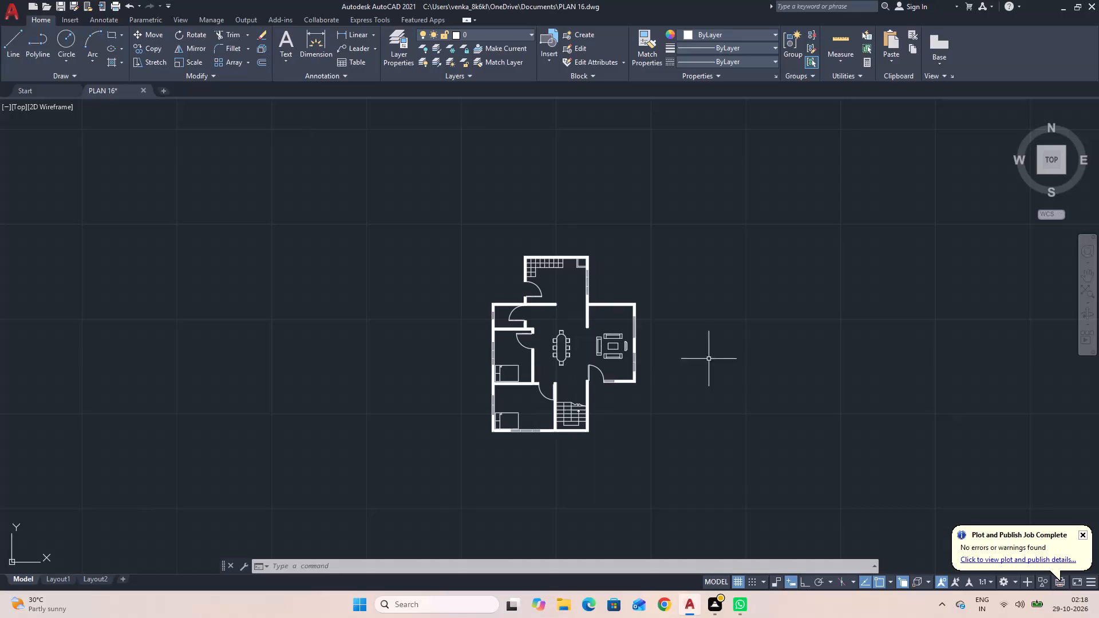
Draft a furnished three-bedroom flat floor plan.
Create a new blank drawing alongside the PLAN 16 drawing.
left_click(164, 90)
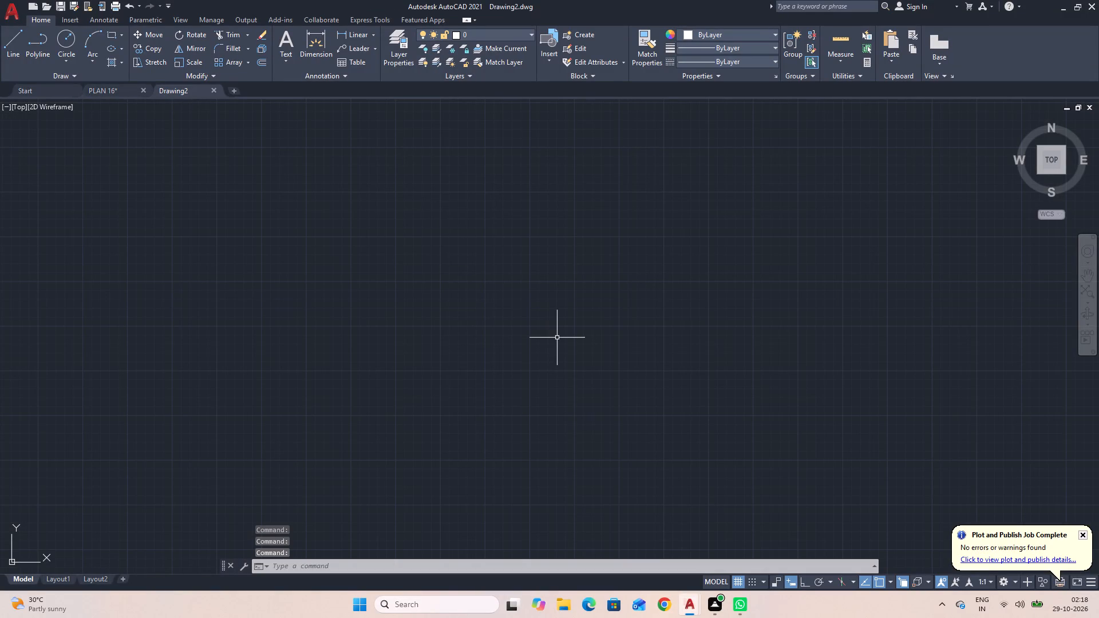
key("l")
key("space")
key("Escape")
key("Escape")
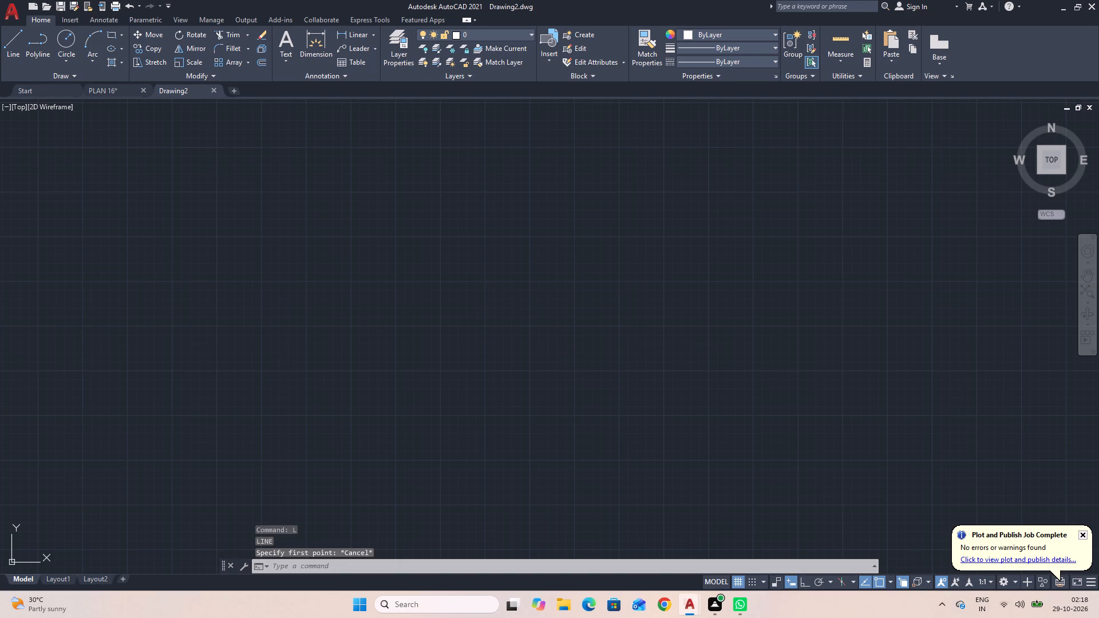
Configure the drawing units to Engineering length type with 0'-0" precision and an insertion scale of inches.
type("UN")
key("space")
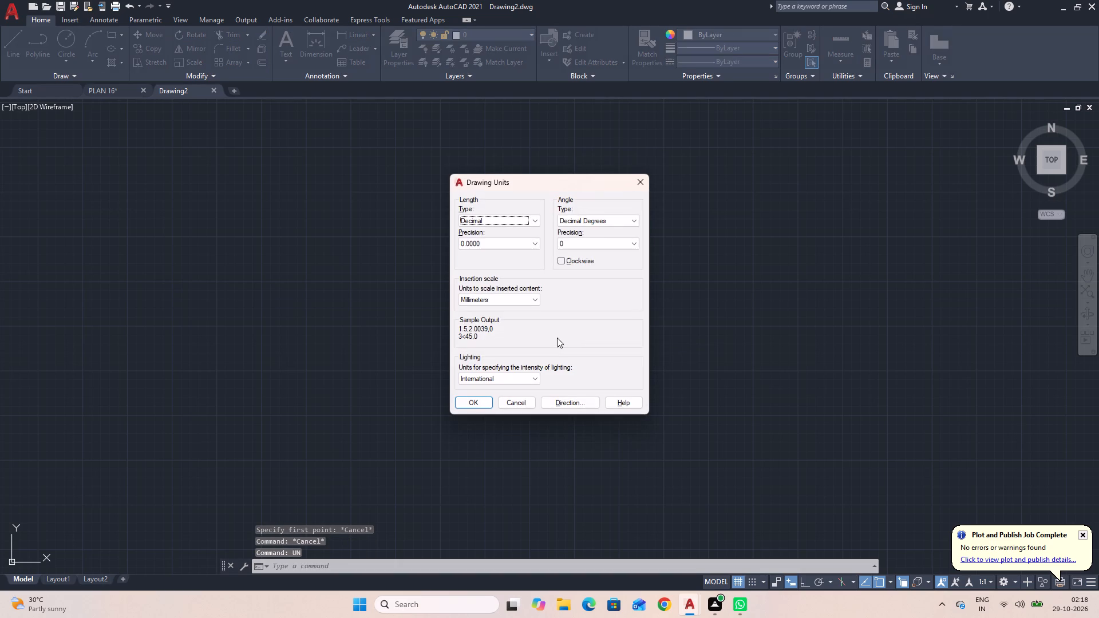
left_click(485, 222)
left_click(480, 243)
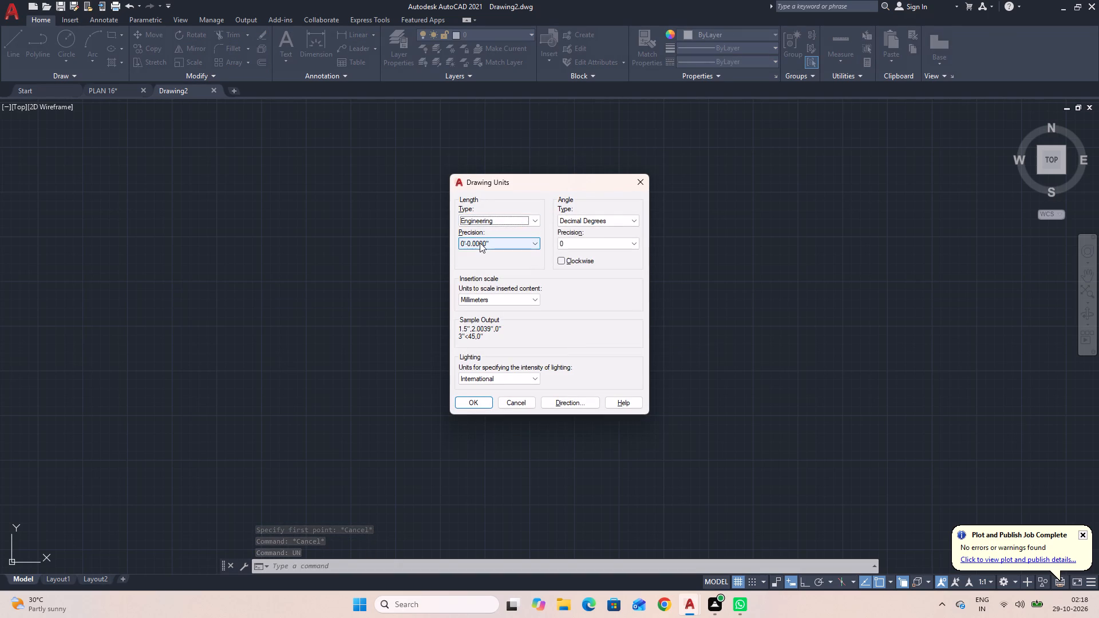
left_click(480, 243)
left_click(479, 251)
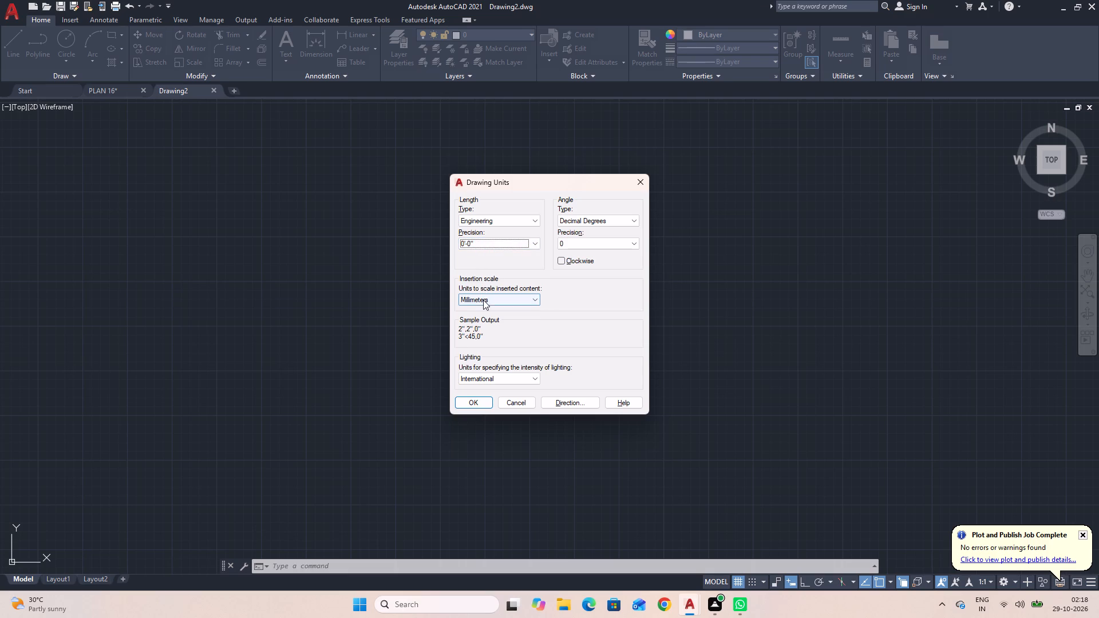
left_click(483, 300)
left_click(481, 316)
left_click(471, 407)
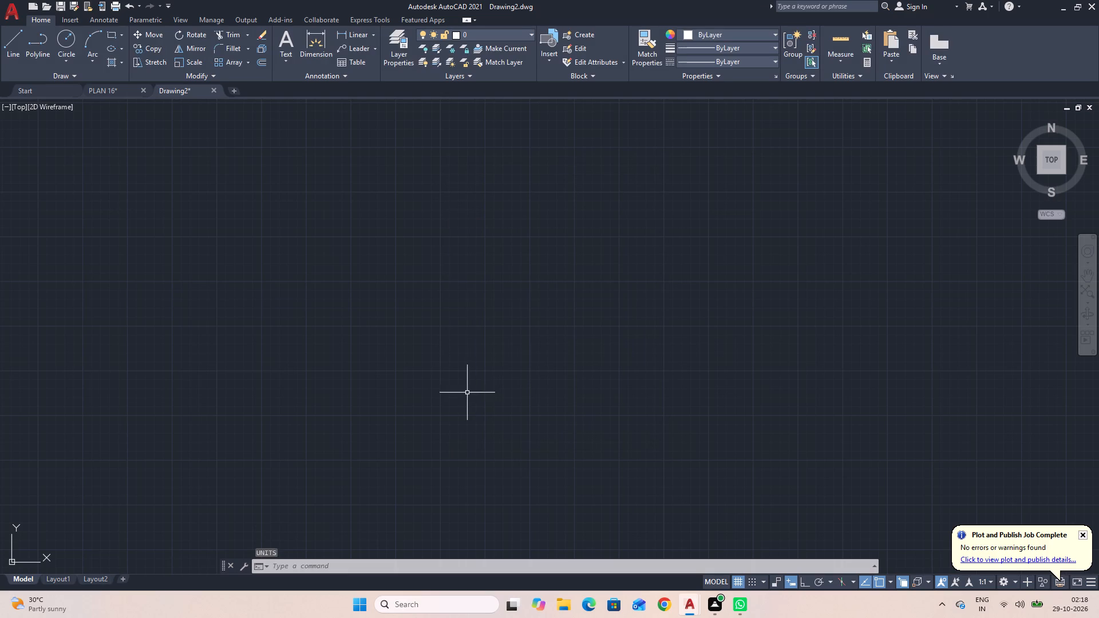
Begin a line from a point in the upper middle of the empty drawing, with Ortho mode turned on.
key("l")
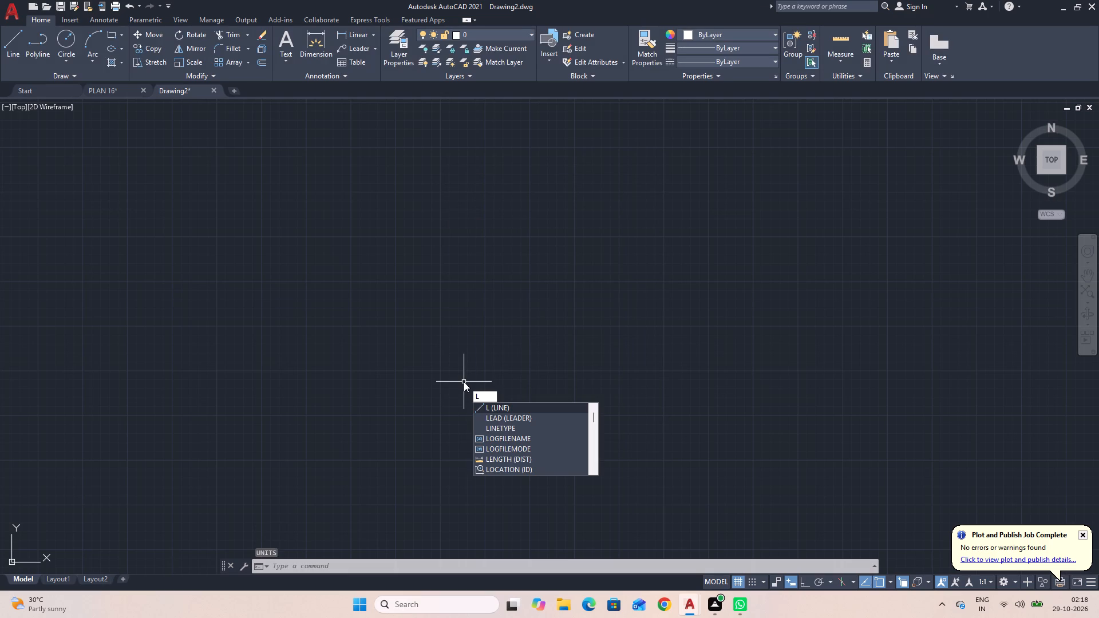
key("space")
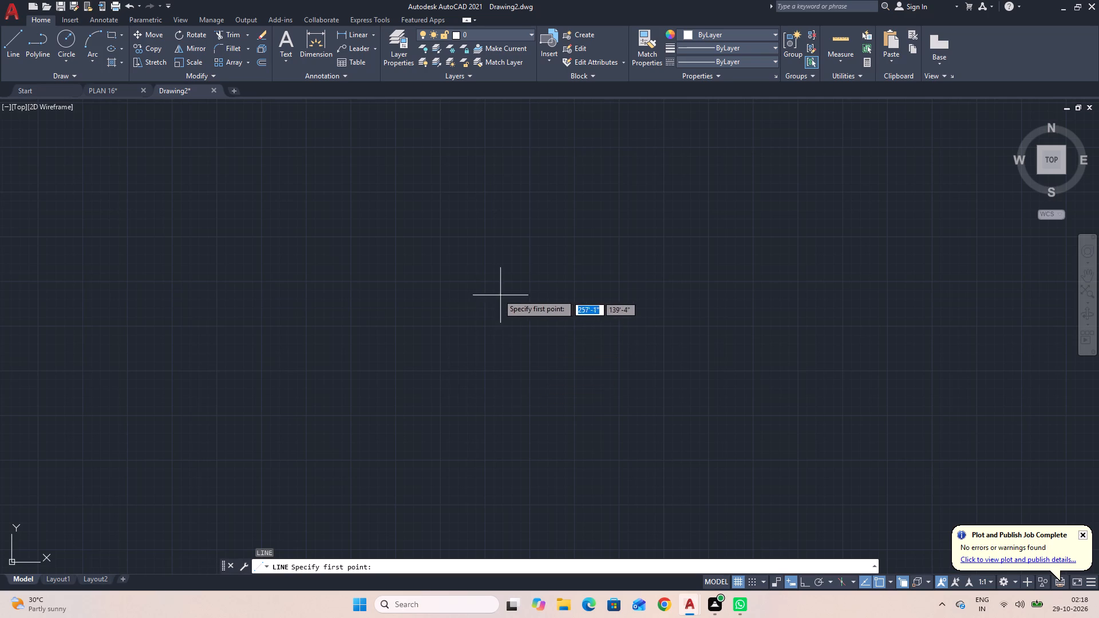
left_click(458, 224)
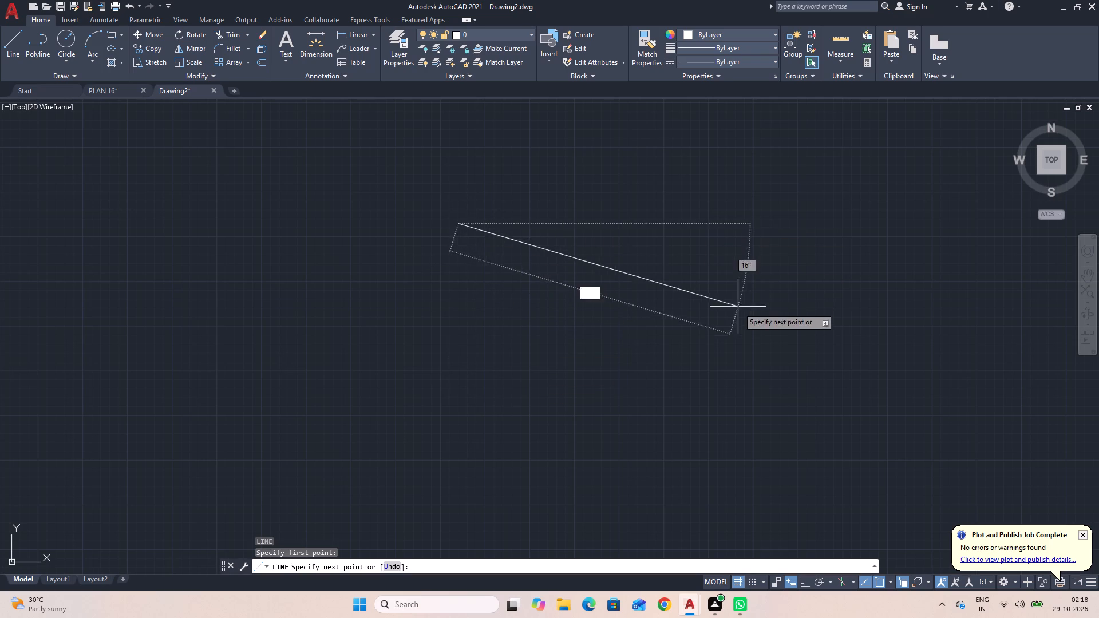
key("F8")
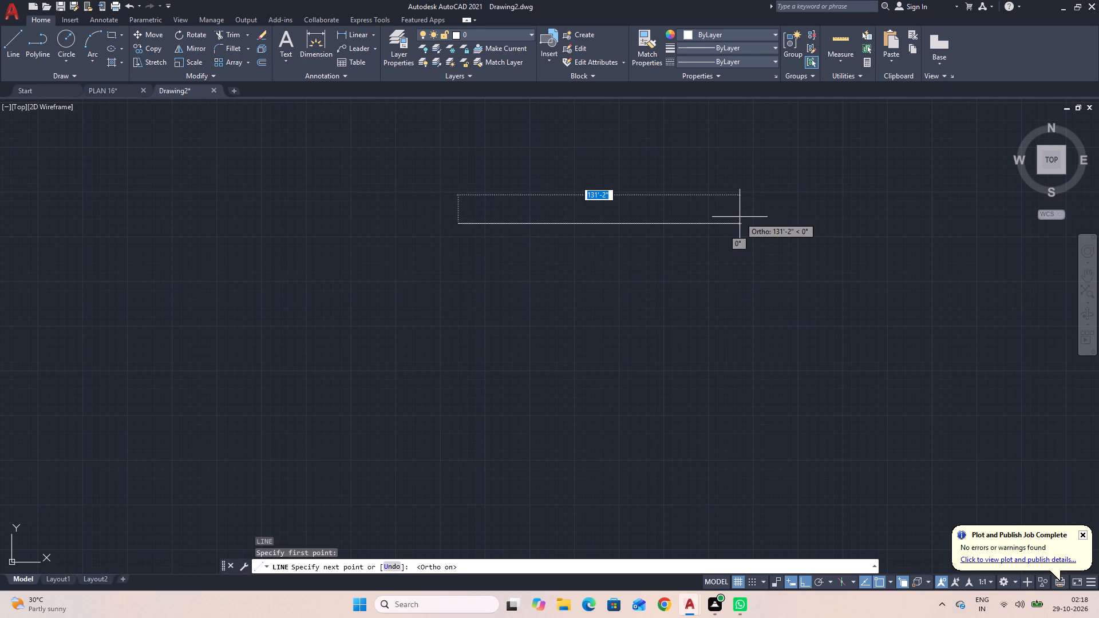
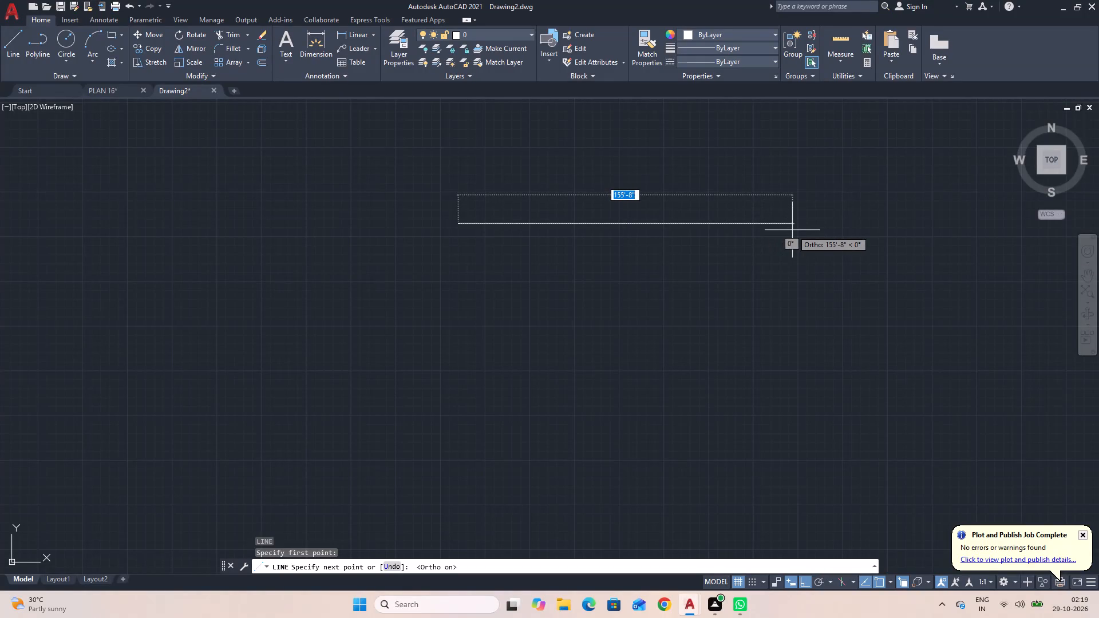
Draw a three-sided room outline: 10' top line going right, 12' right side going down, and 10' bottom line going back left.
type("10'")
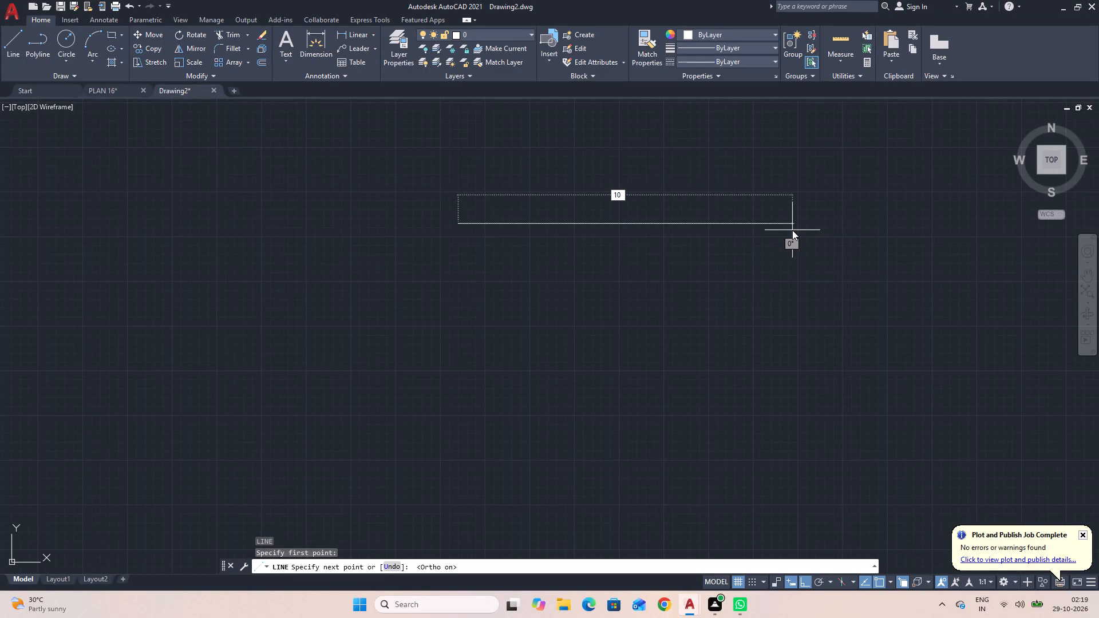
key("Return")
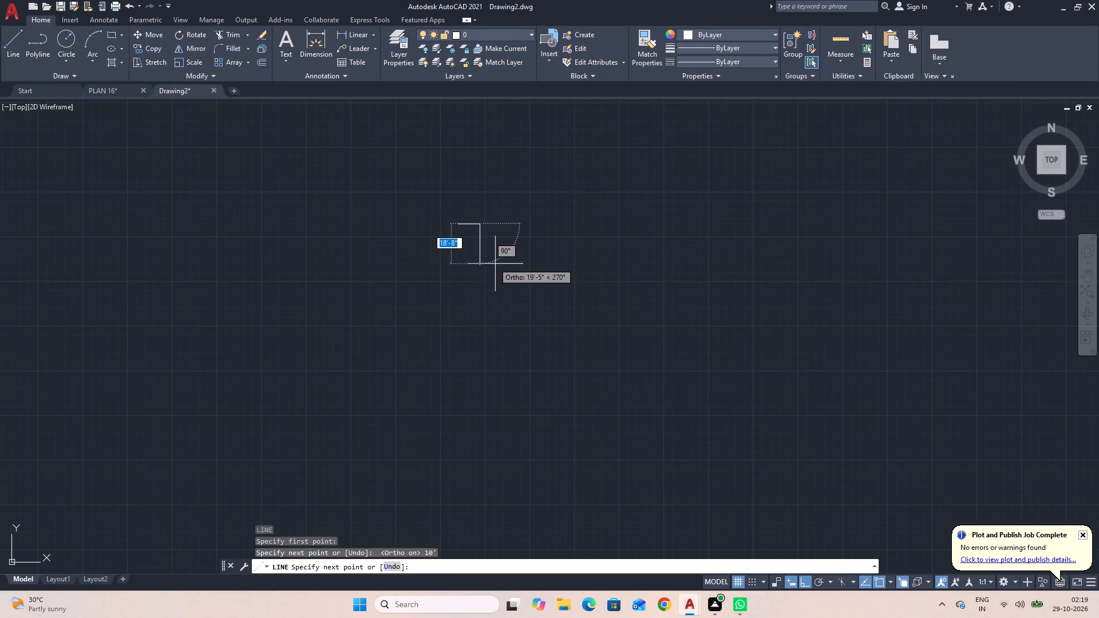
scroll(459, 248, "up", 3)
middle_click_drag(464, 243, 501, 387)
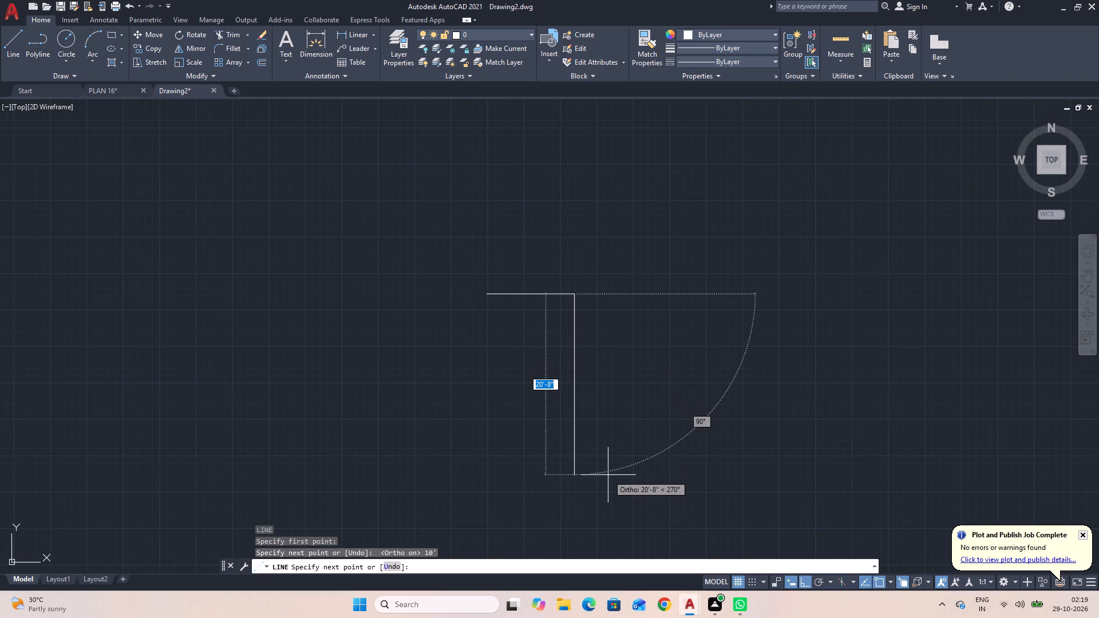
type("12'")
key("Return")
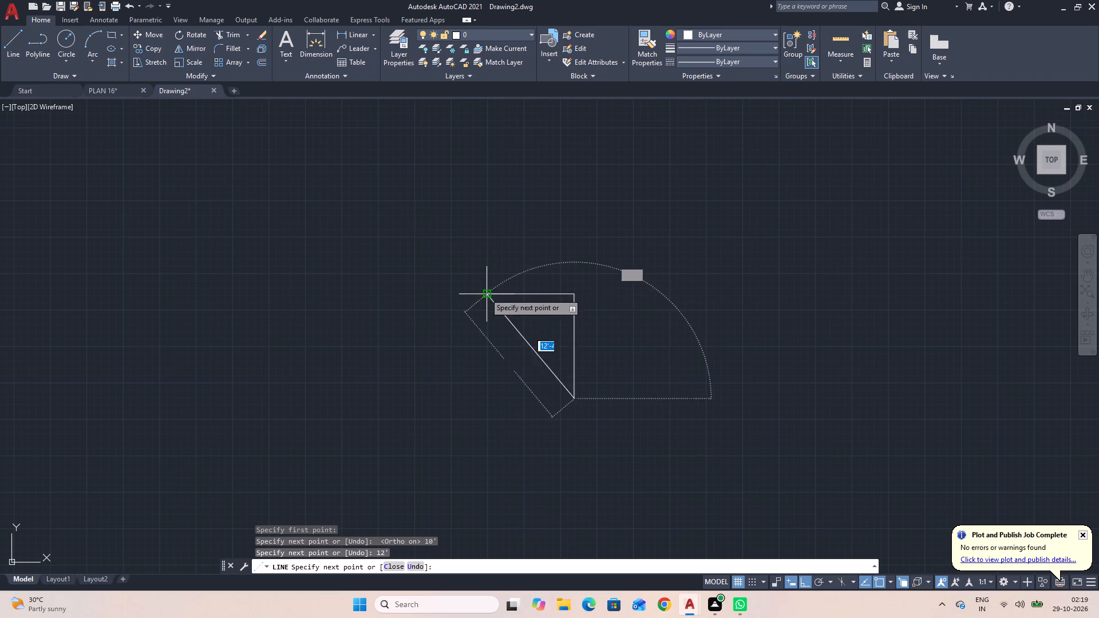
left_click(485, 346)
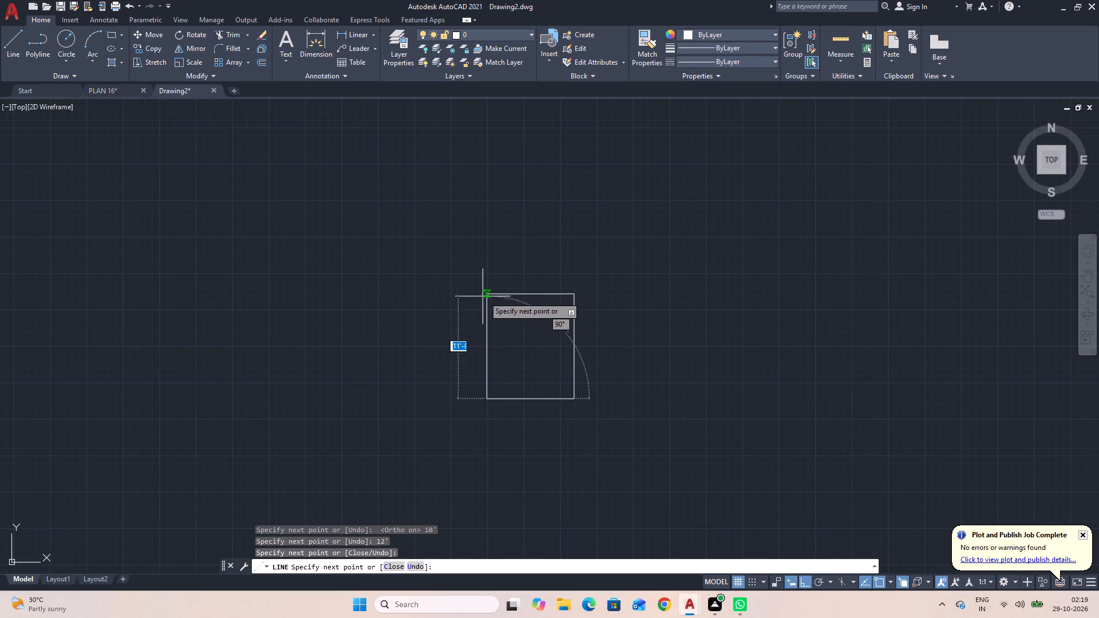
key("Escape")
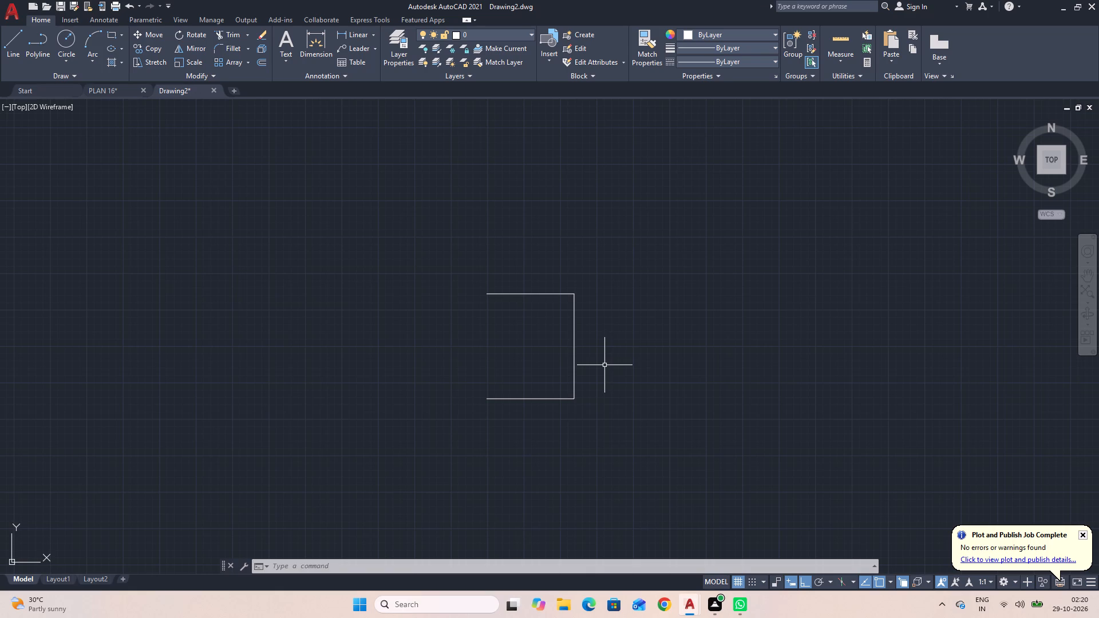
key("Escape")
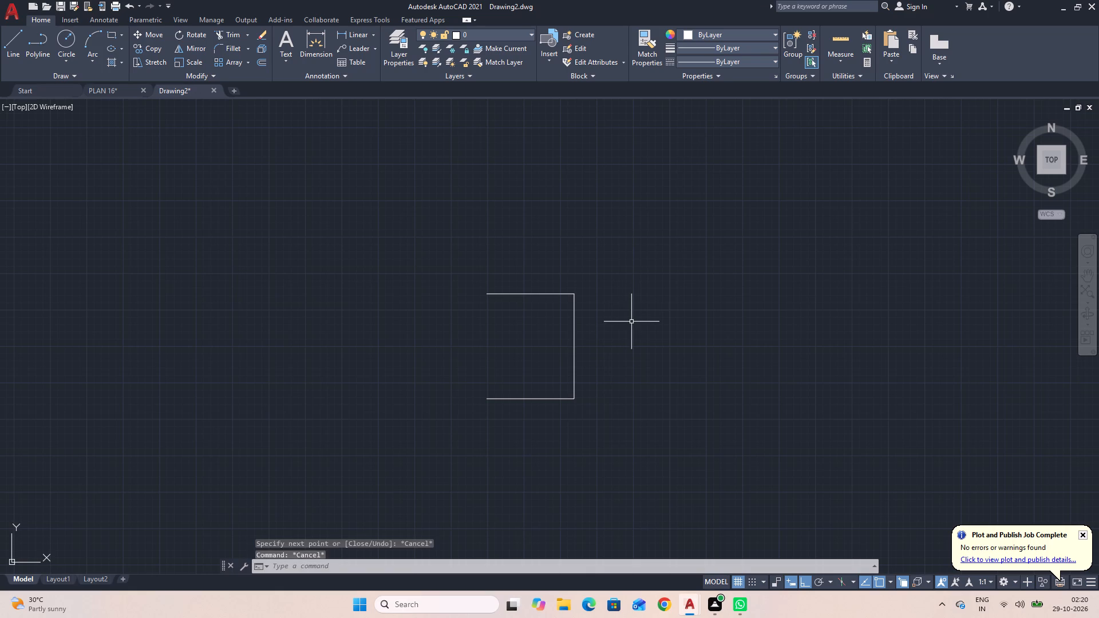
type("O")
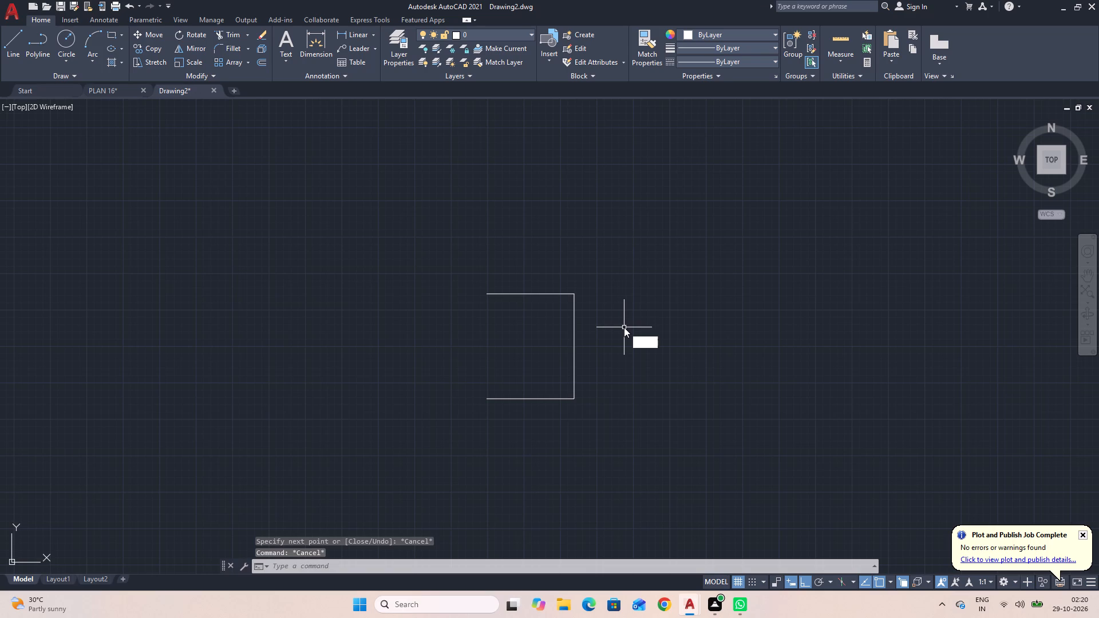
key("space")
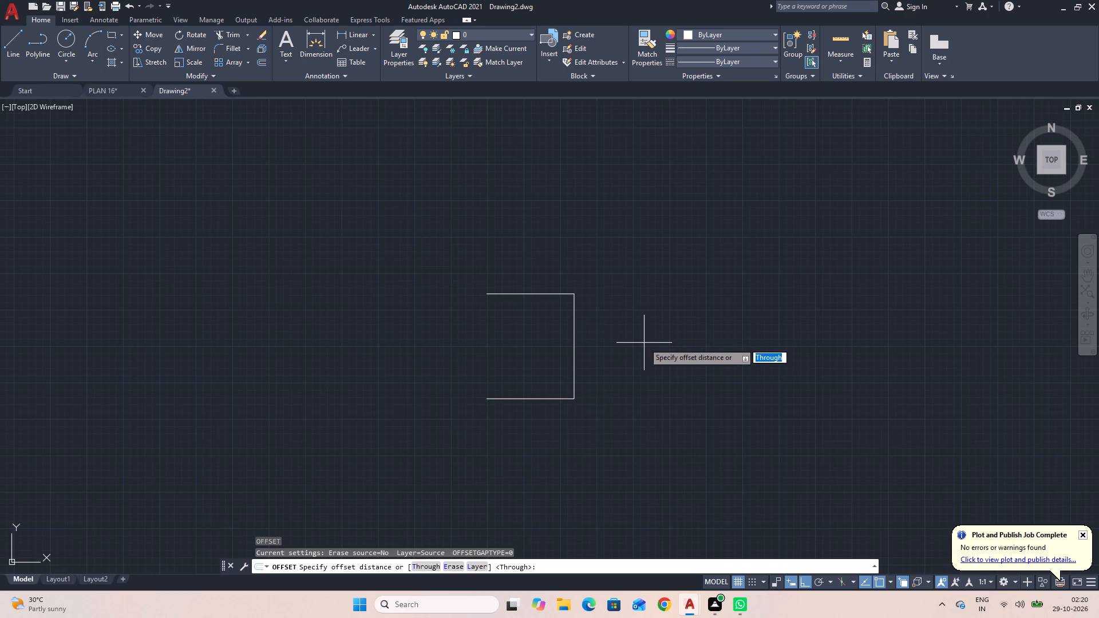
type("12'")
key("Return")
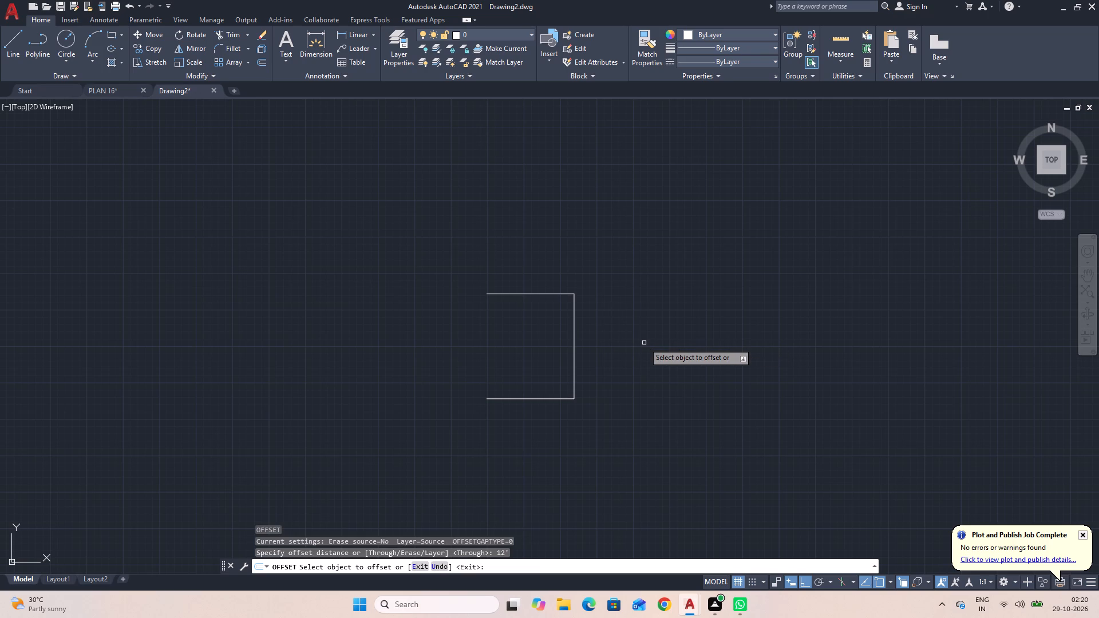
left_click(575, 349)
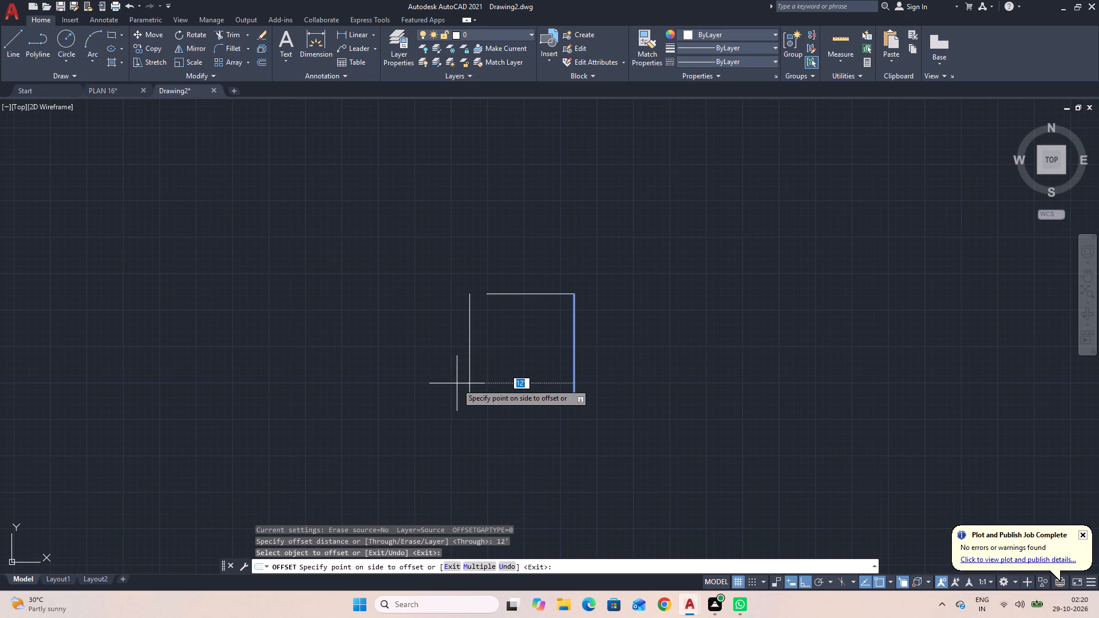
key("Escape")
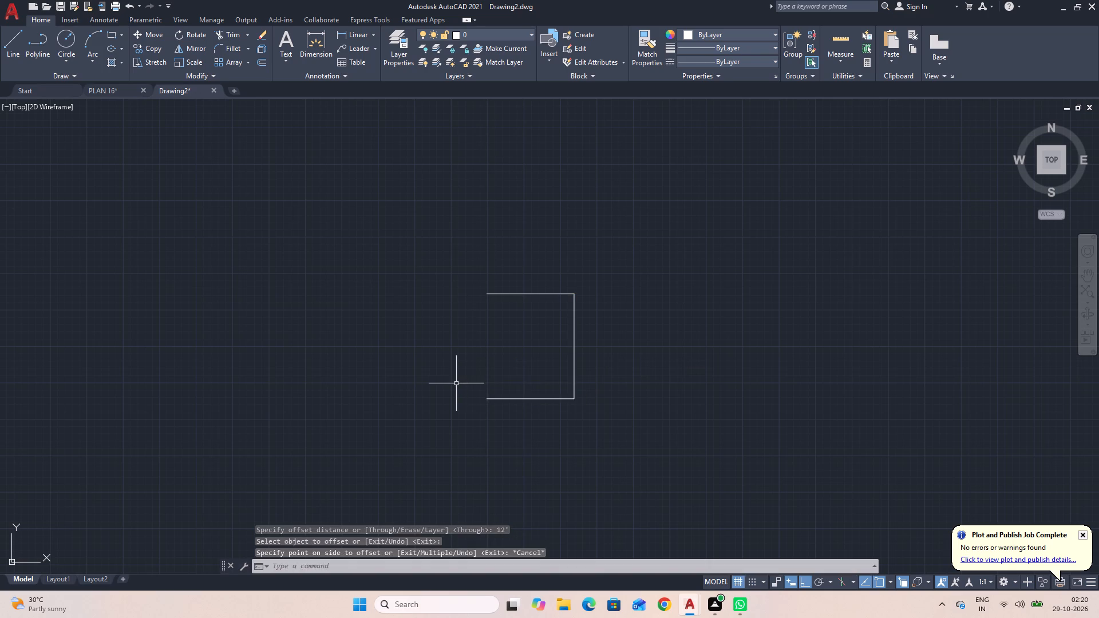
Offset the outline's right vertical line 10' inward to form the room's missing left side.
key("space")
type("10")
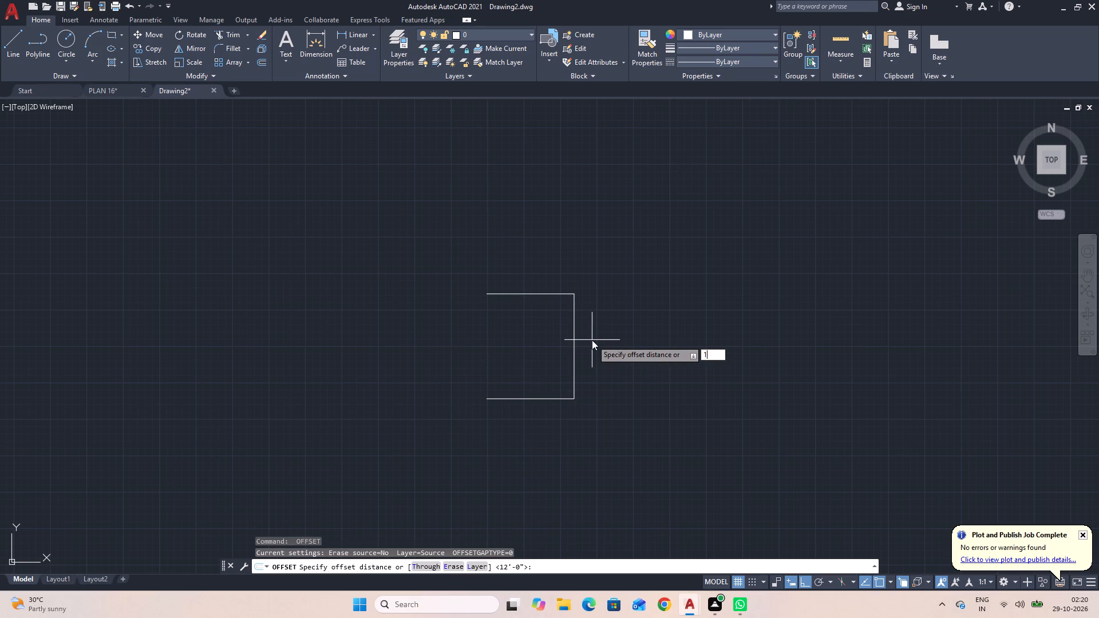
key("apostrophe")
key("Return")
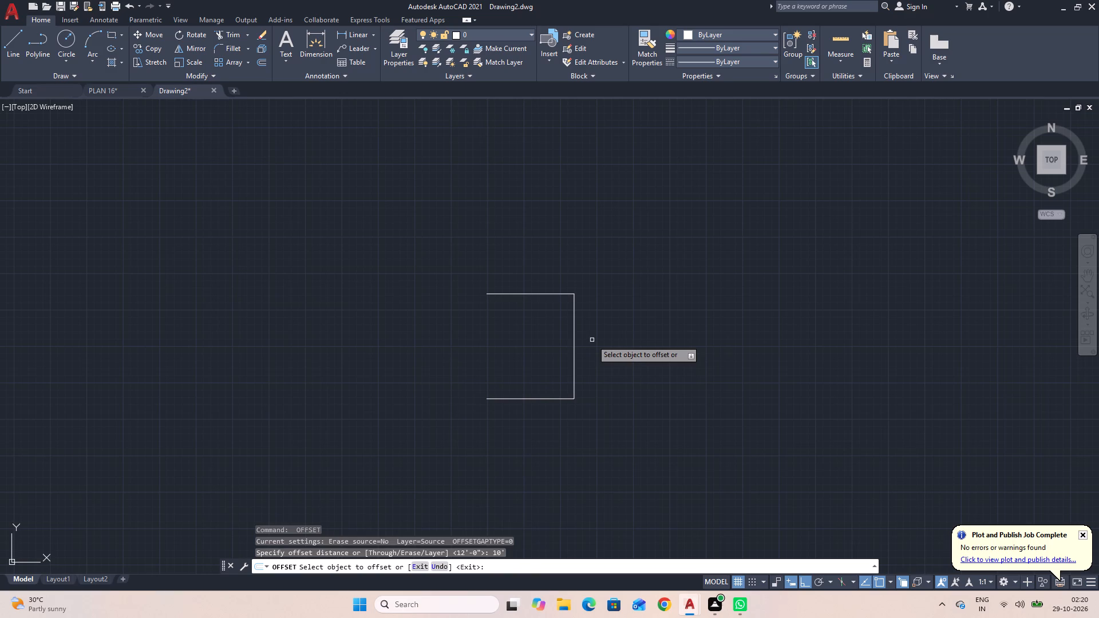
left_click(575, 346)
left_click(483, 359)
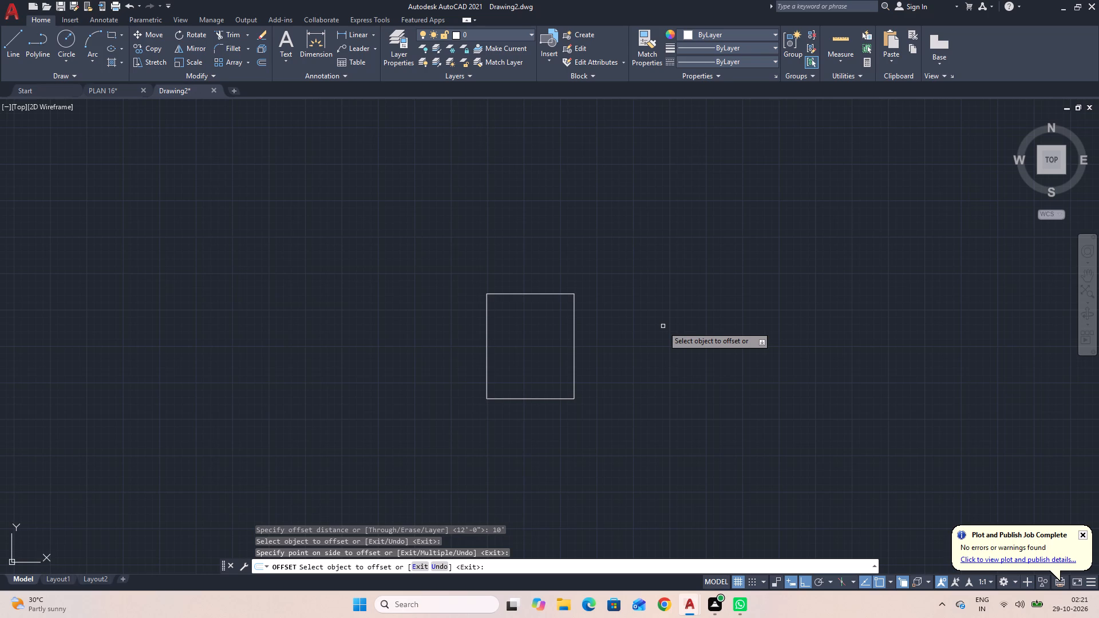
key("Escape")
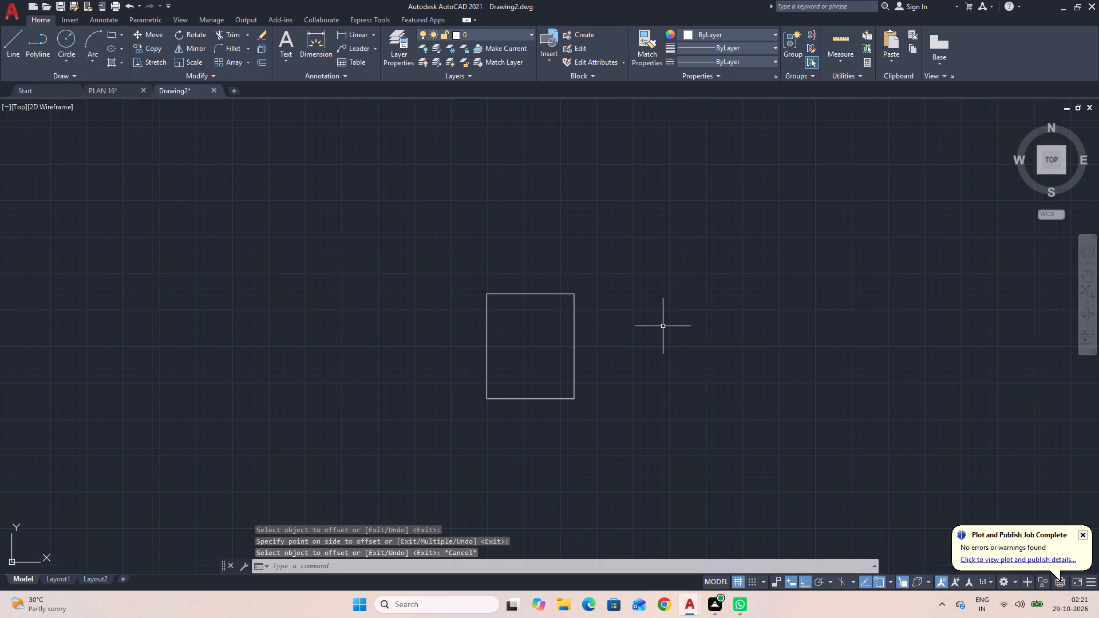
Offset the room's top and left lines outward by 9" for the thicker walls.
type("O")
key("space")
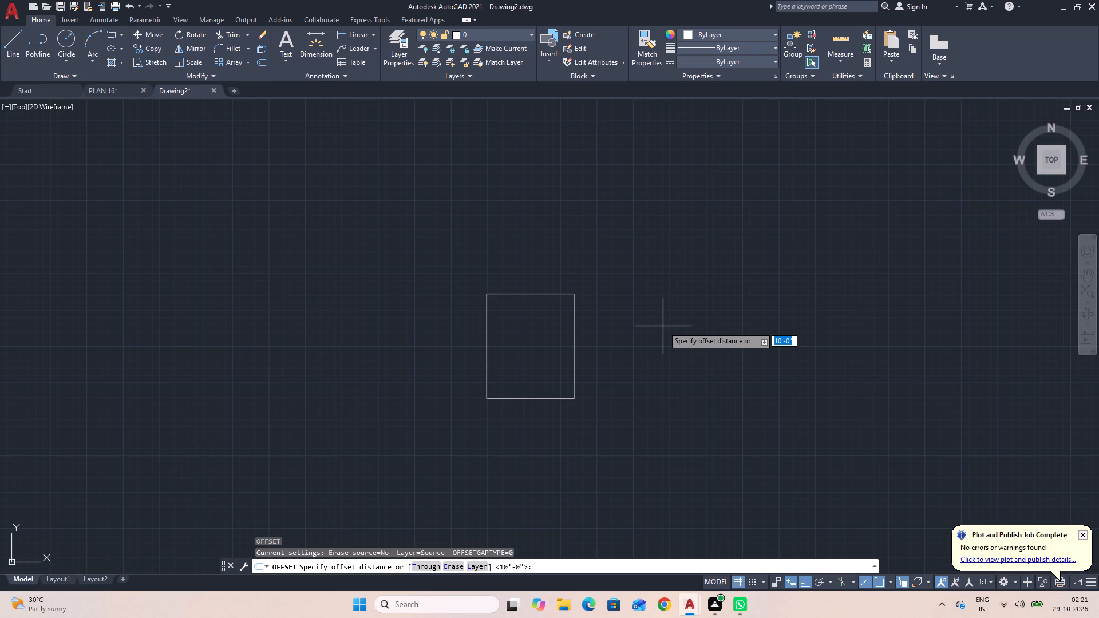
key("9")
key("Return")
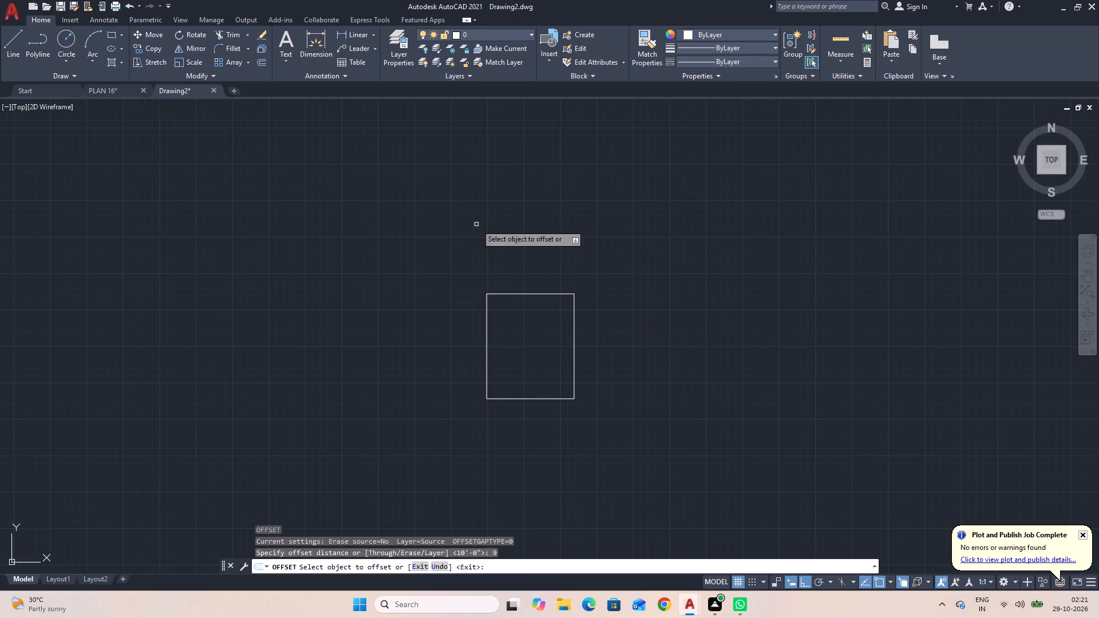
left_click(525, 294)
left_click(524, 254)
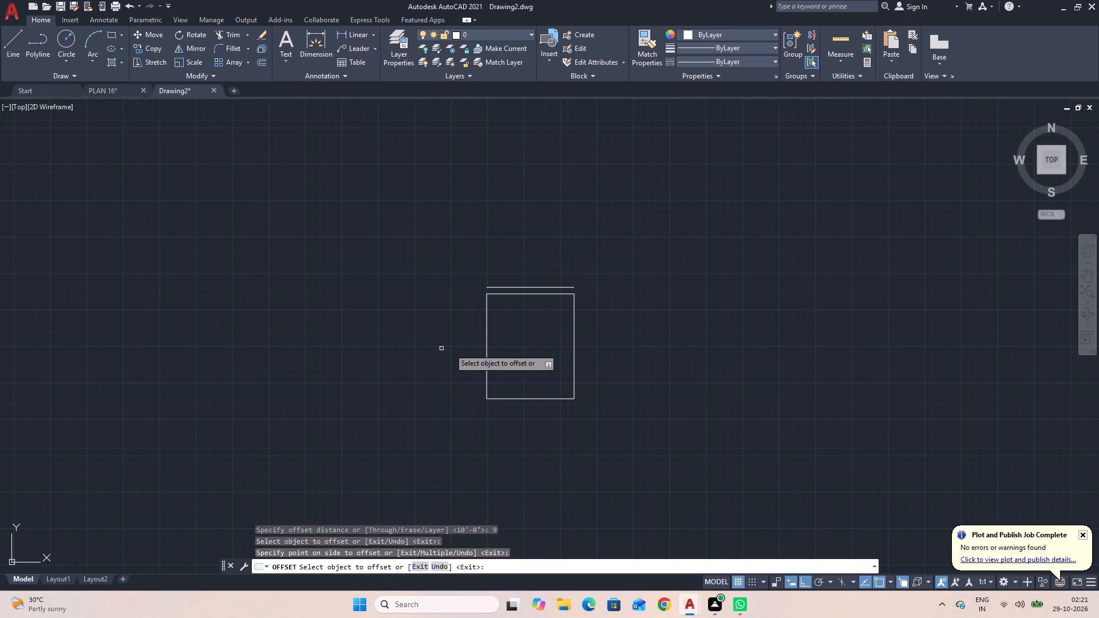
left_click(487, 342)
left_click(440, 355)
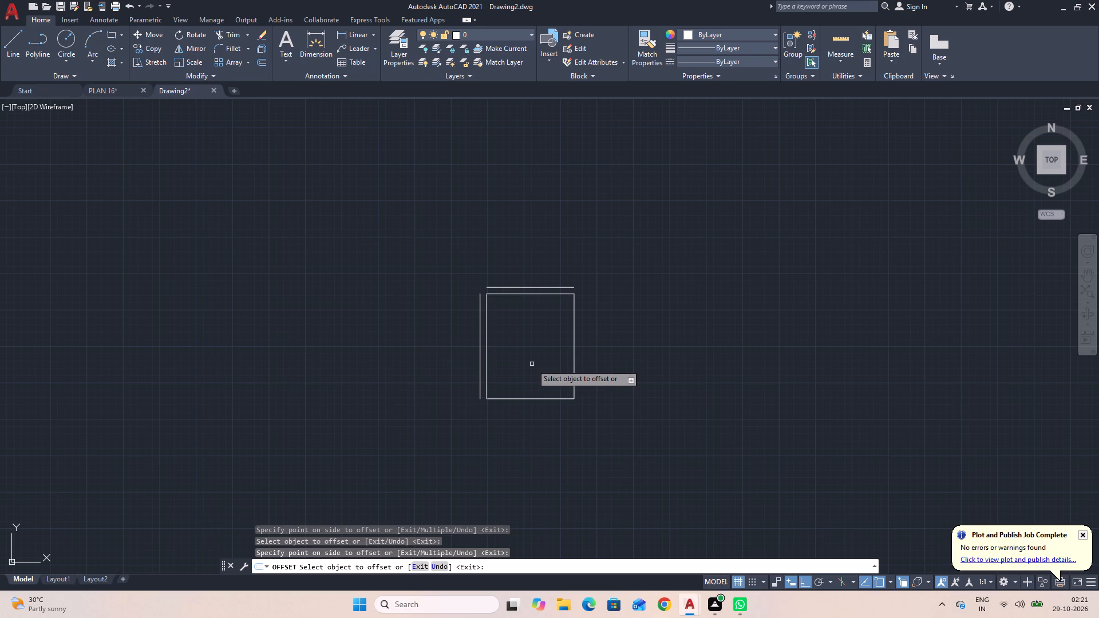
key("Escape")
Offset the room's bottom and right lines outward by 6" for the thinner walls.
key("space")
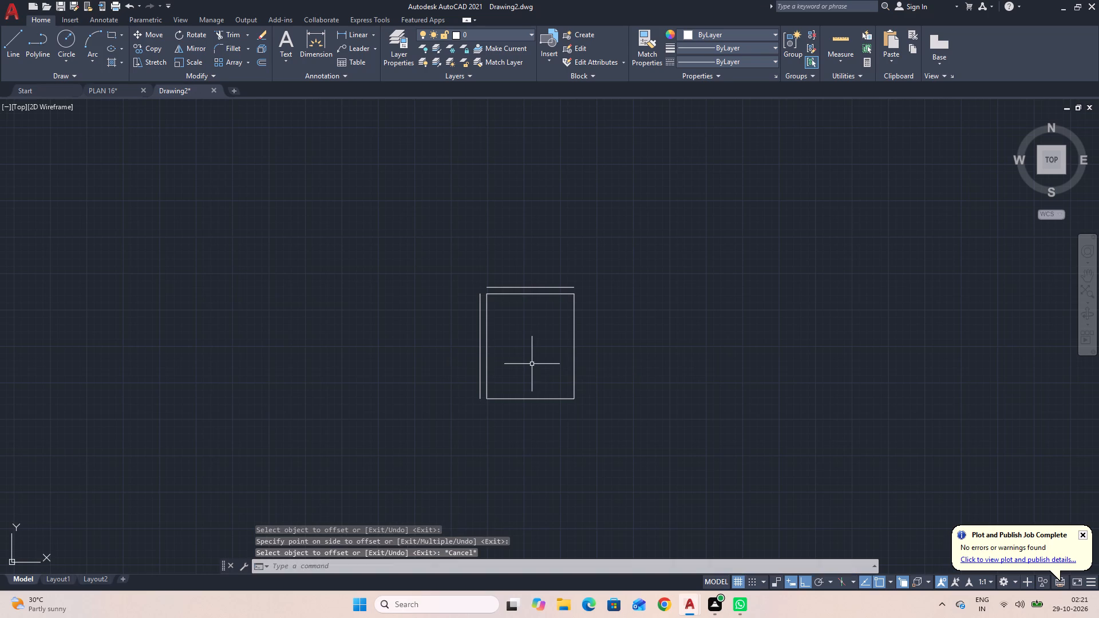
key("6")
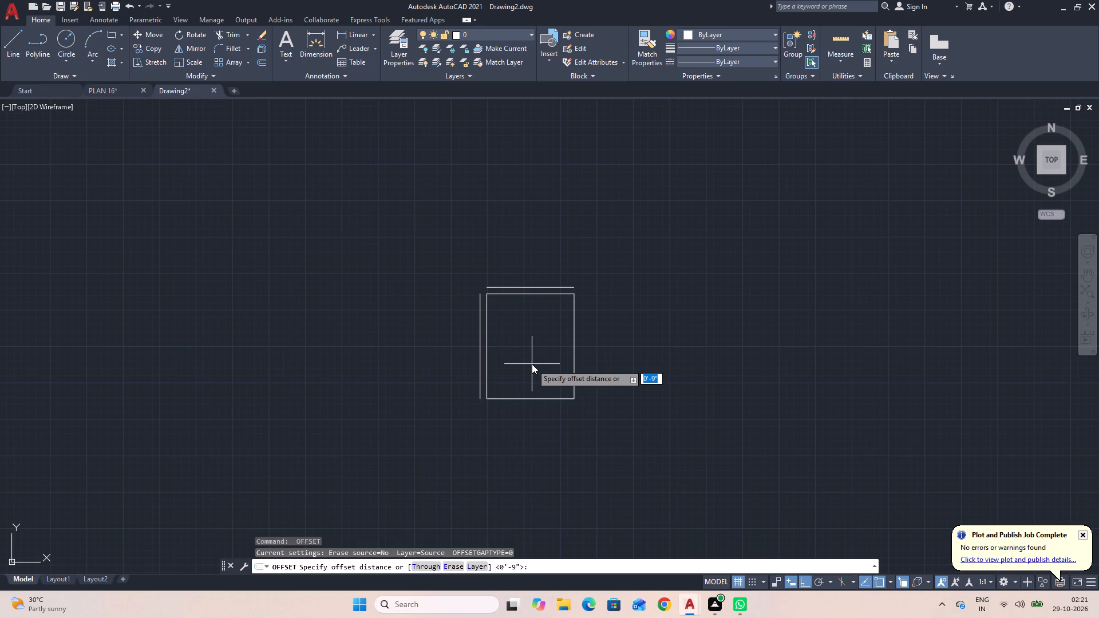
key("Return")
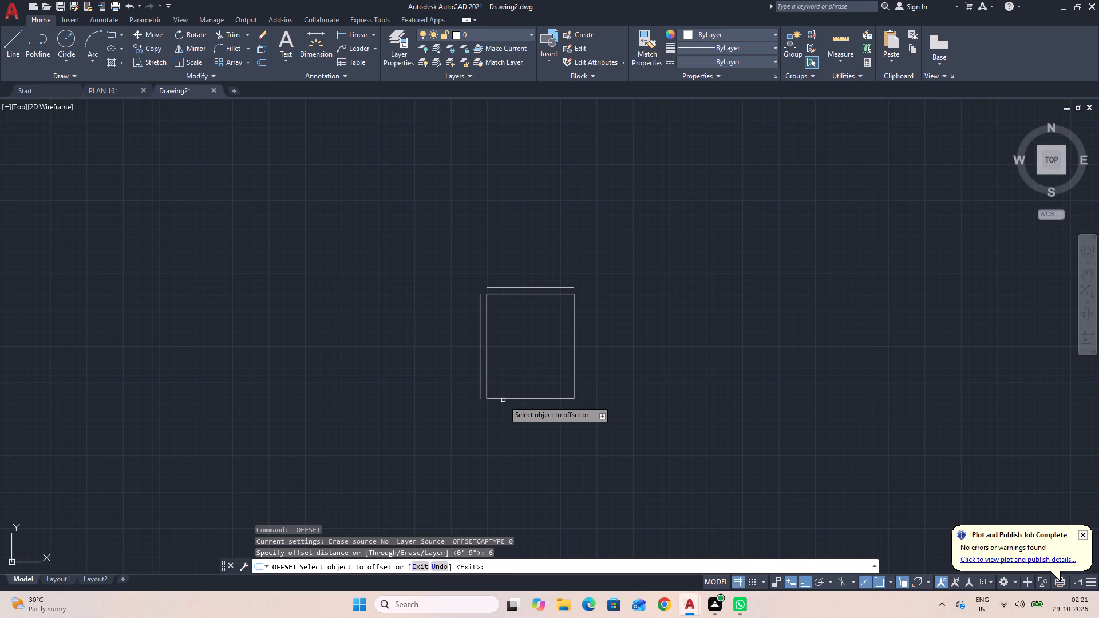
left_click(503, 399)
left_click(503, 424)
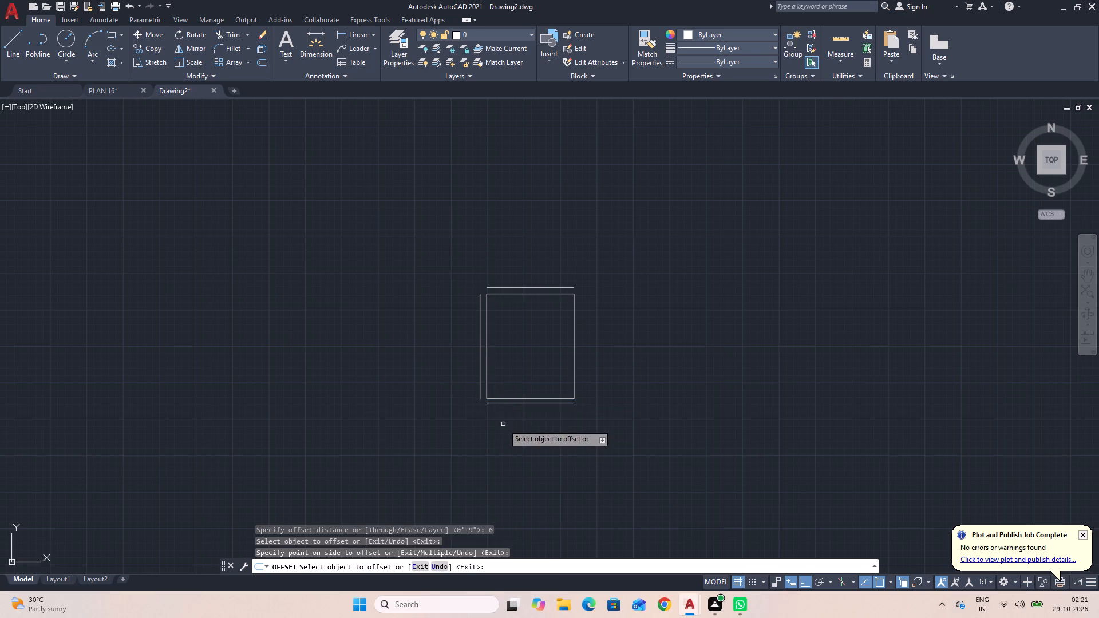
left_click(574, 328)
left_click(612, 340)
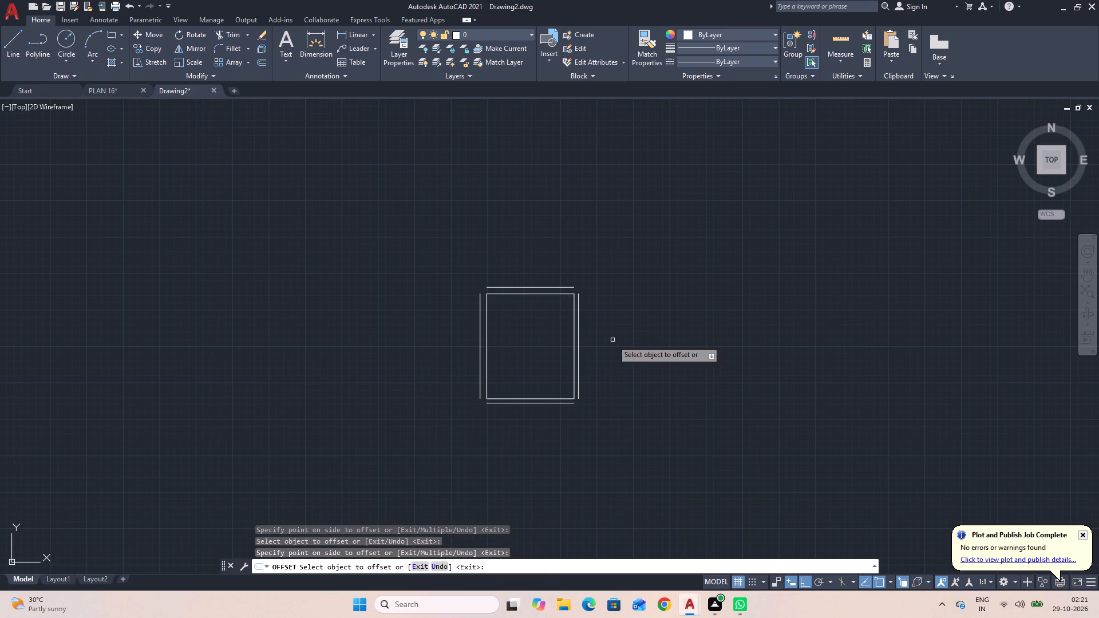
key("Escape")
Join the four outer wall lines into closed square corners using Fillet with zero radius.
key("f")
key("space")
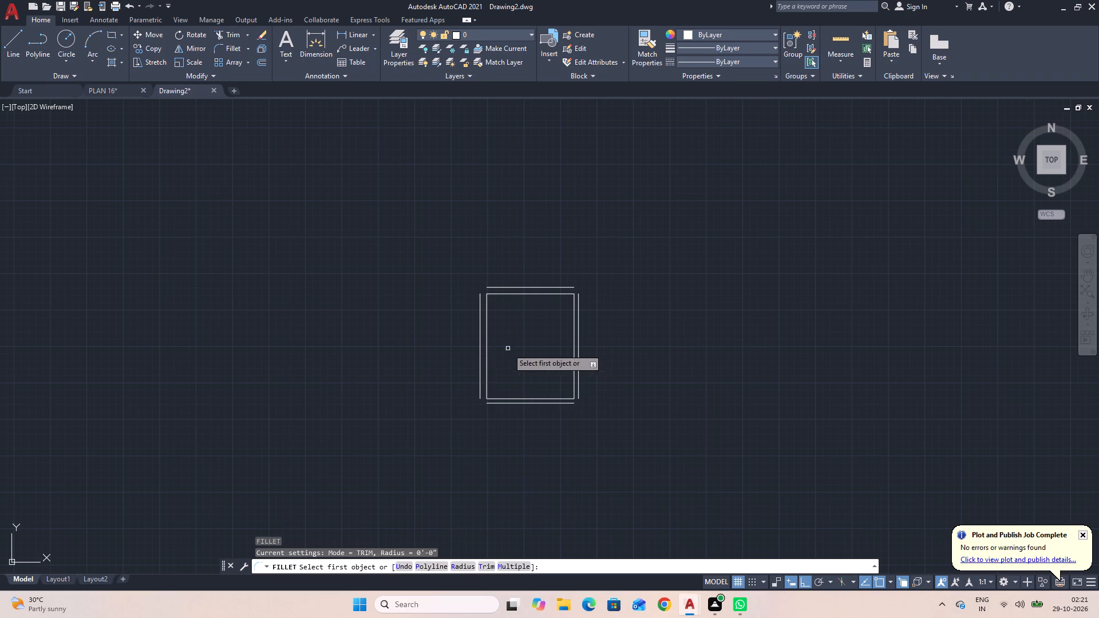
left_click(505, 287)
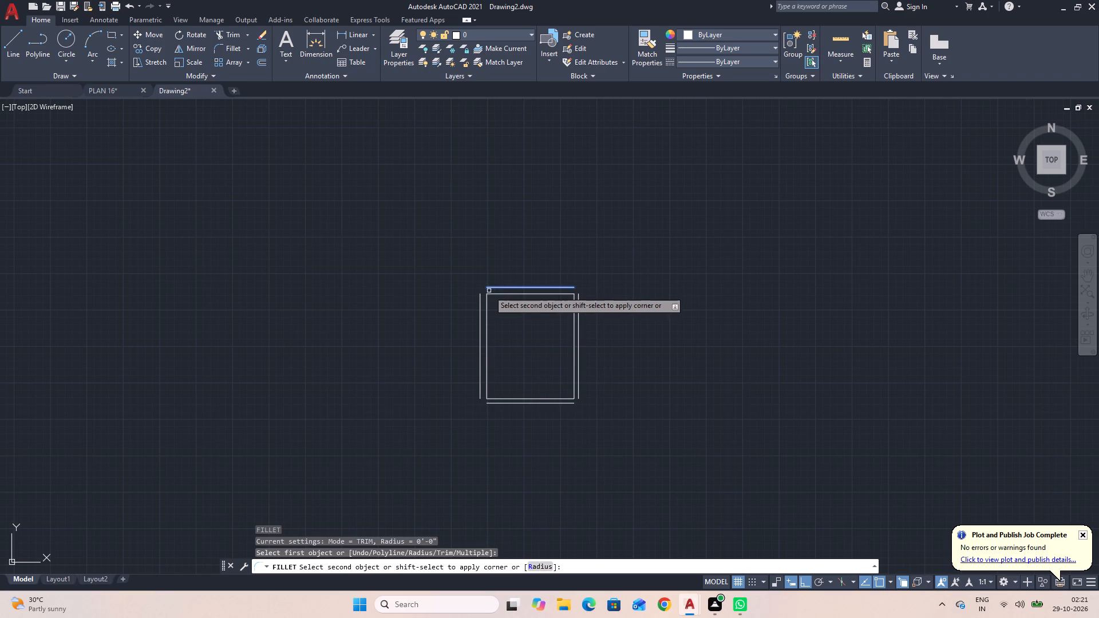
left_click(480, 302)
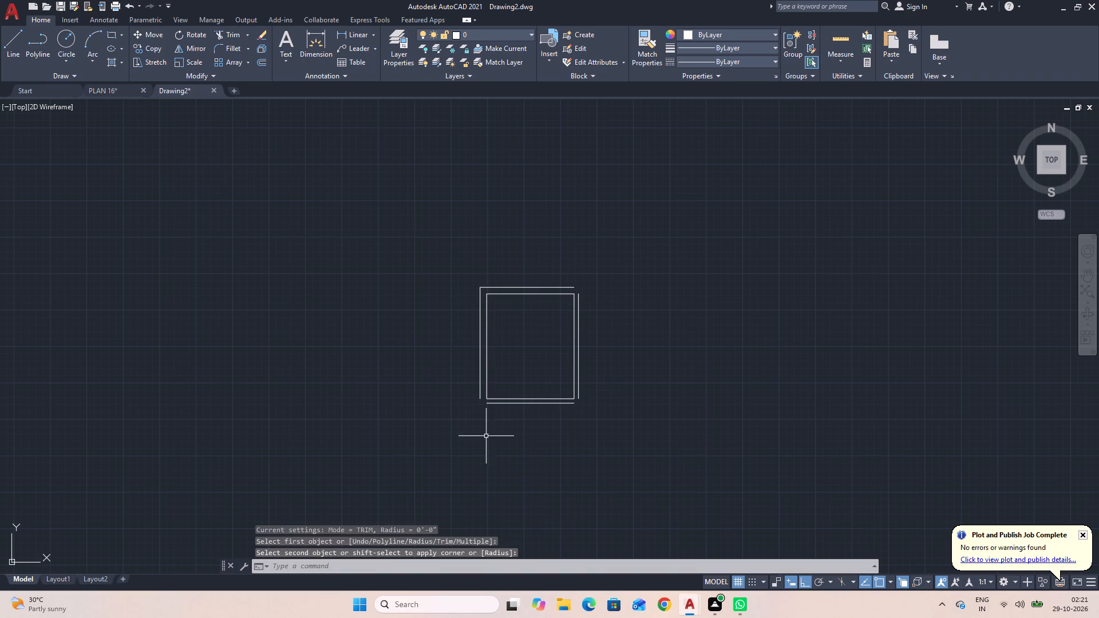
key("space")
left_click(479, 388)
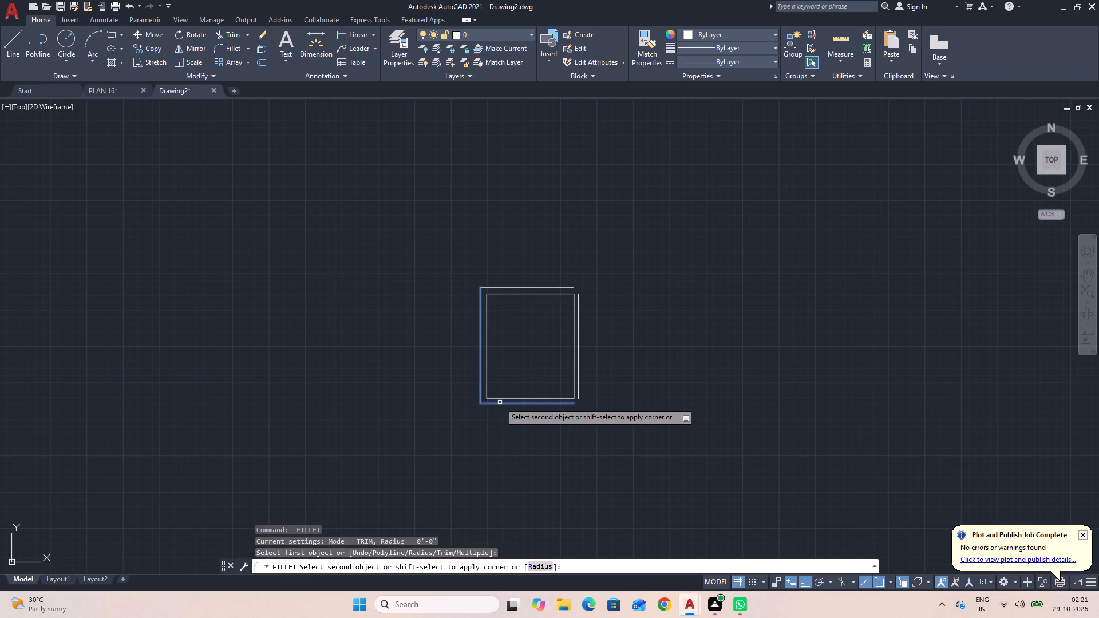
left_click(500, 403)
key("space")
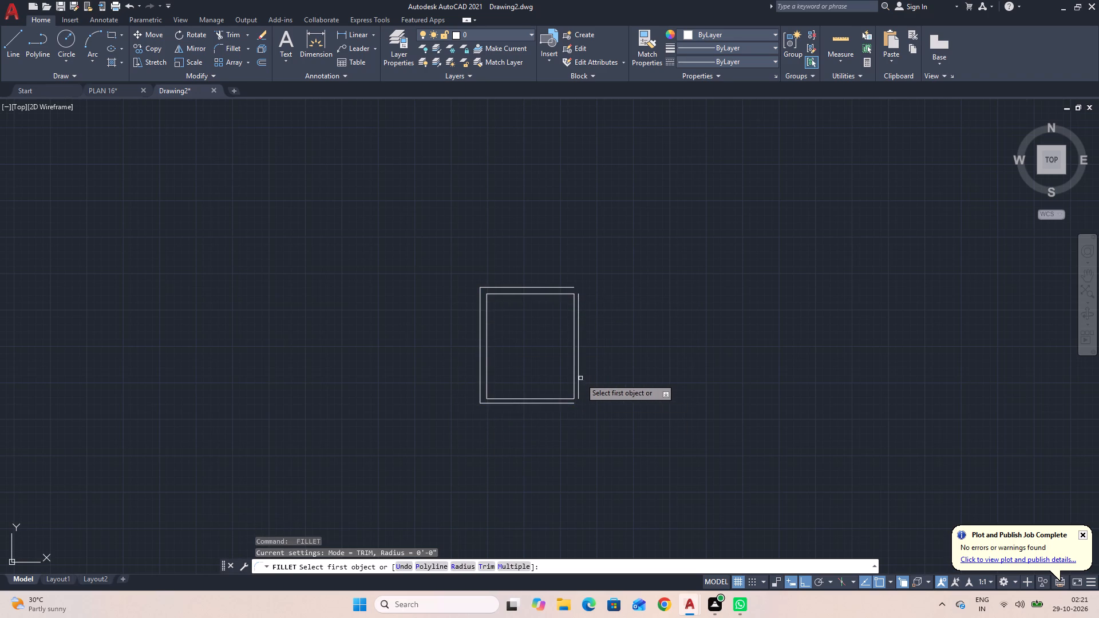
left_click(580, 378)
left_click(562, 402)
key("space")
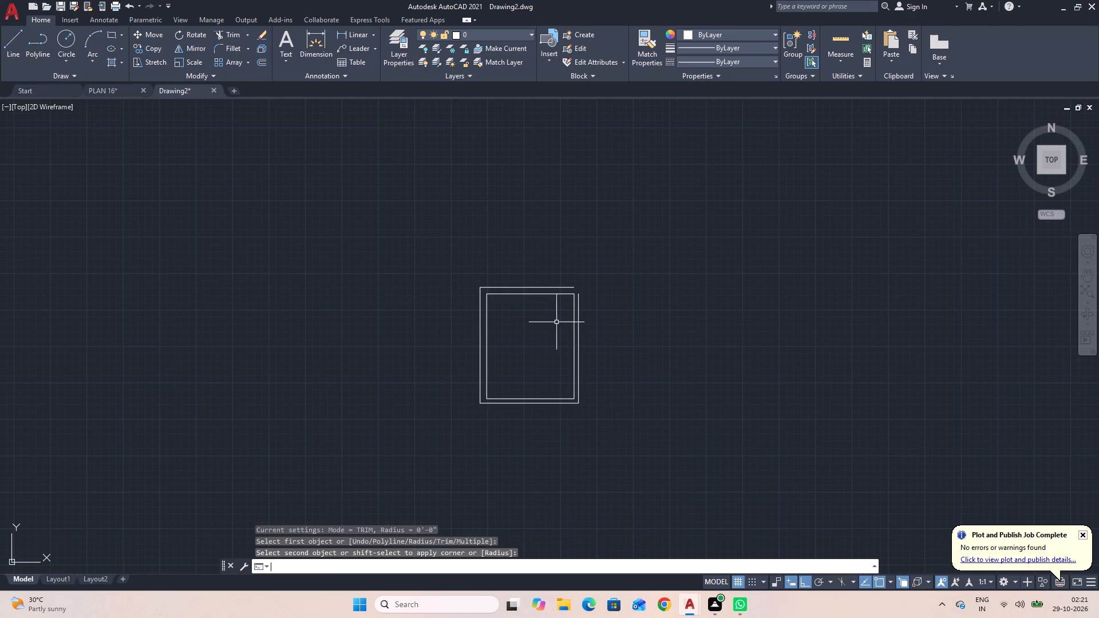
left_click(557, 286)
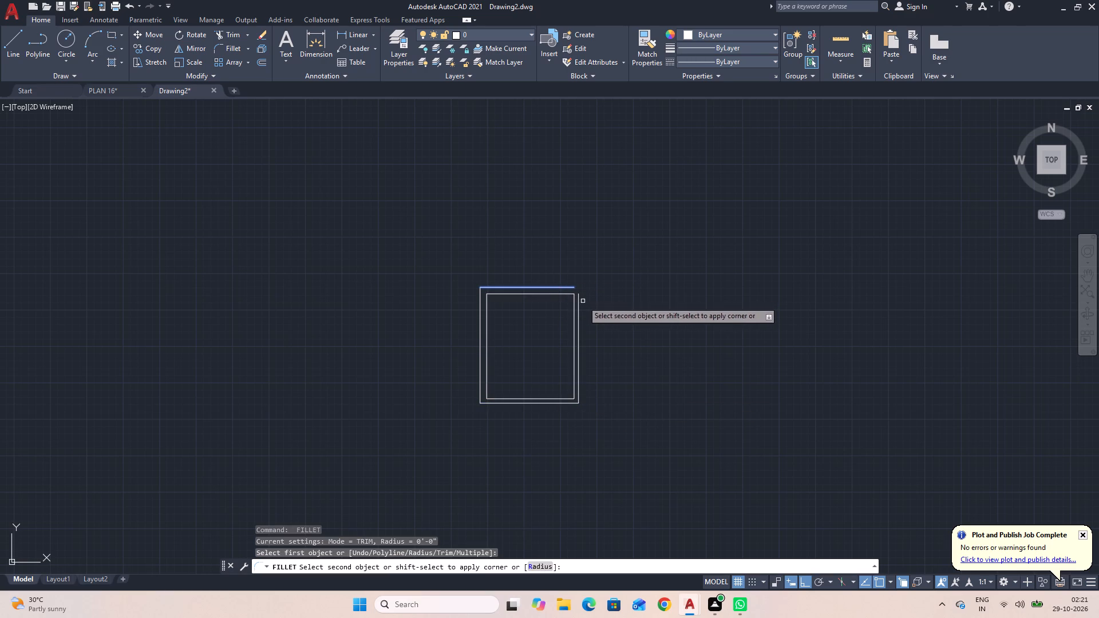
left_click(578, 302)
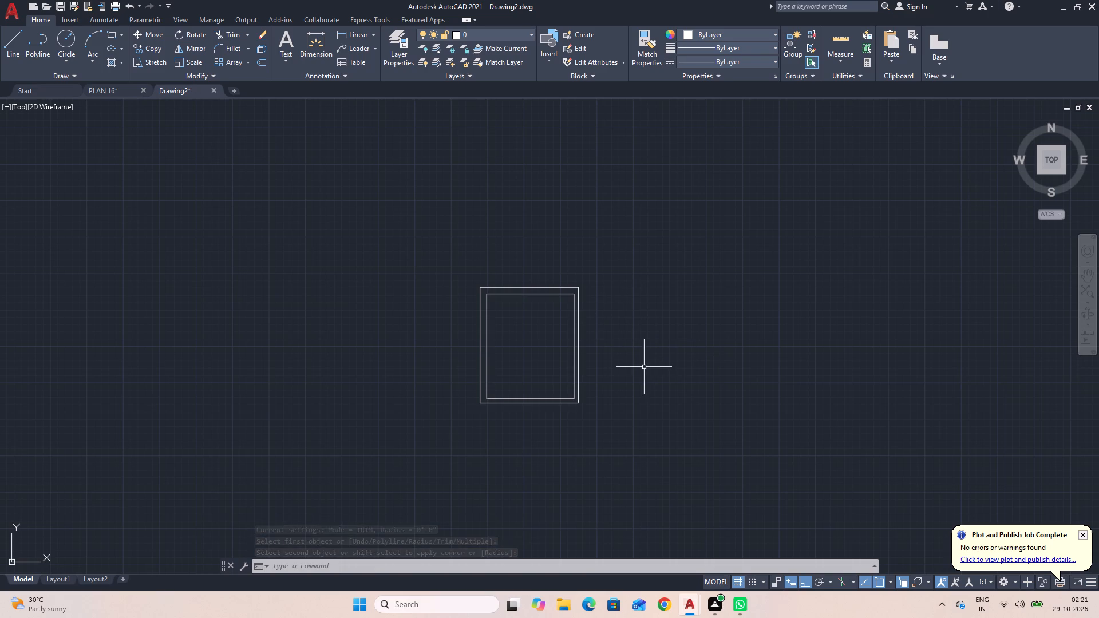
Offset the room's outer right wall line 5' outward, and offset that copy 6" further to form a second wall.
middle_click_drag(642, 368, 615, 315)
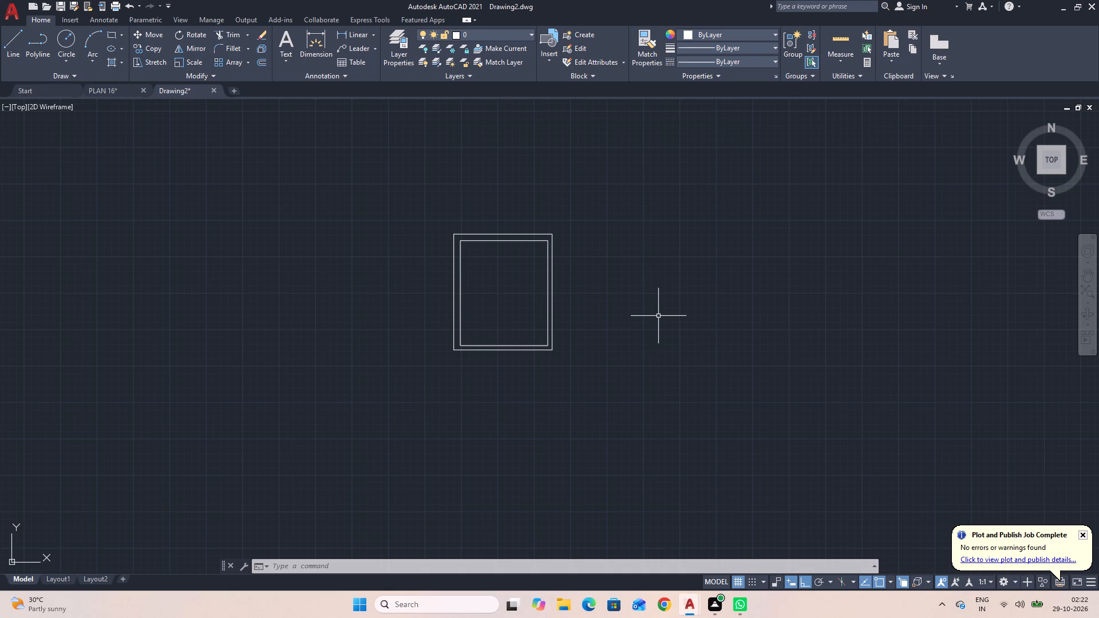
type("O")
key("space")
type("5'")
key("Return")
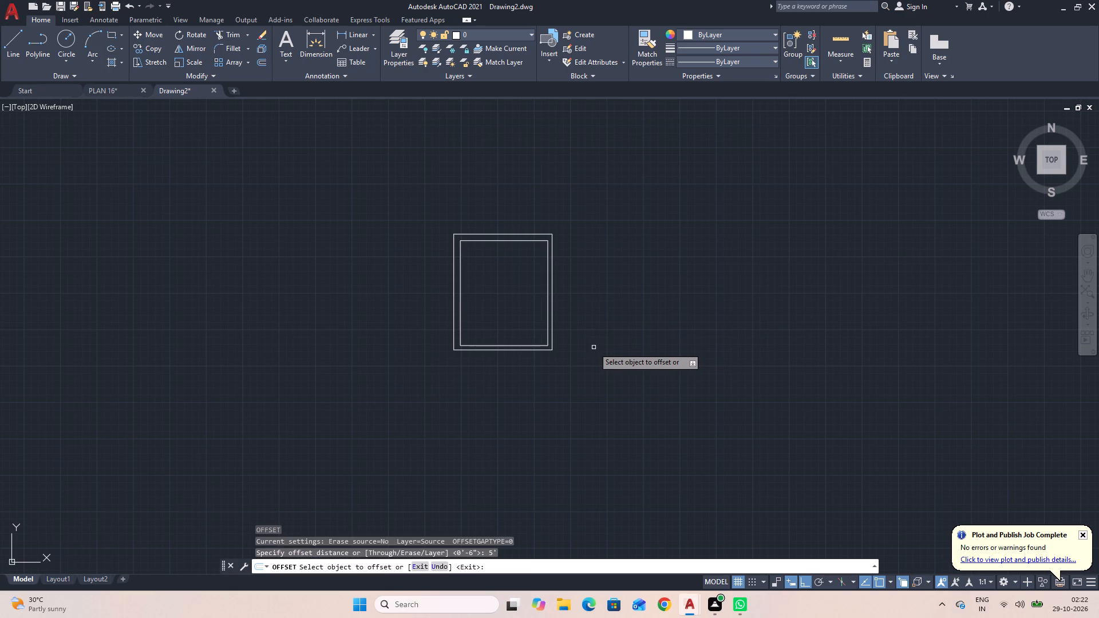
left_click(552, 319)
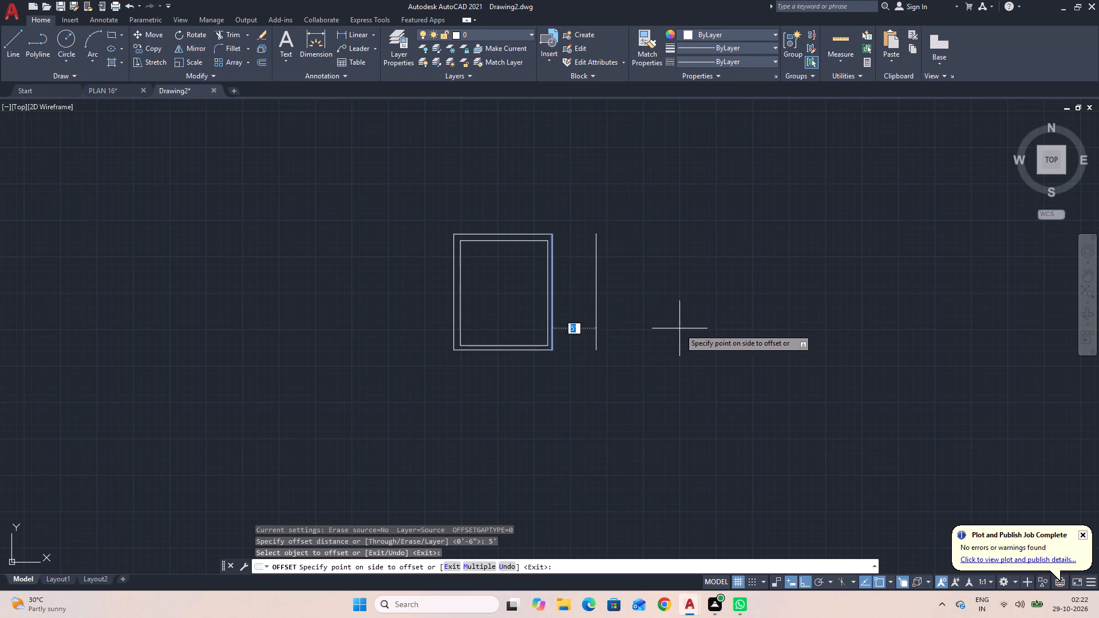
left_click(679, 330)
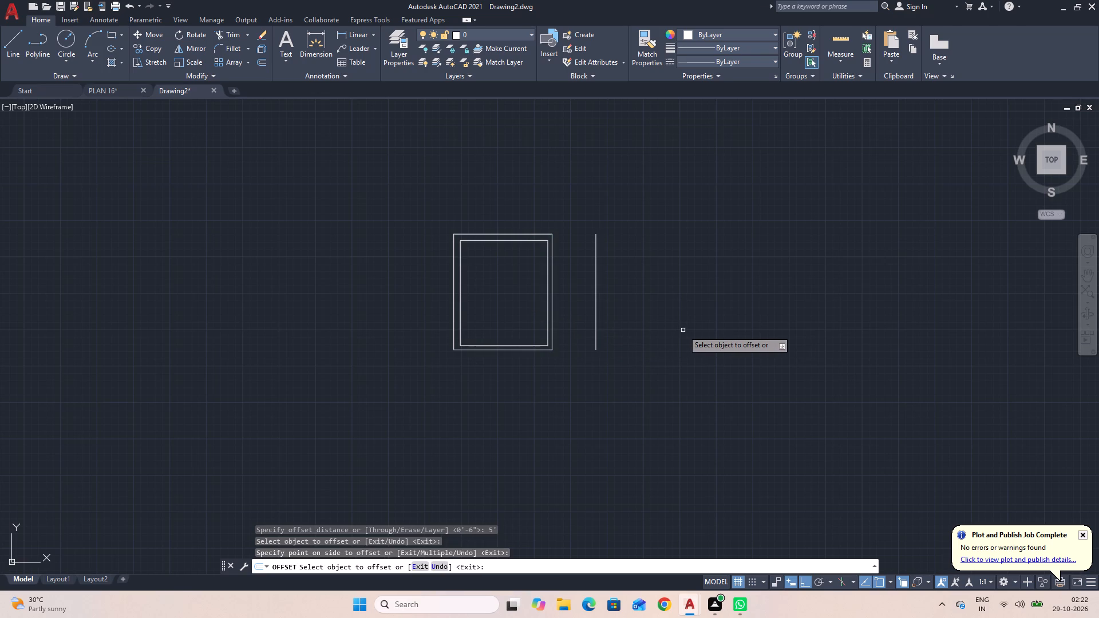
key("space")
key("space")
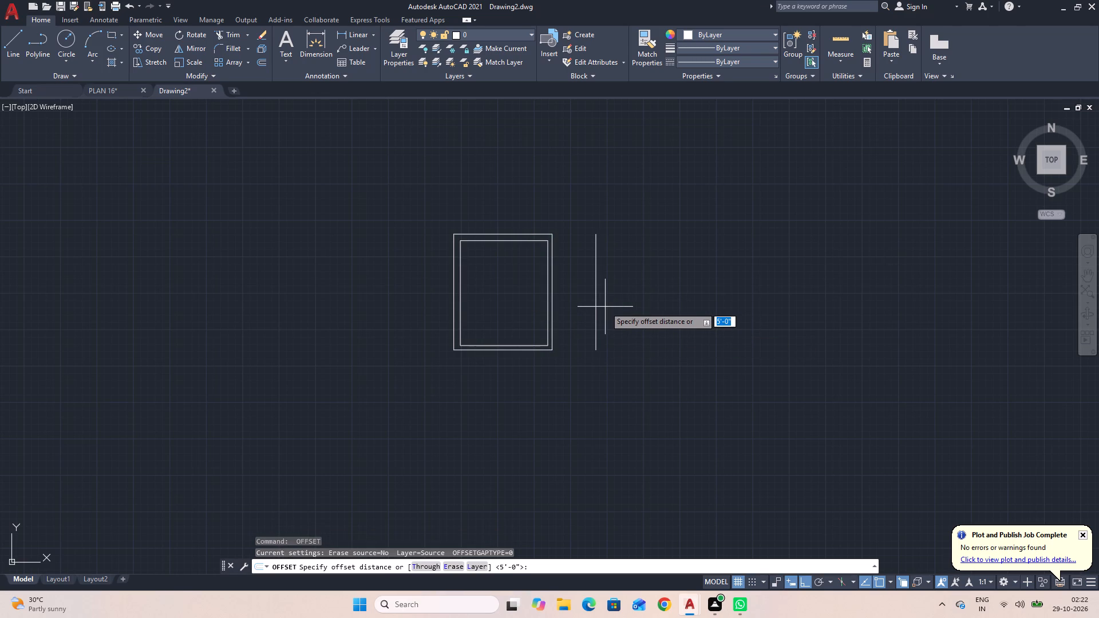
key("6")
key("Return")
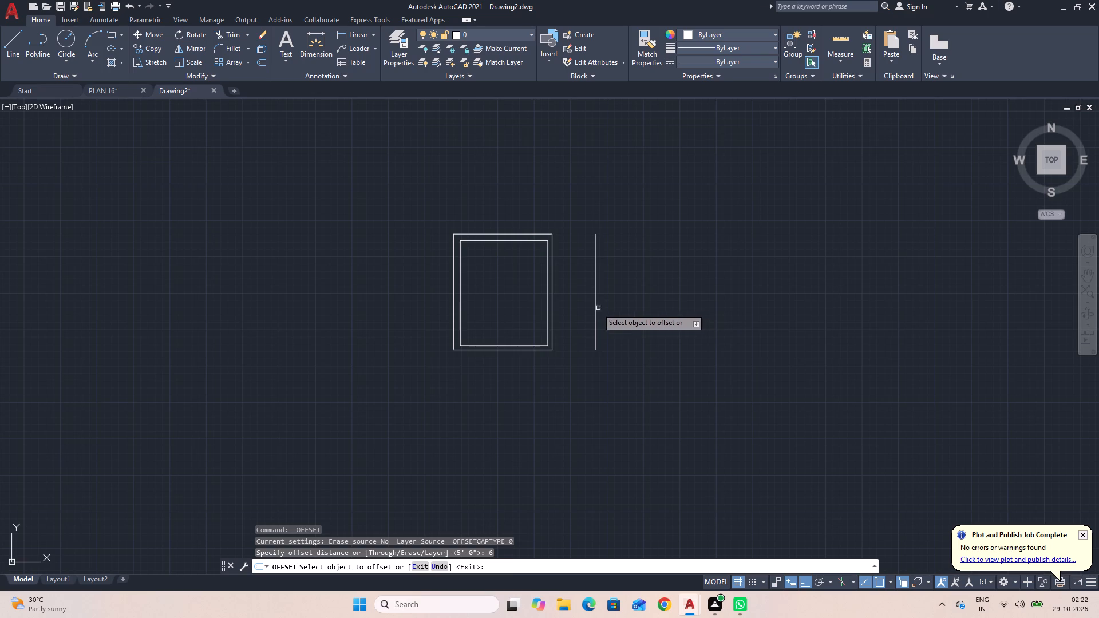
left_click(596, 307)
left_click(698, 290)
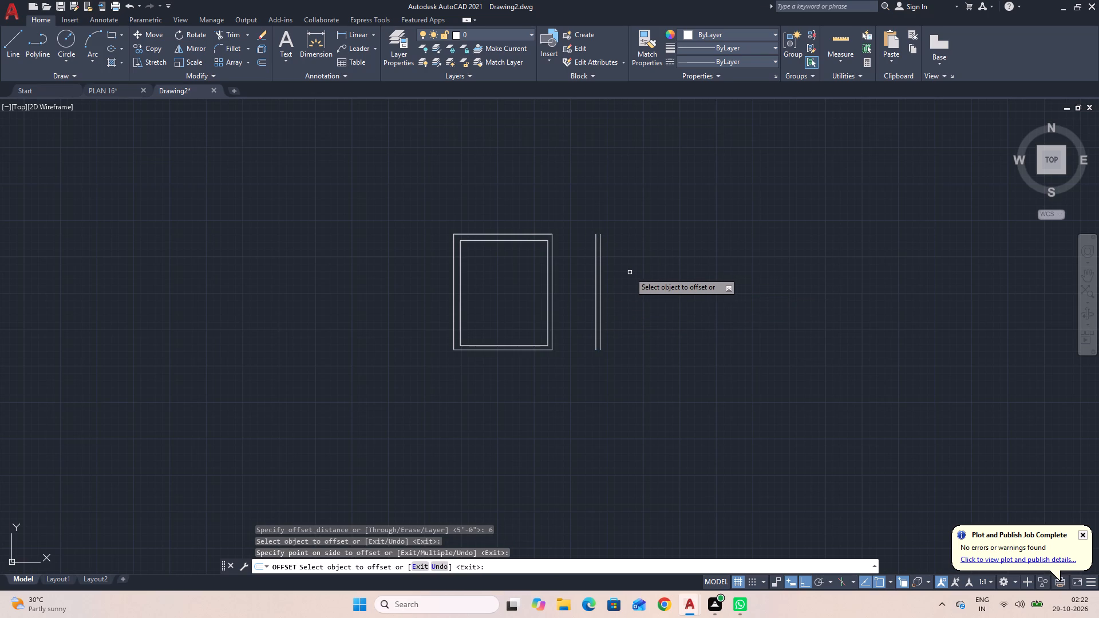
key("space")
Extend the outer and inner top wall lines to the new wall's matching lines using Fillet with zero radius.
type("F")
key("space")
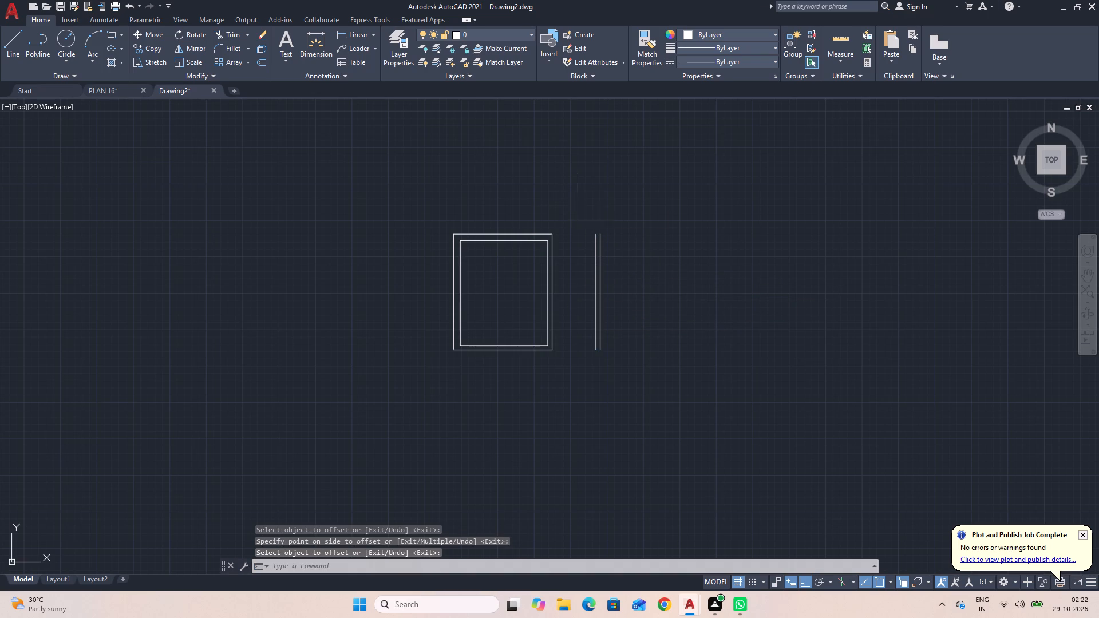
left_click(528, 233)
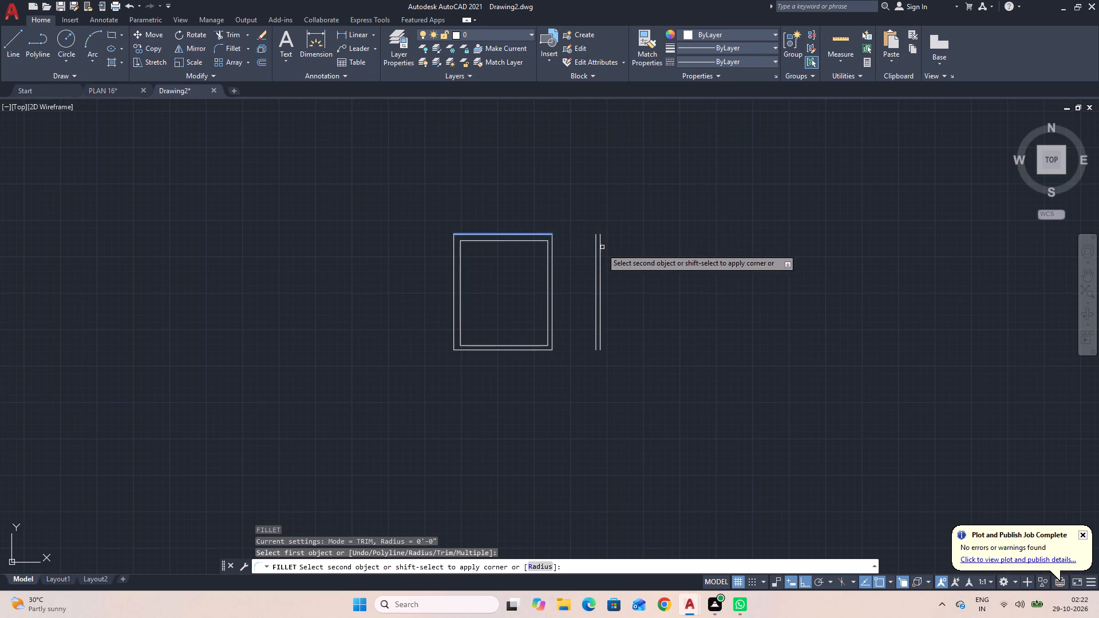
left_click(602, 248)
key("space")
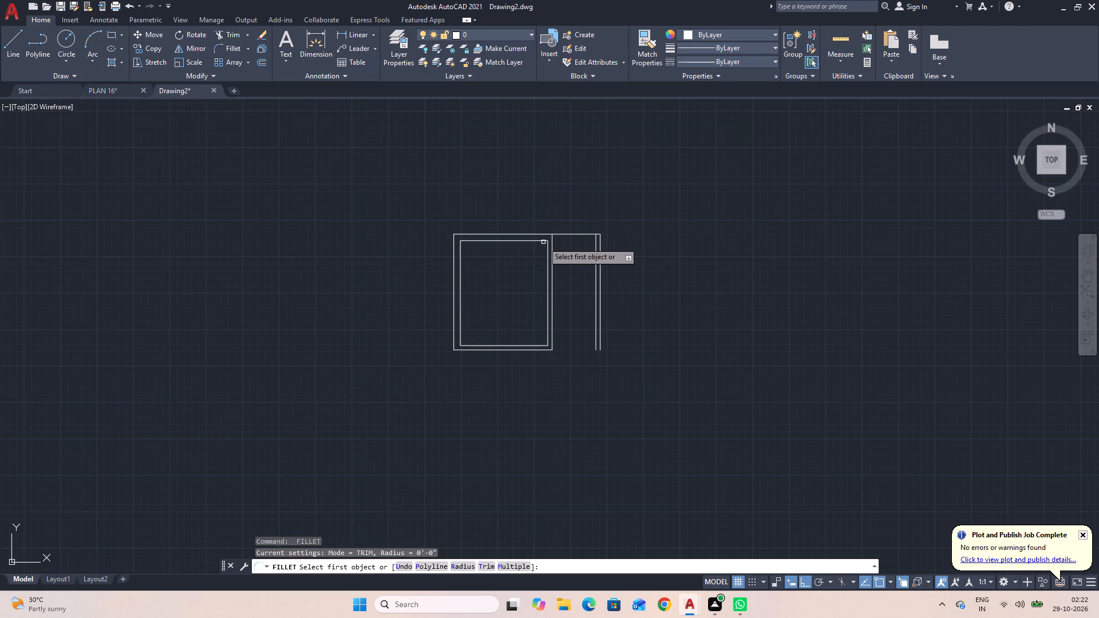
left_click(543, 241)
left_click(597, 249)
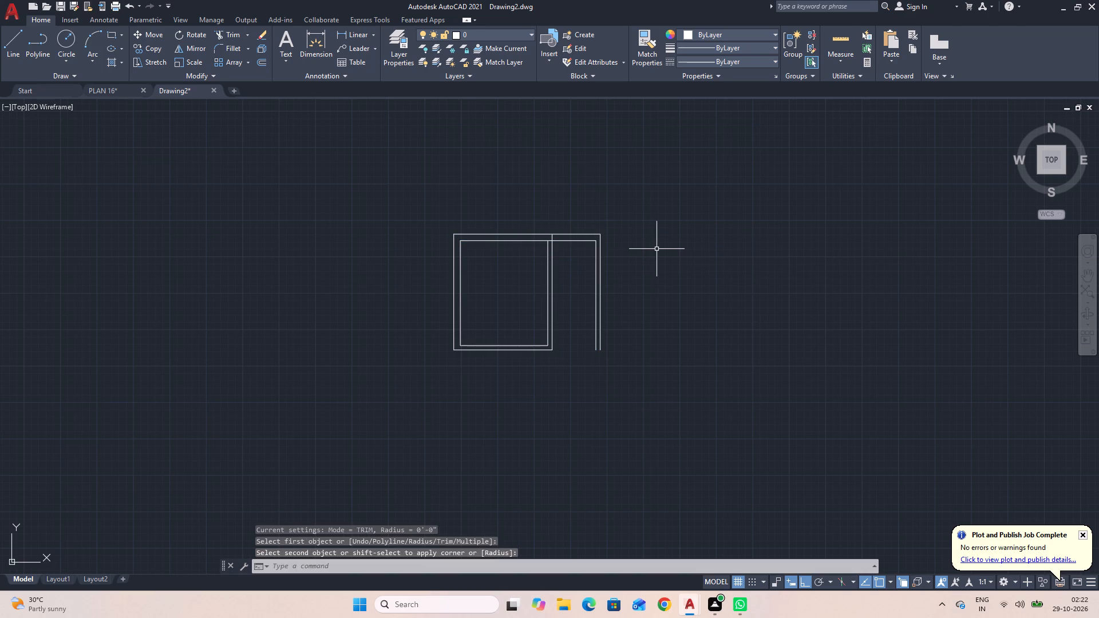
key("space")
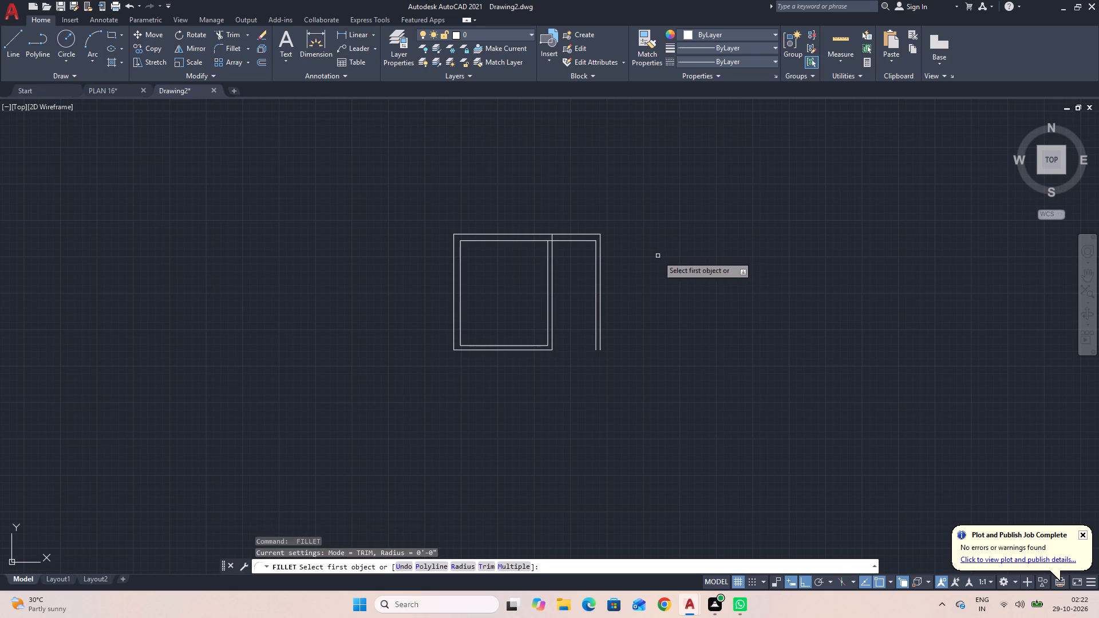
key("space")
Offset the new wall's outer line 5' to the right, and offset that copy 6" further to form a third wall.
type("O")
key("space")
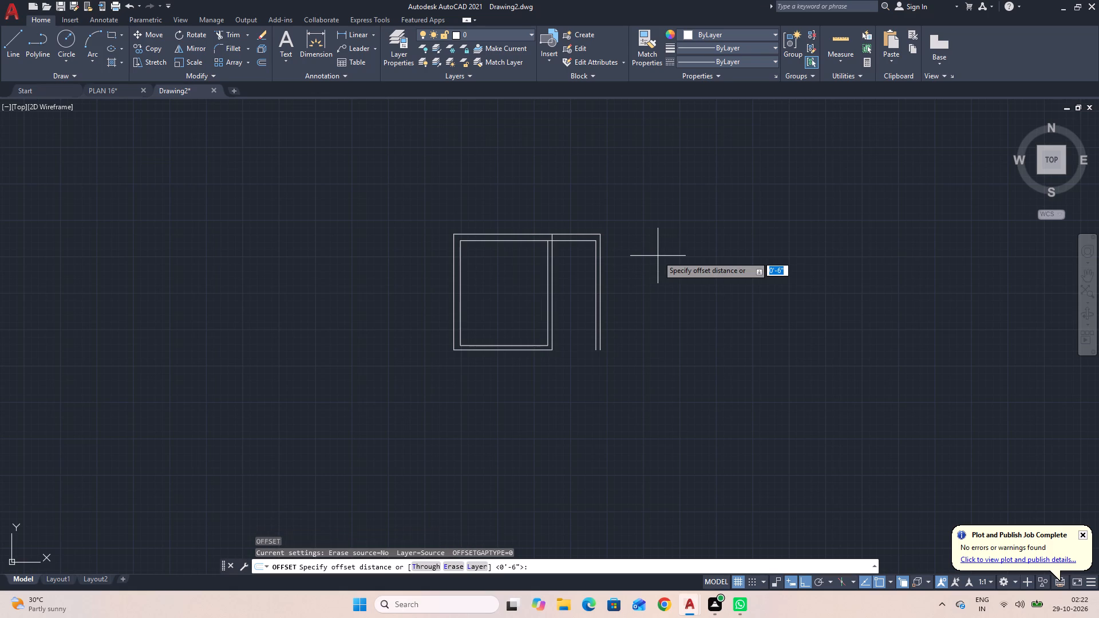
type("5'")
key("Return")
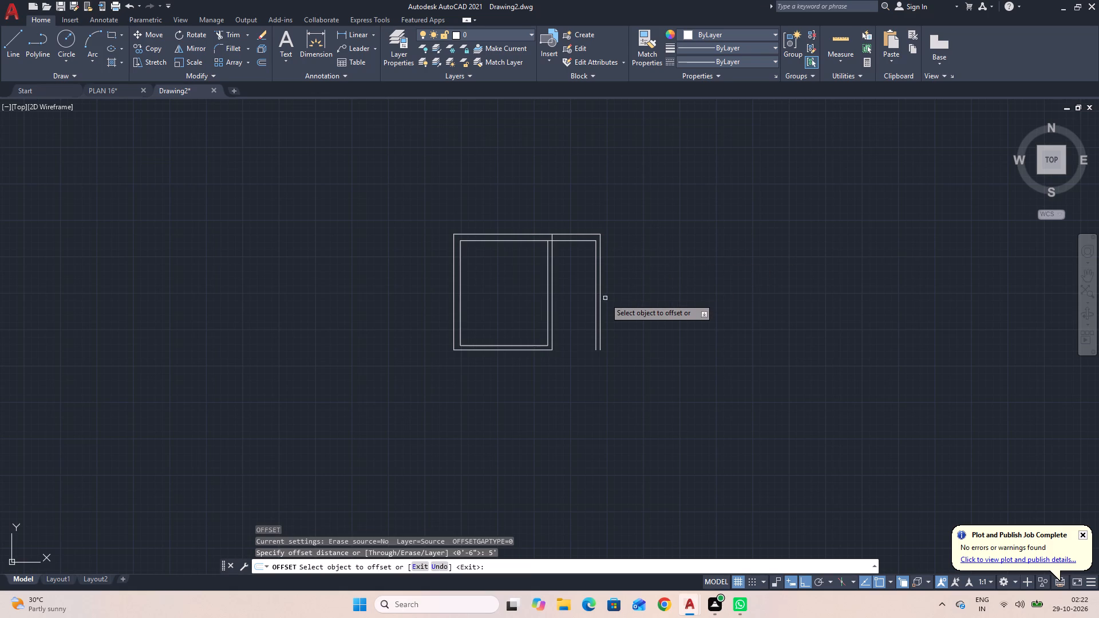
left_click(601, 299)
left_click(699, 313)
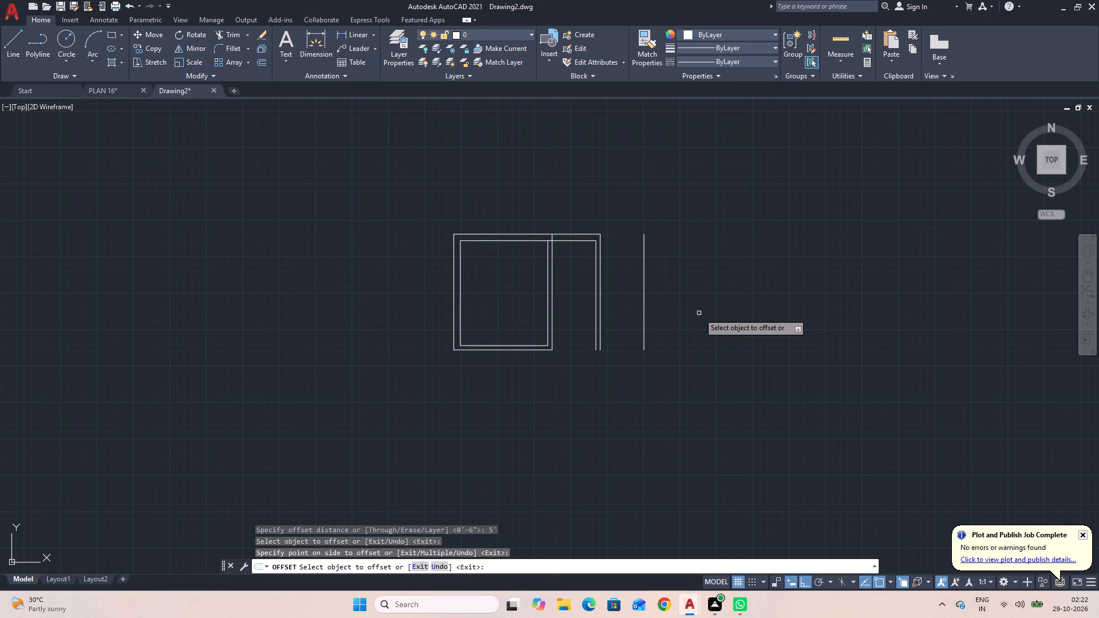
key("space")
key("space")
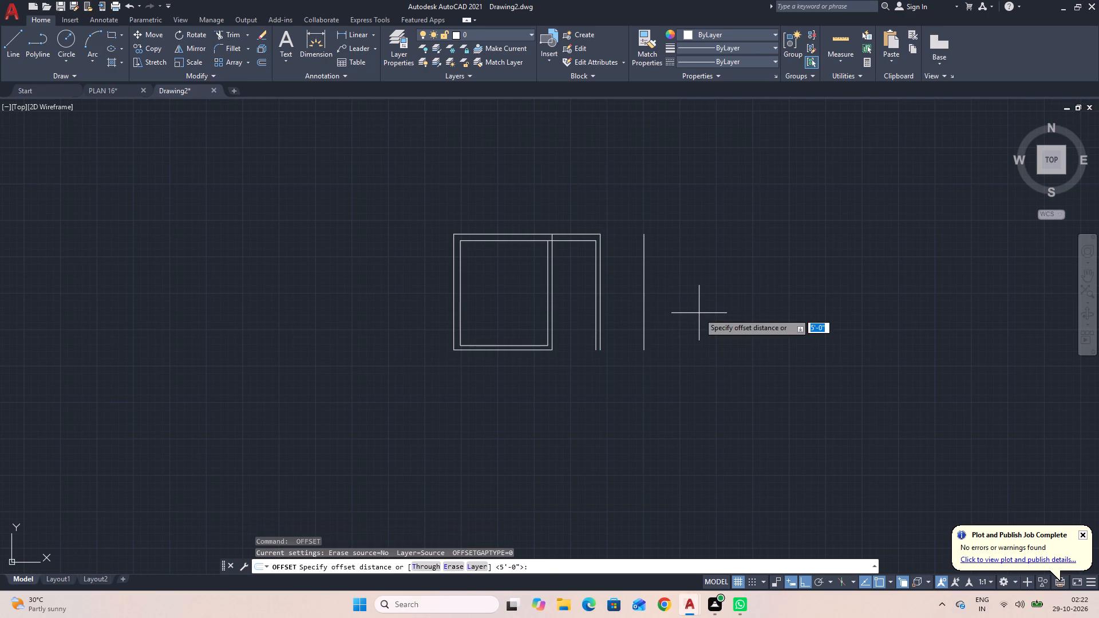
key("6")
key("Return")
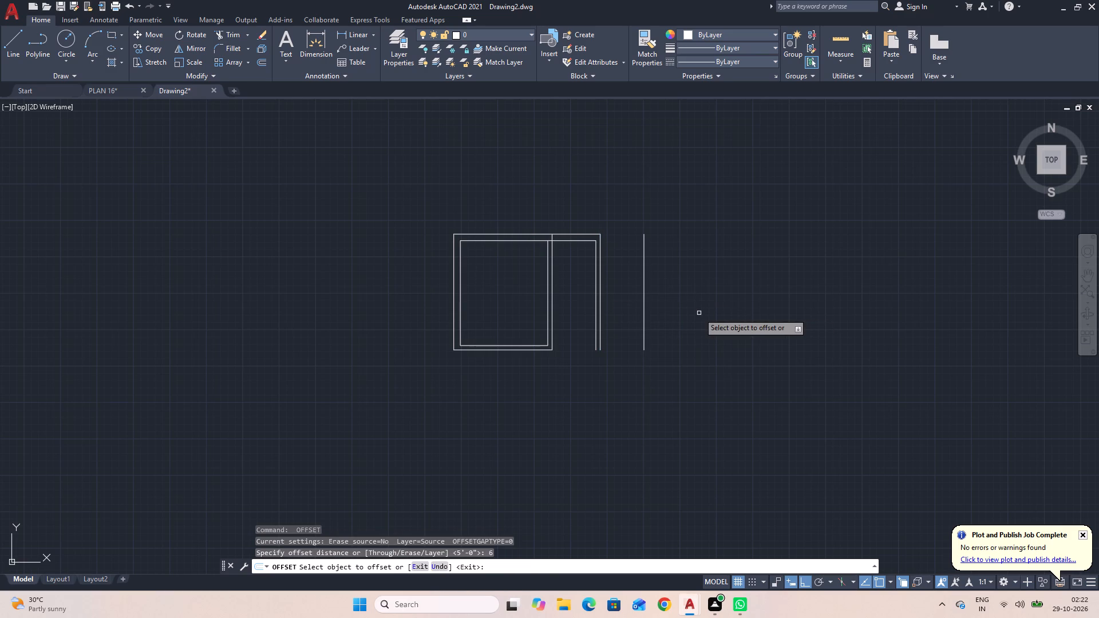
left_click(645, 323)
left_click(705, 325)
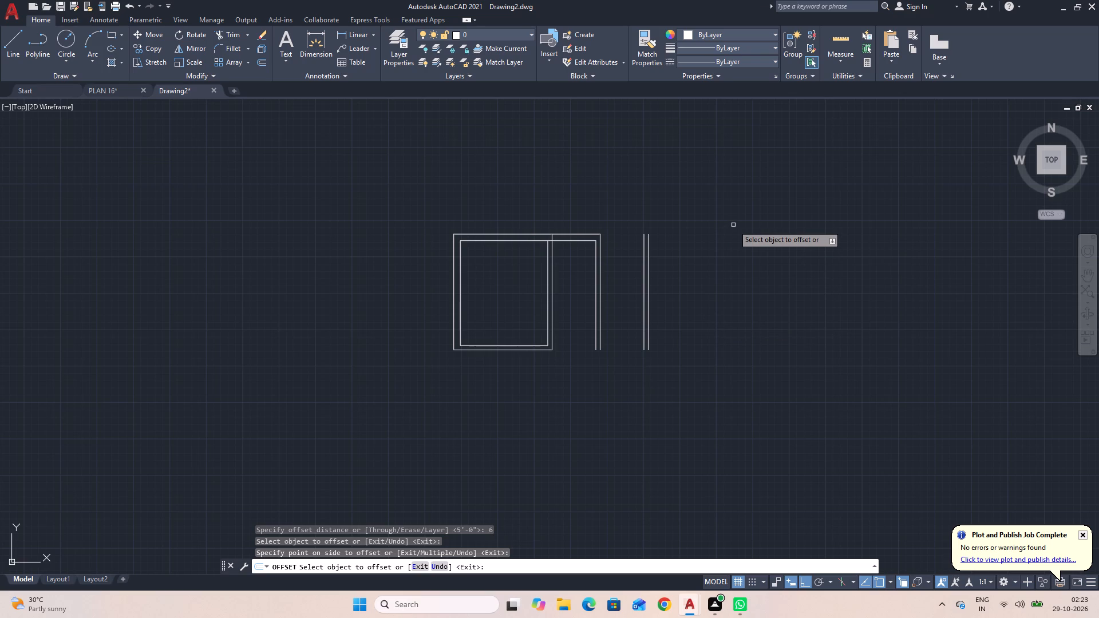
key("space")
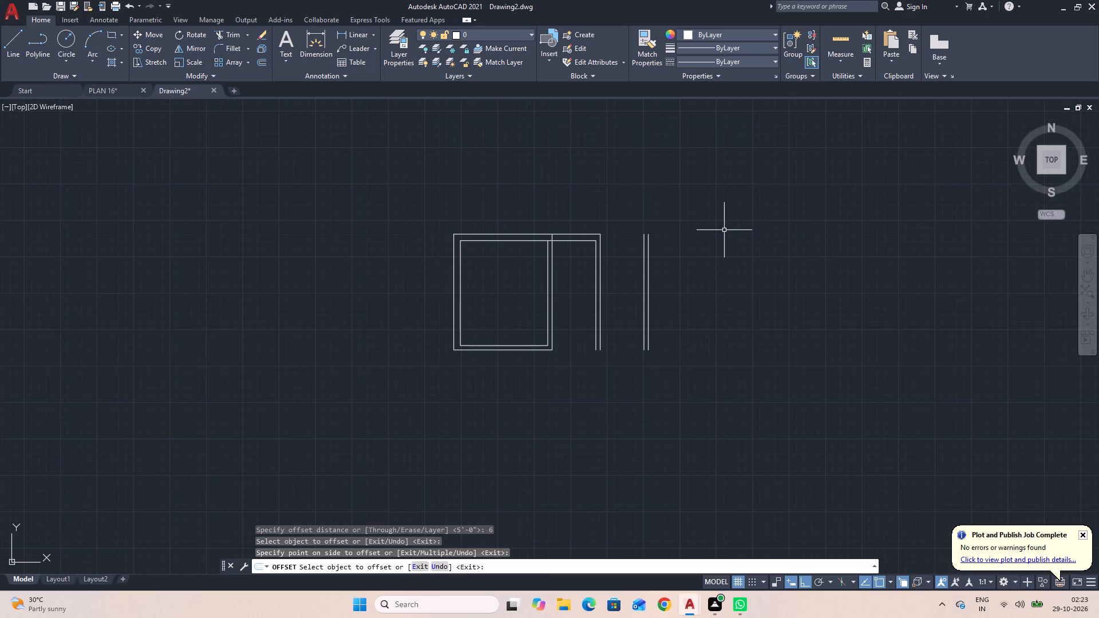
Extend the outer and inner top wall lines to the third wall's matching lines using Fillet with zero radius.
key("f")
key("space")
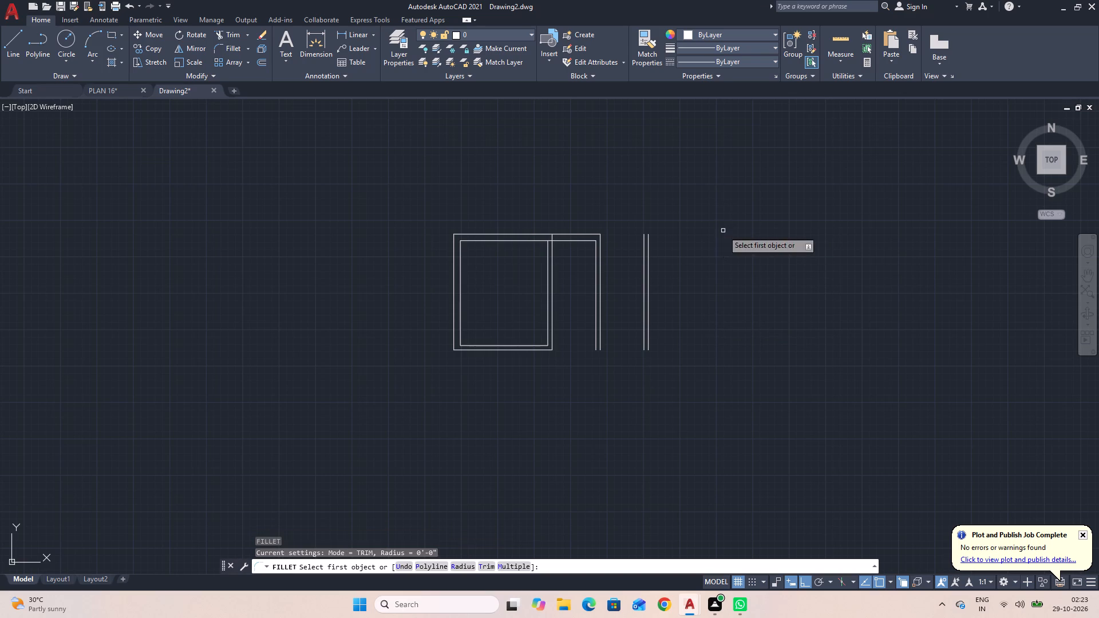
left_click(573, 233)
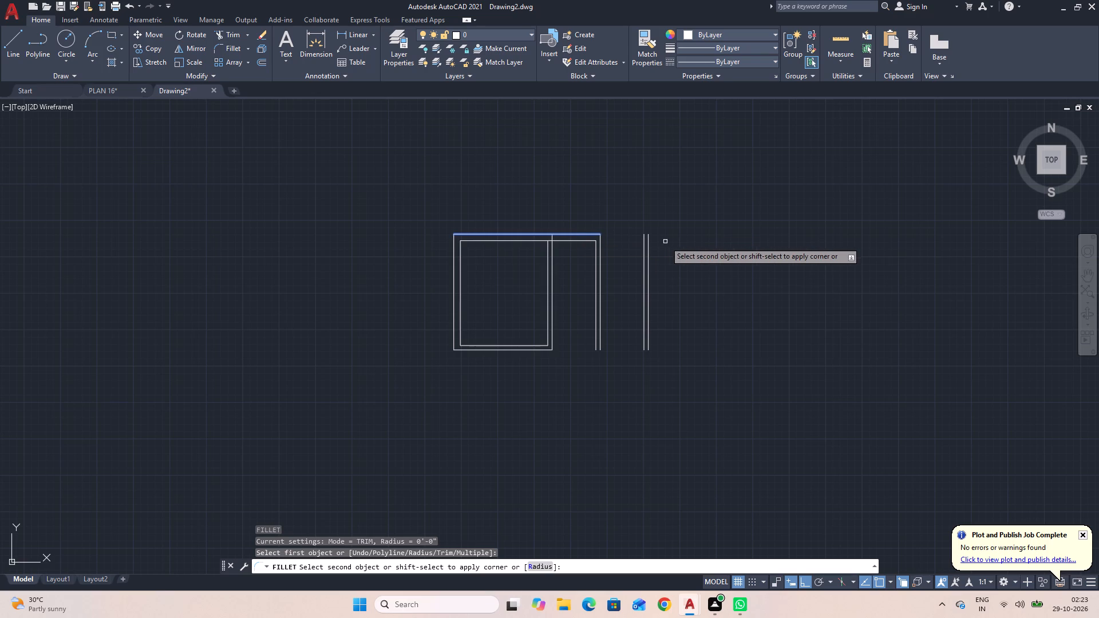
left_click(648, 246)
key("space")
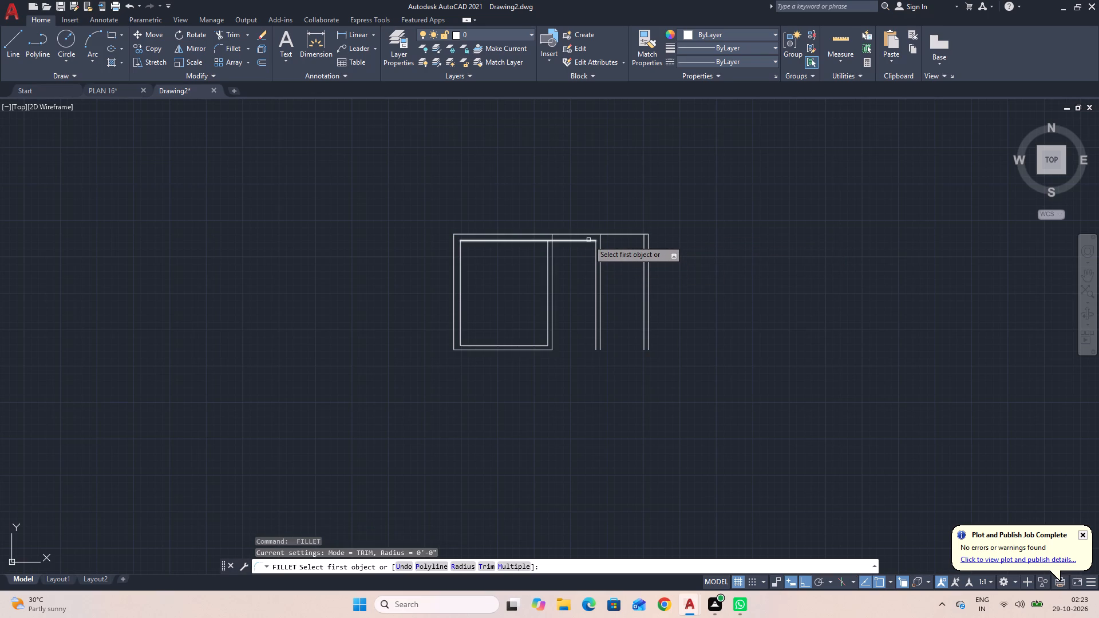
left_click(582, 240)
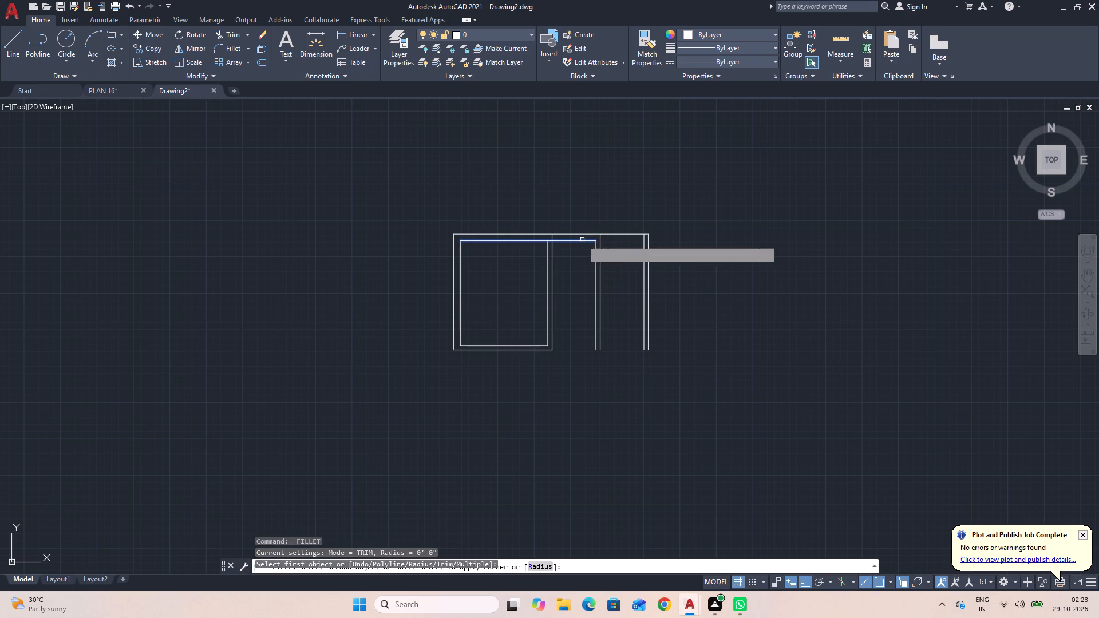
left_click(645, 246)
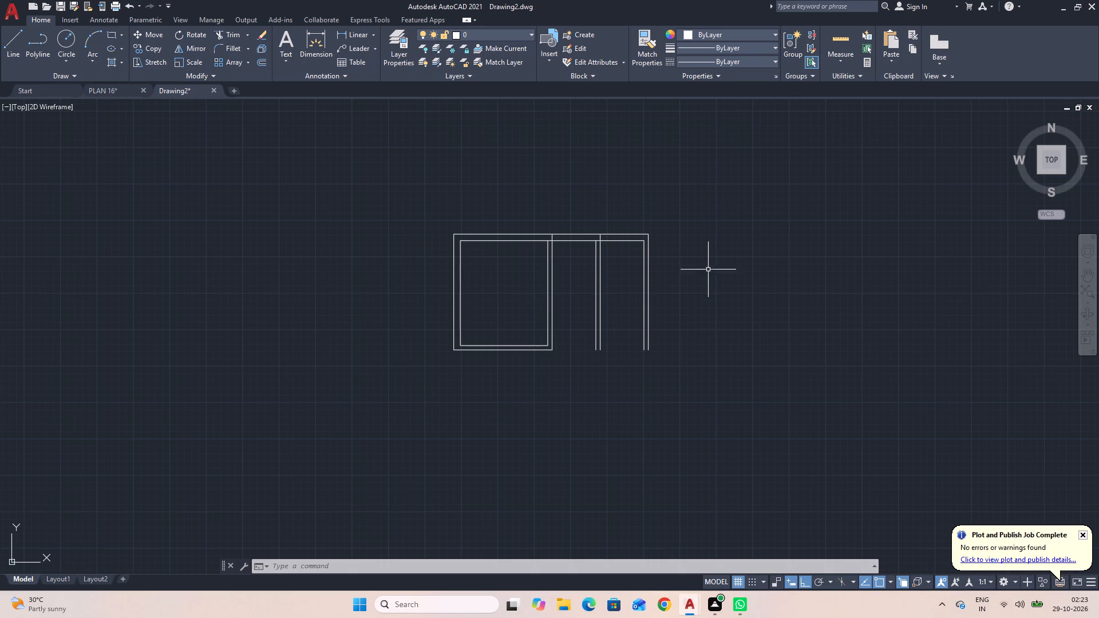
key("Escape")
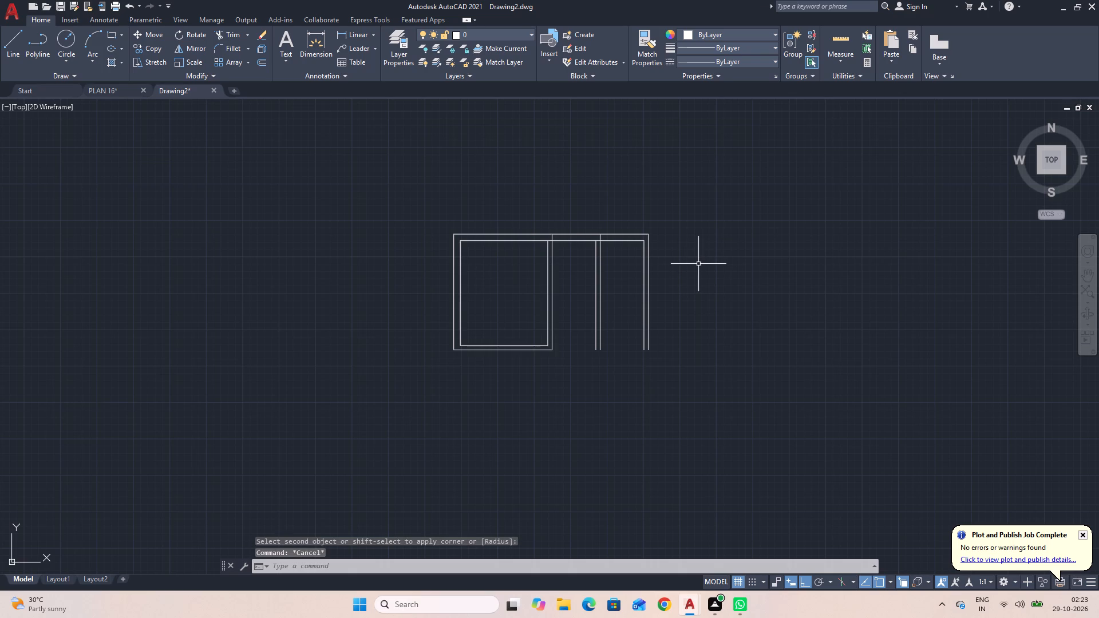
Trim the leftover line segments where the two partition walls meet the top wall to open the junctions.
type("TR")
key("space")
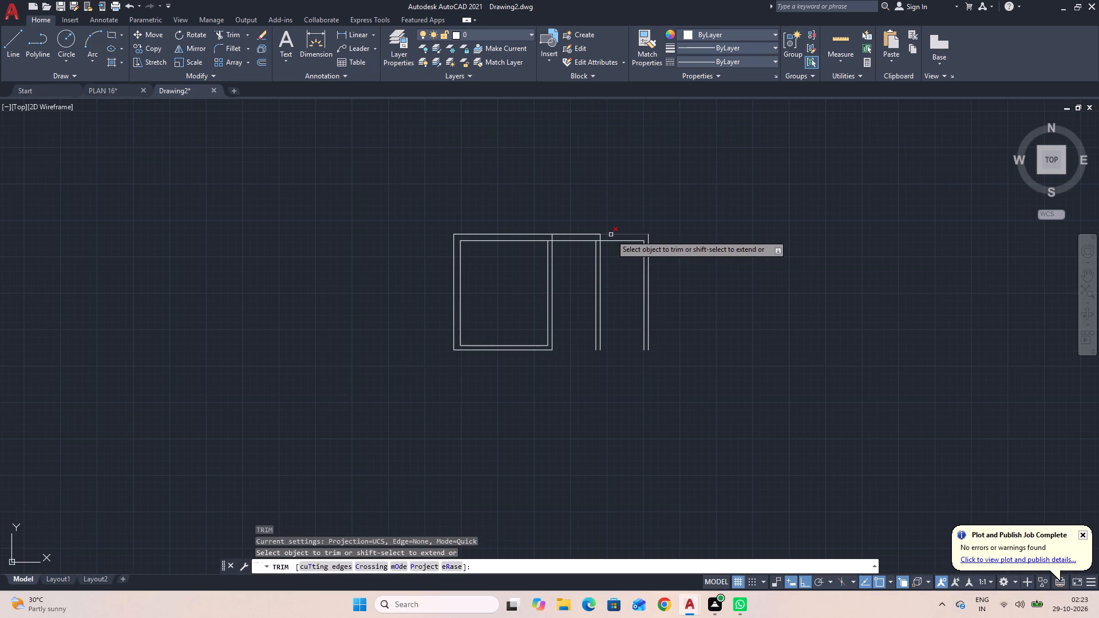
scroll(611, 234, "up", 2)
left_click(585, 243)
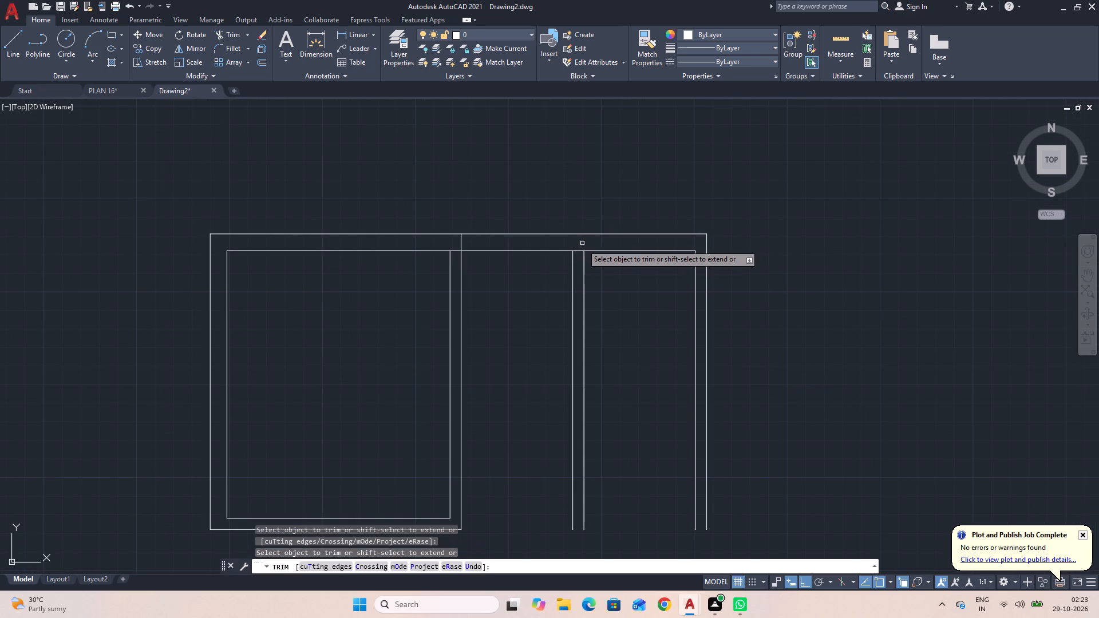
left_click(579, 249)
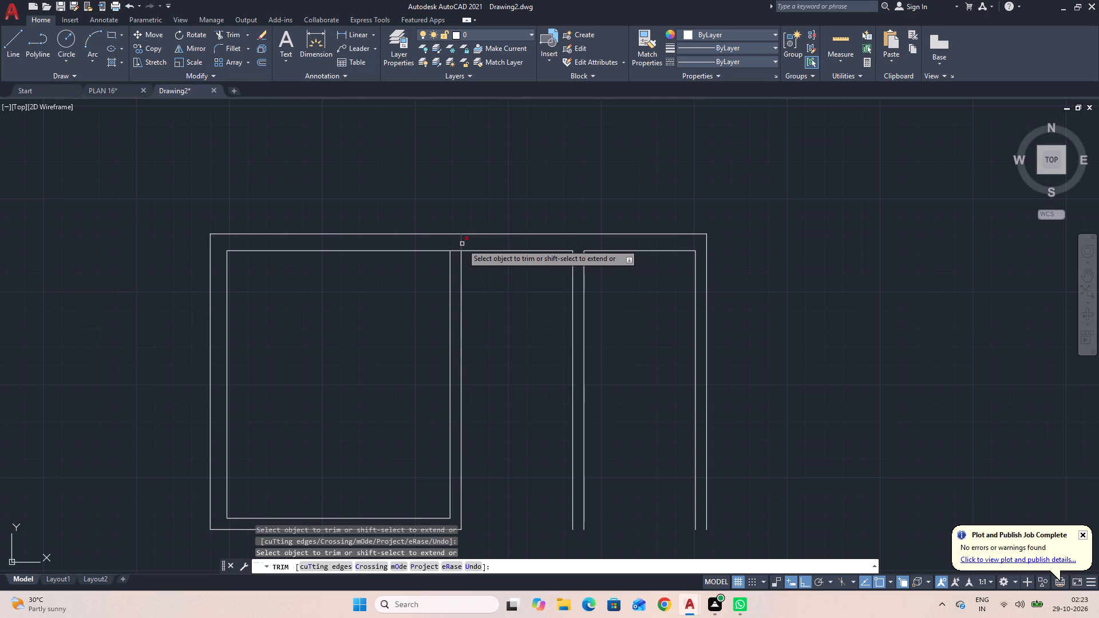
left_click(462, 244)
left_click(454, 250)
key("Escape")
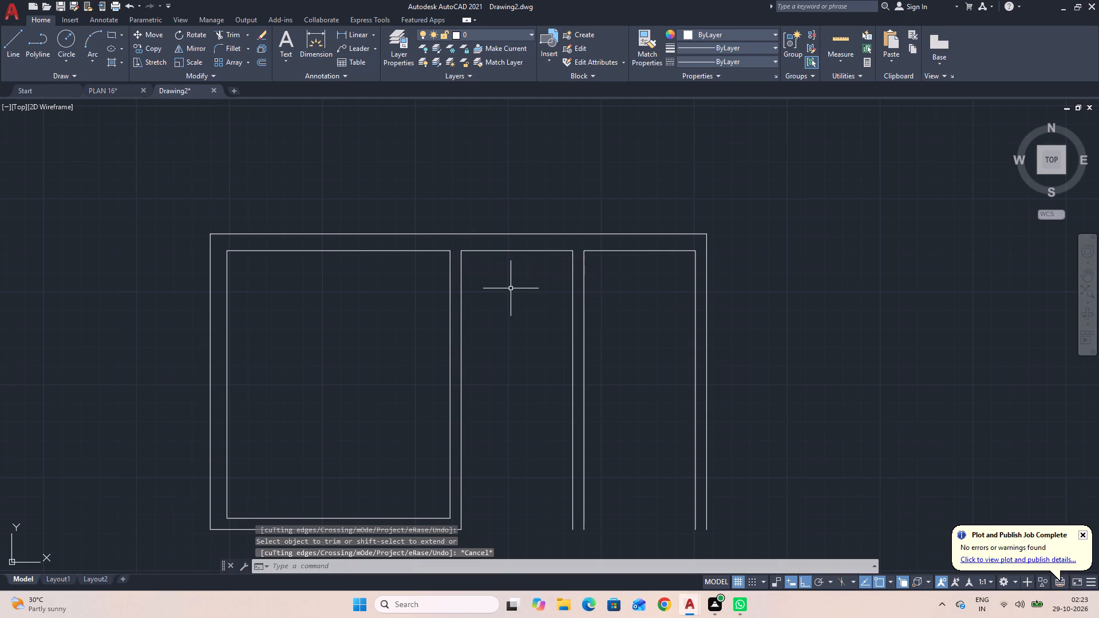
Offset the inner top wall lines of both 5'-wide spaces 8'6" downward to mark their lower ends.
type("O")
key("space")
type("8'")
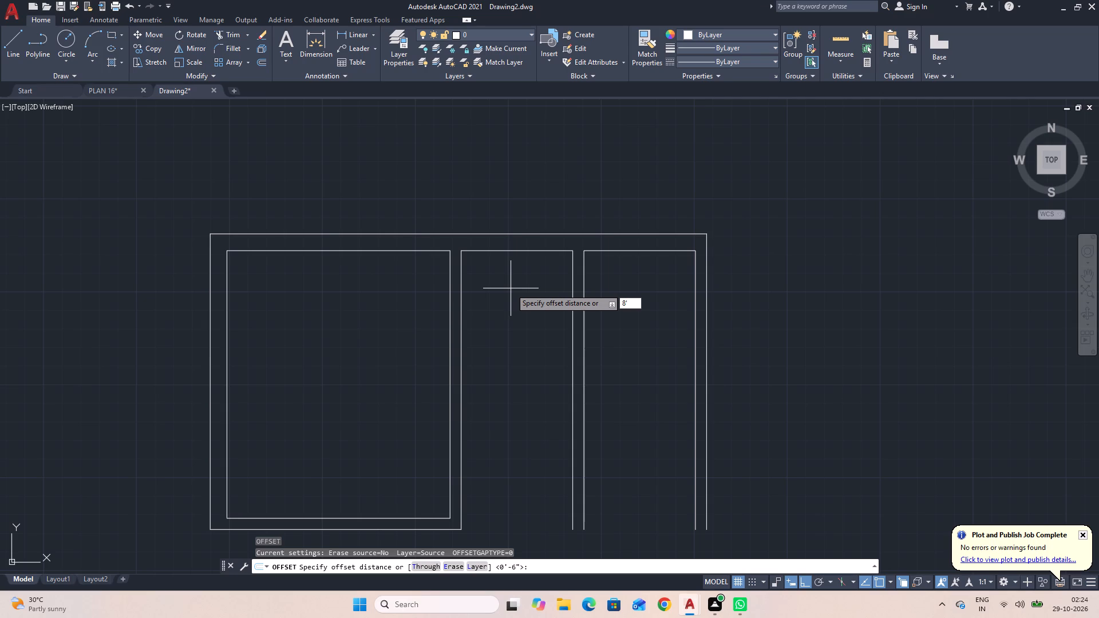
key("6")
key("Return")
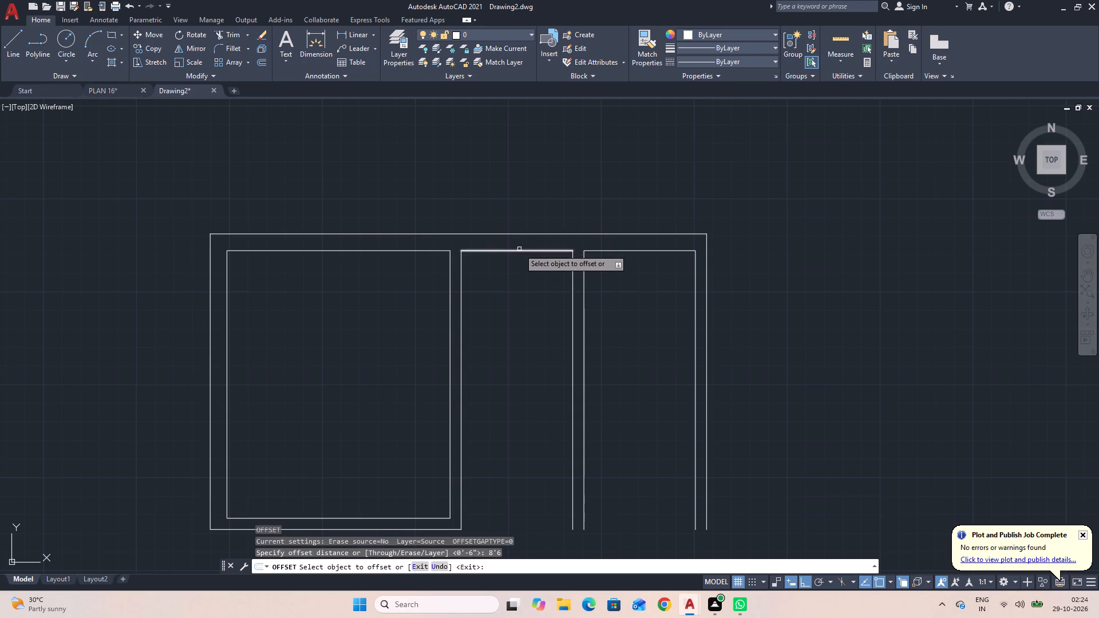
left_click(520, 251)
left_click(510, 373)
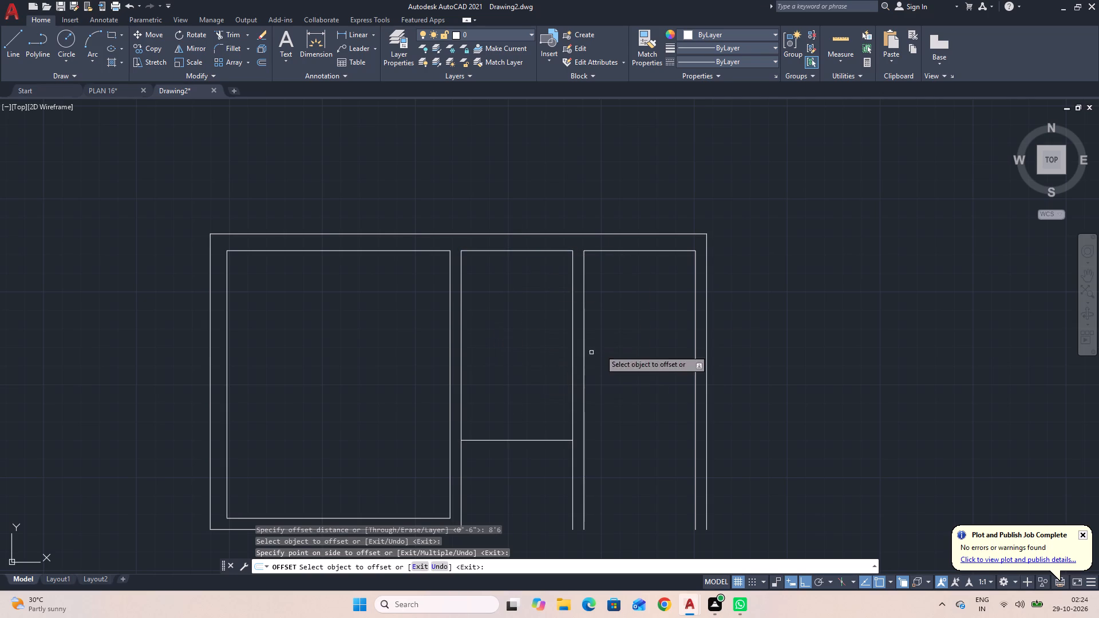
left_click(639, 251)
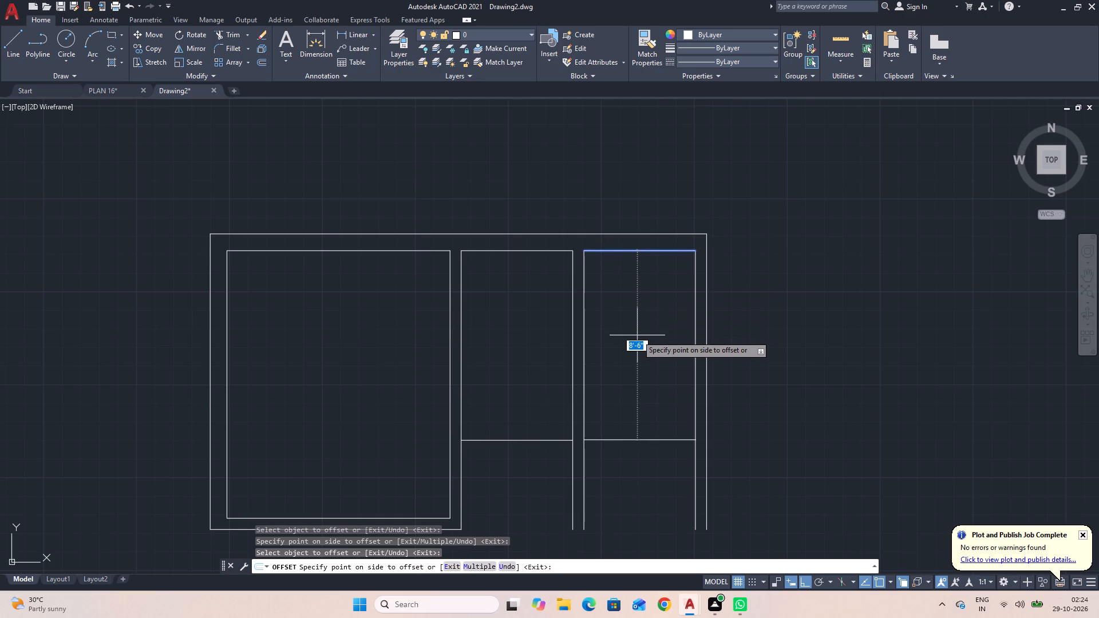
key("space")
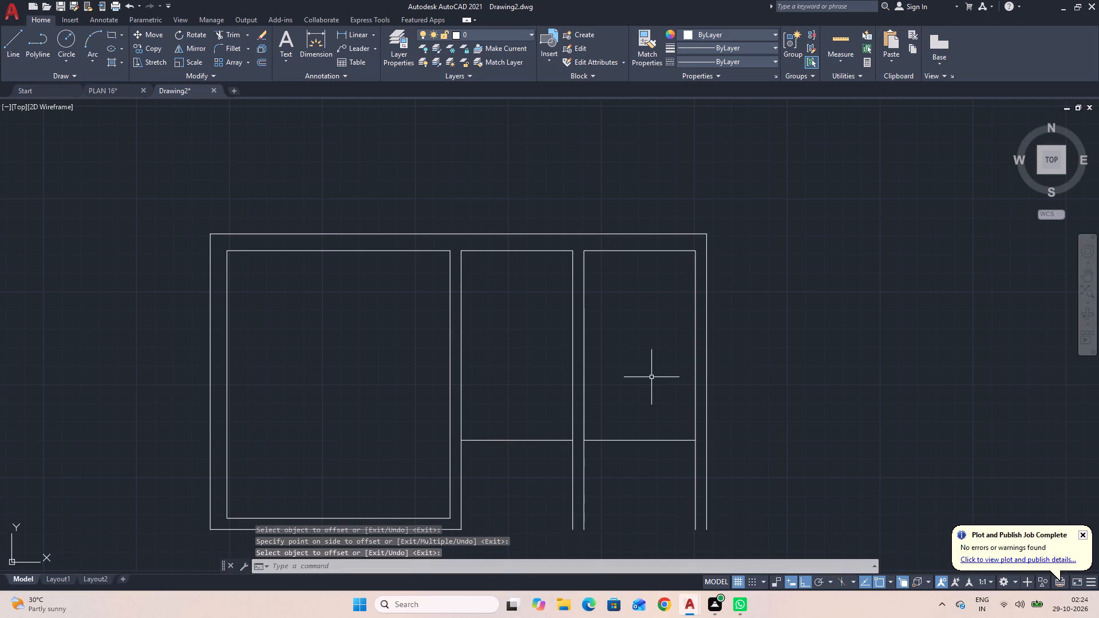
Offset the lower boundary lines of both narrow spaces 6" downward for the bottom wall thickness.
key("space")
key("6")
key("Return")
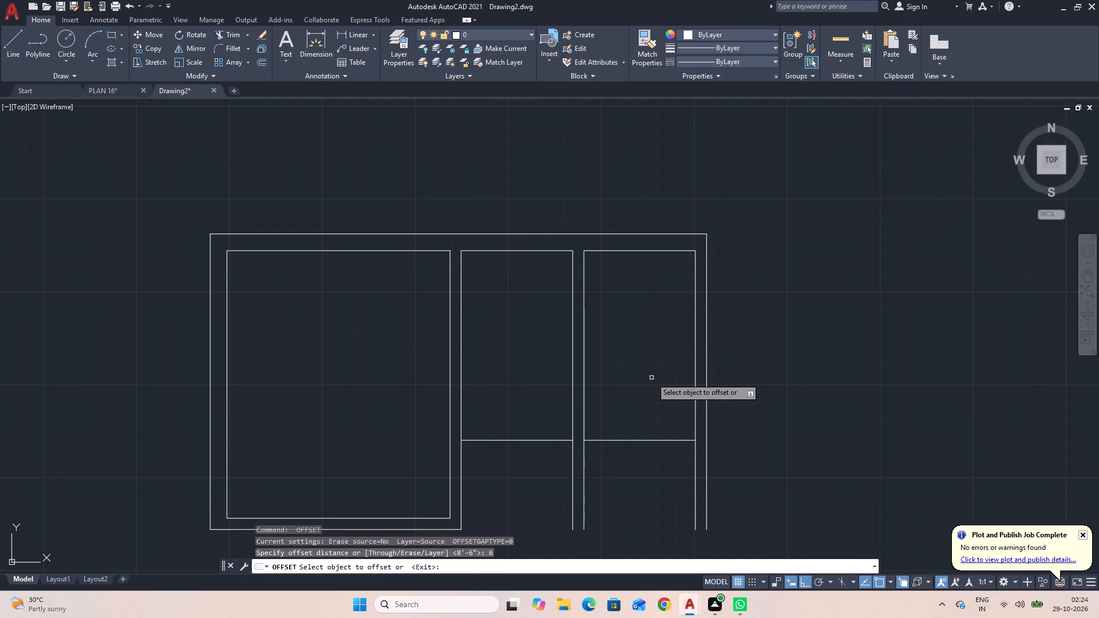
left_click(662, 439)
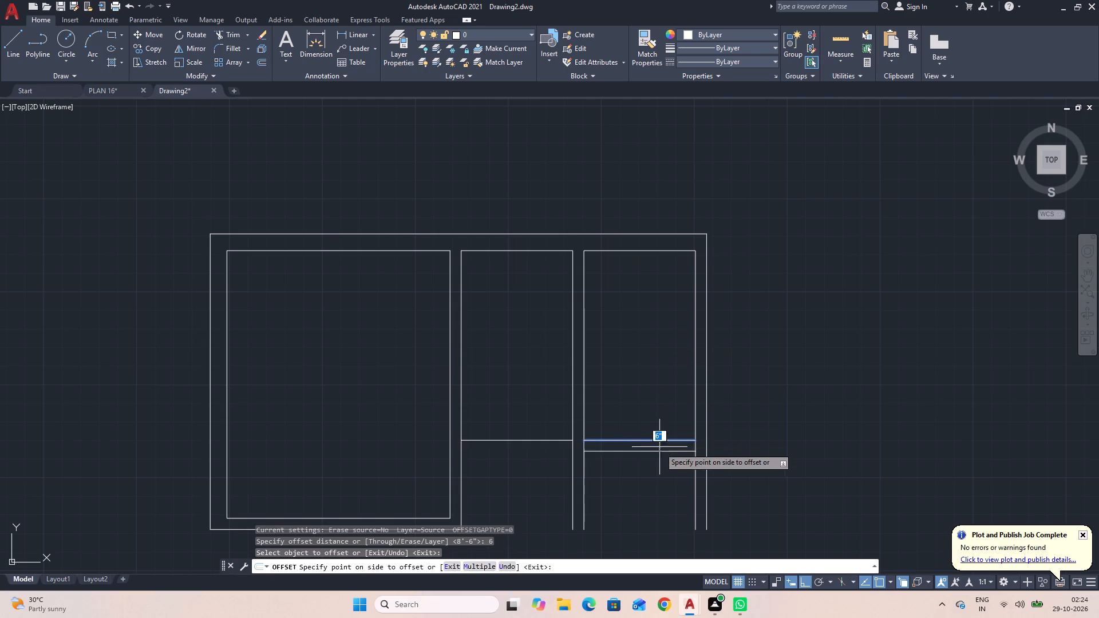
left_click(663, 461)
left_click(507, 441)
left_click(509, 458)
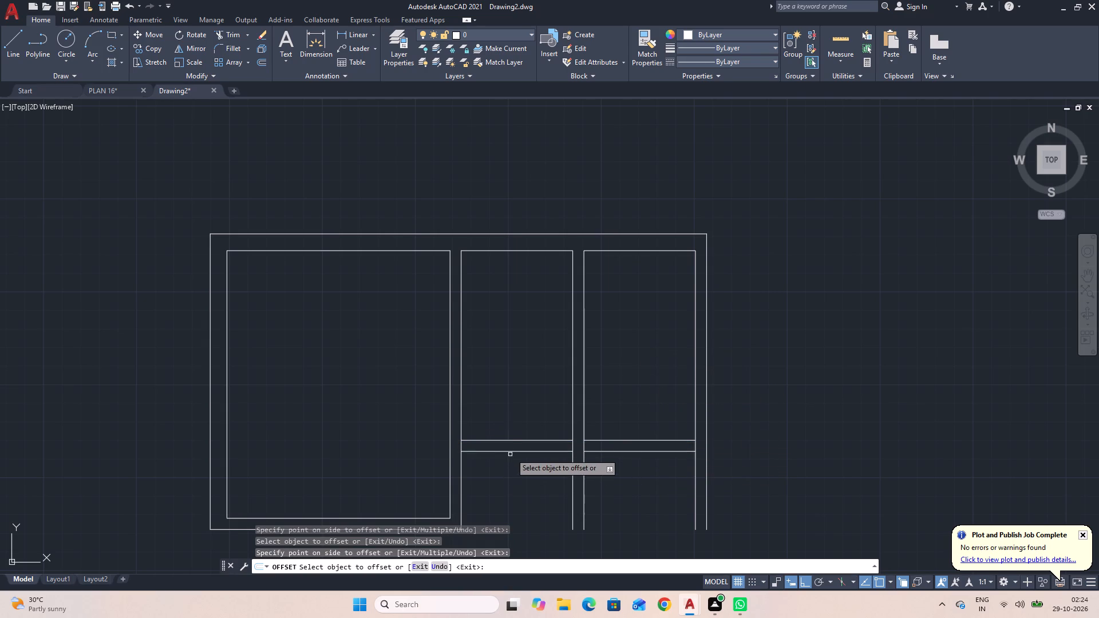
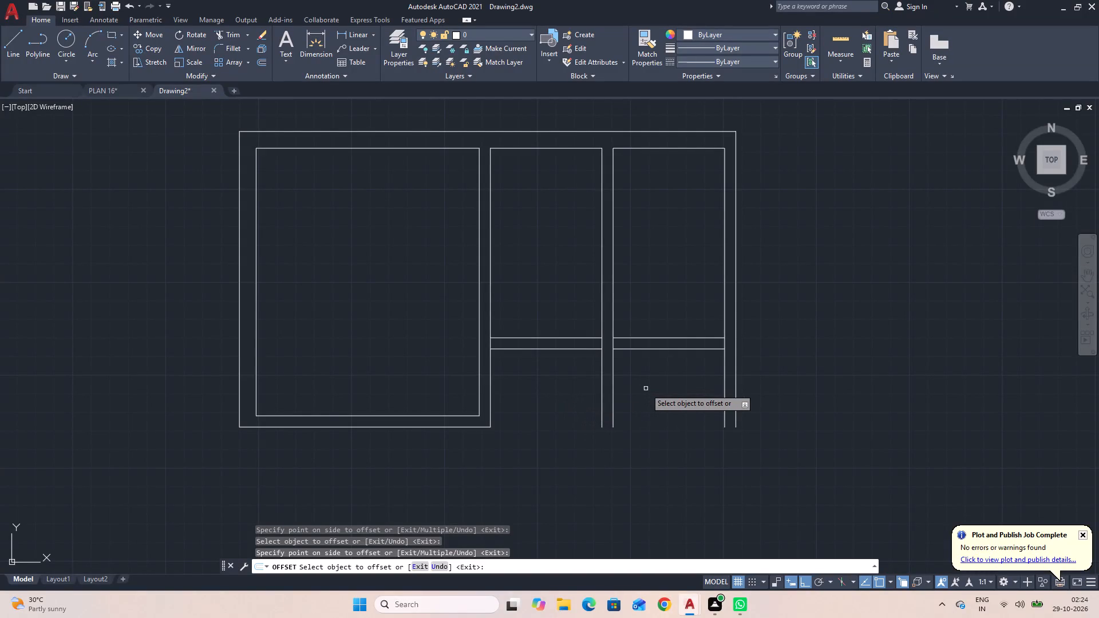
Extend the lower bottom-wall line of the two narrow spaces across the middle partition and out to the outermost right wall line.
key("space")
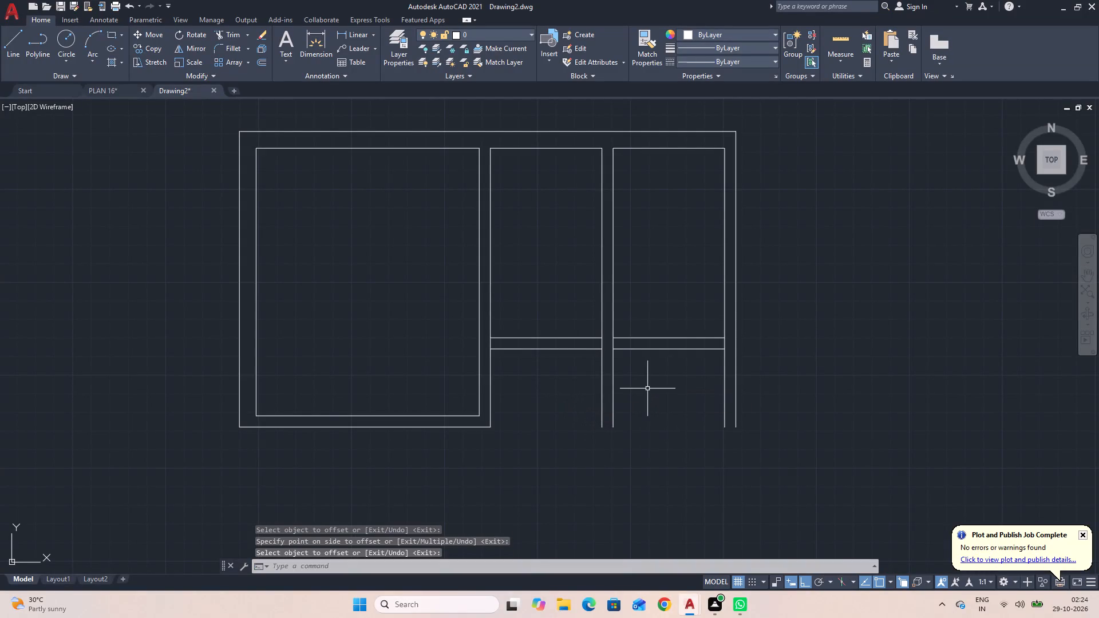
key("e")
type("X")
key("space")
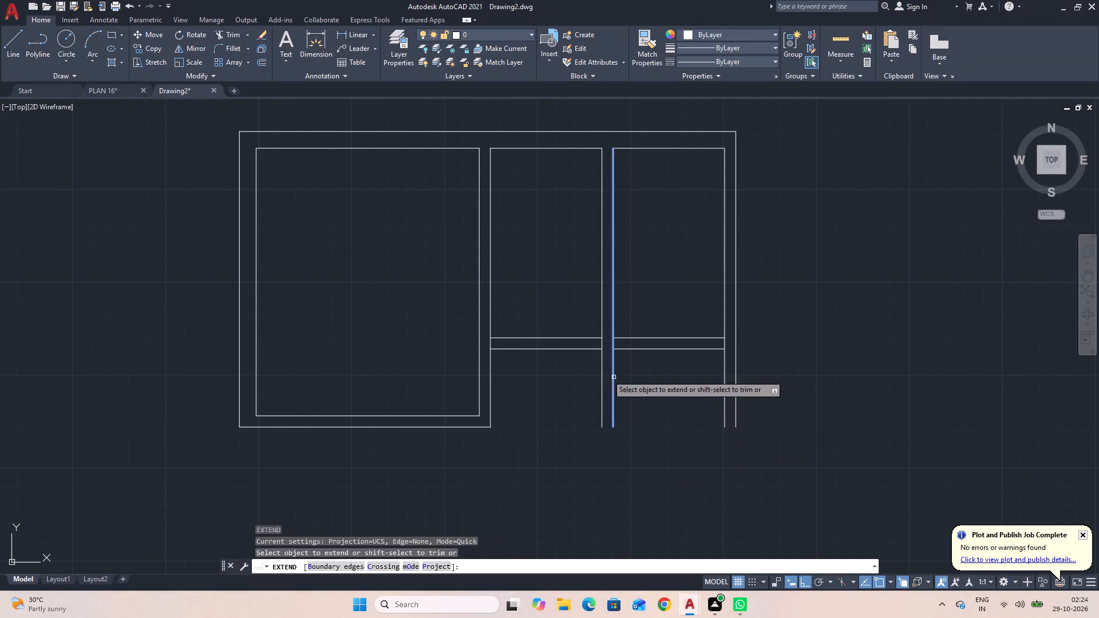
left_click(586, 350)
key("space")
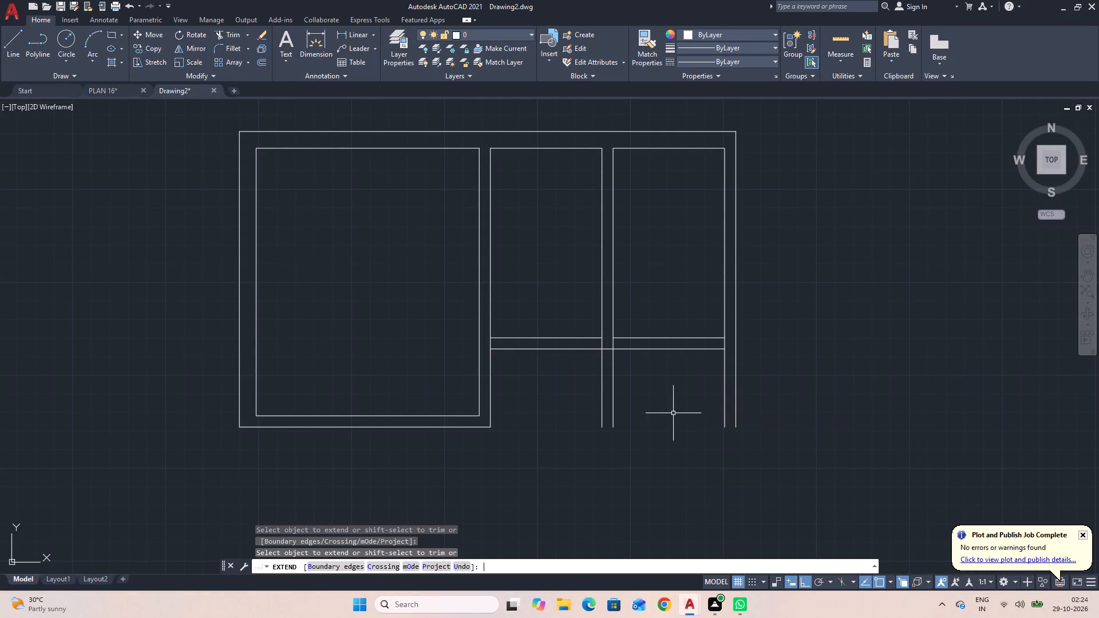
key("space")
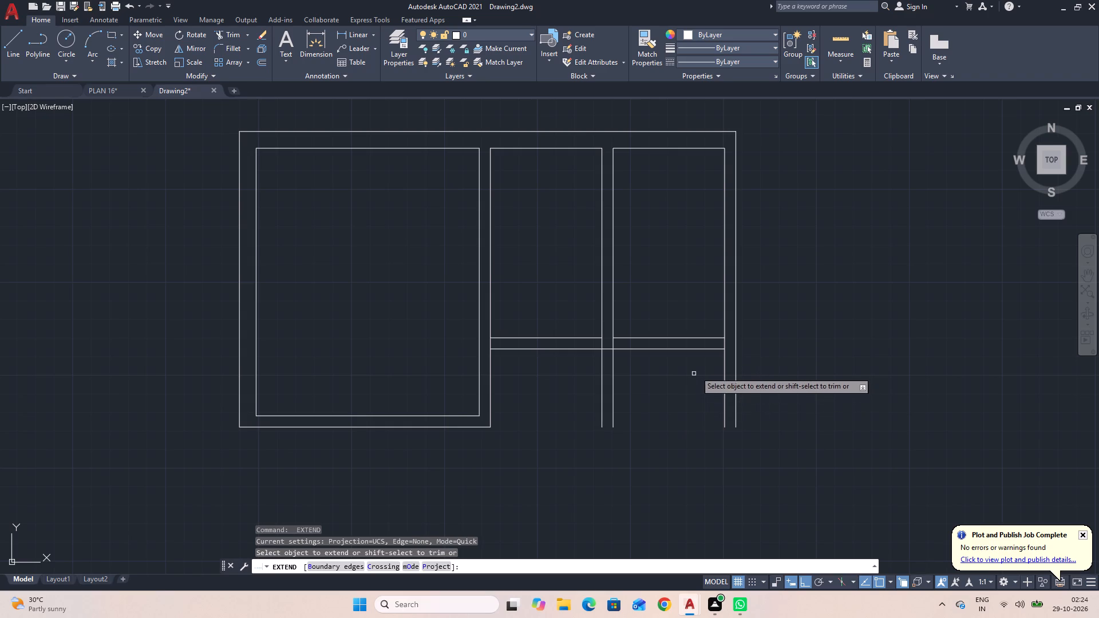
left_click(713, 350)
key("space")
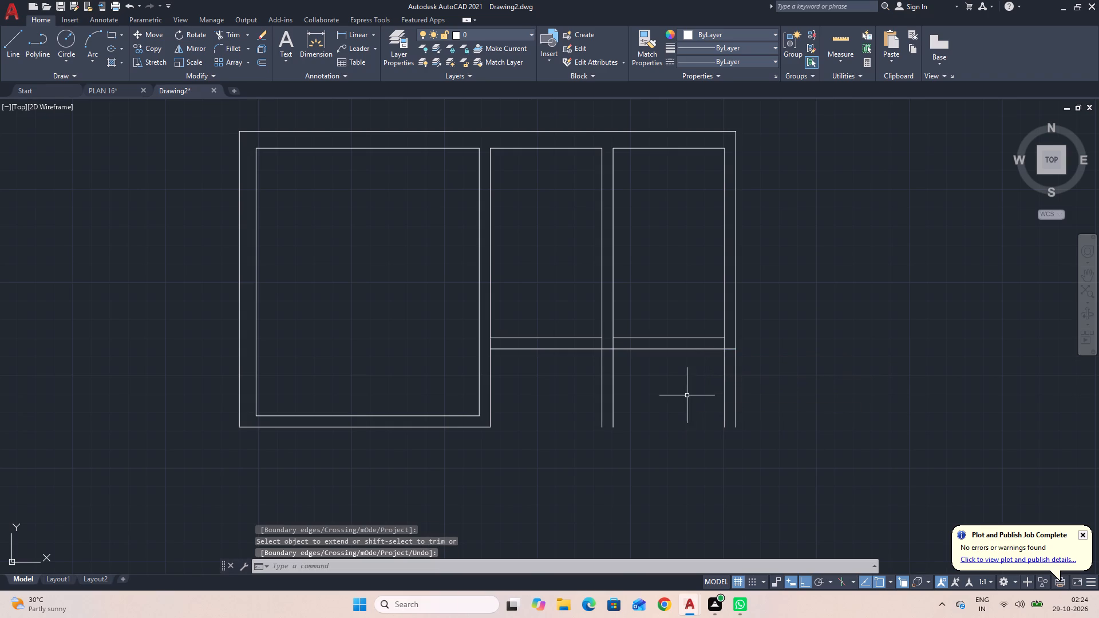
Trim the four vertical wall lines that run below the bottom wall of the two narrow spaces.
type("TR")
key("space")
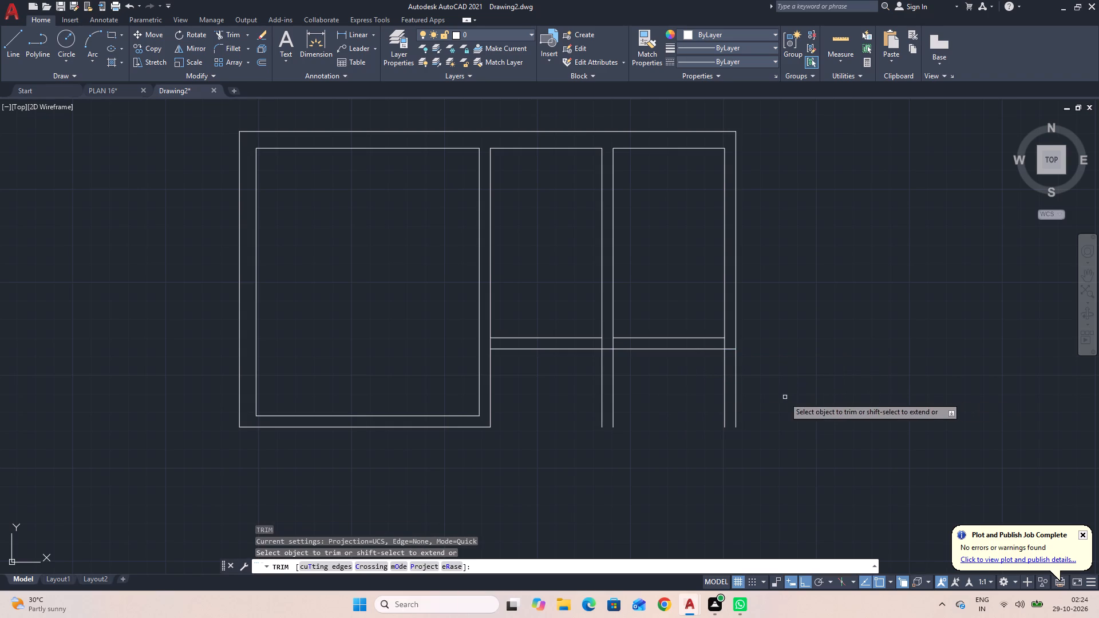
left_click(778, 397)
left_click(560, 395)
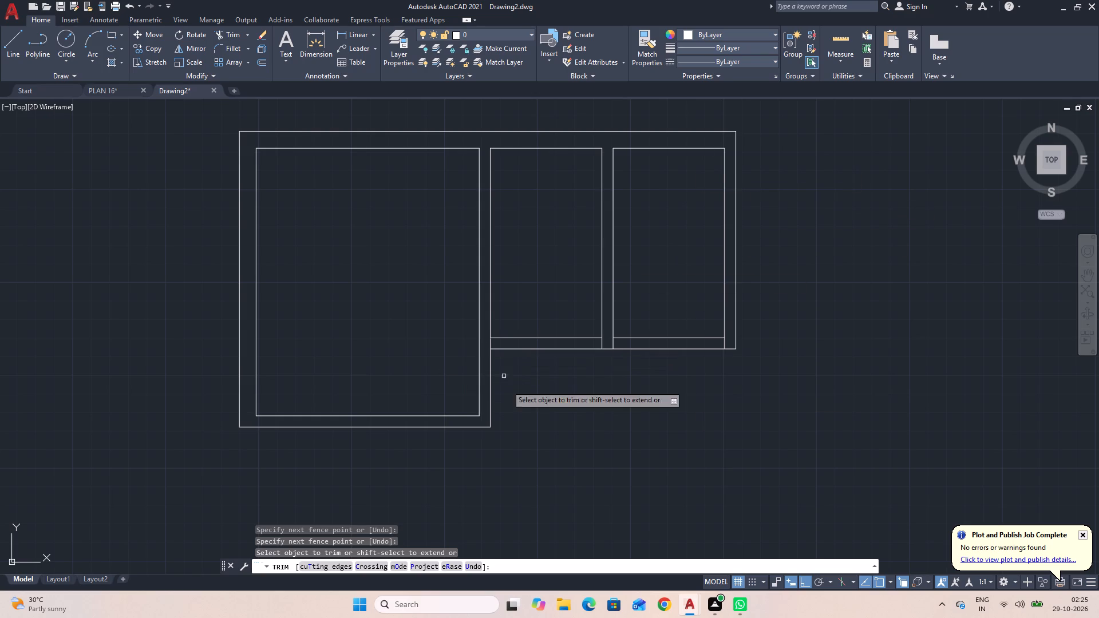
key("Escape")
Extend the narrow spaces' lower wall line to the large room's inner right line, and the room's inner bottom line to its outer right line.
type("EX")
key("space")
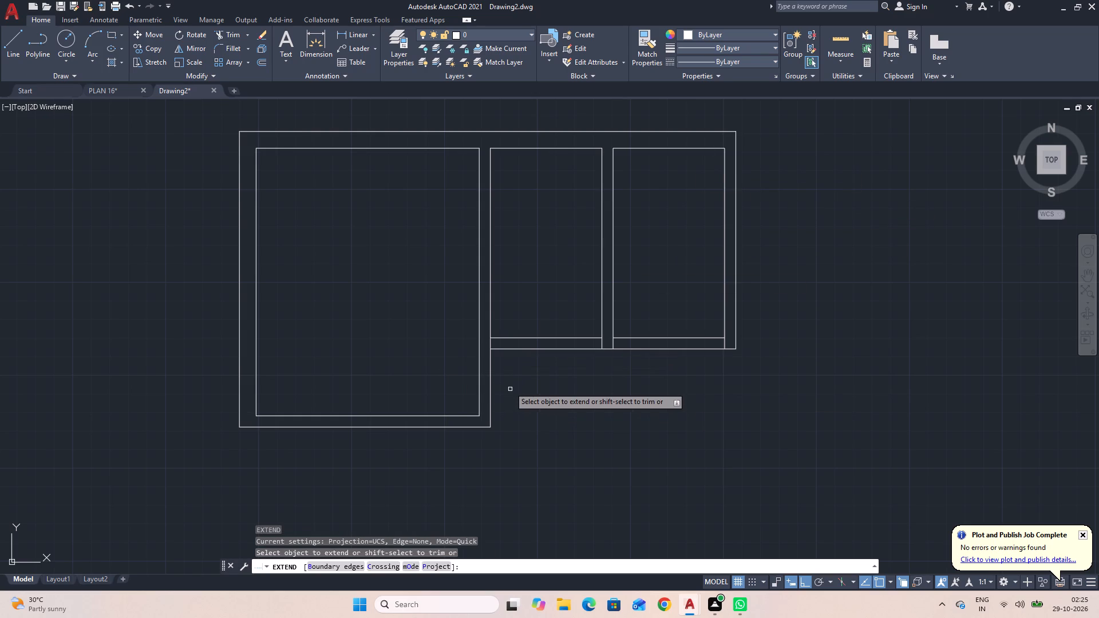
left_click(503, 348)
key("Escape")
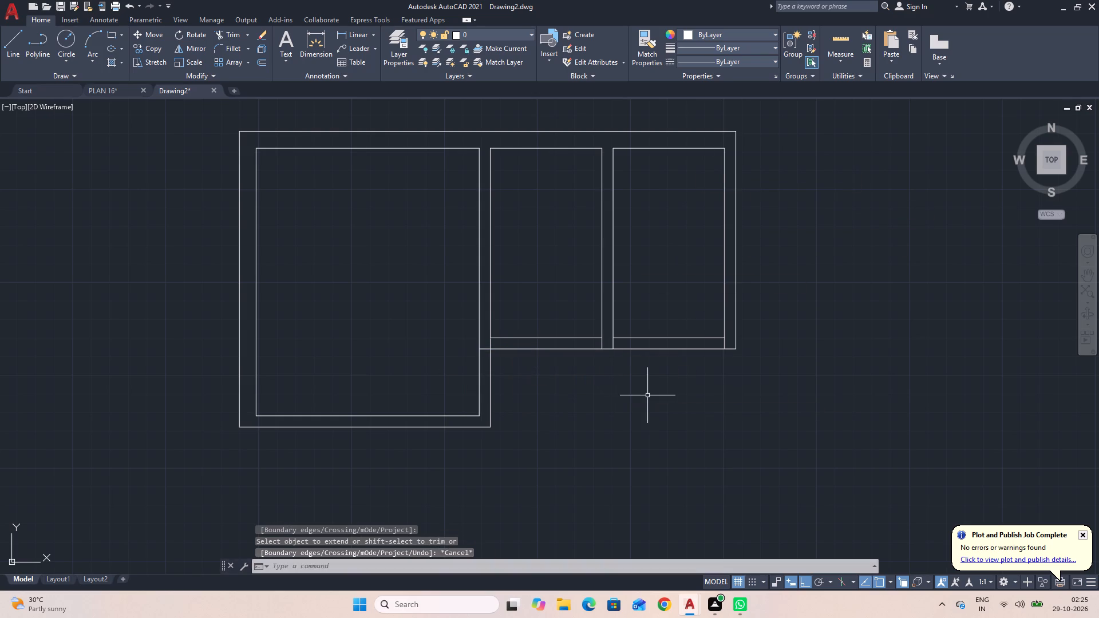
key("space")
left_click(446, 415)
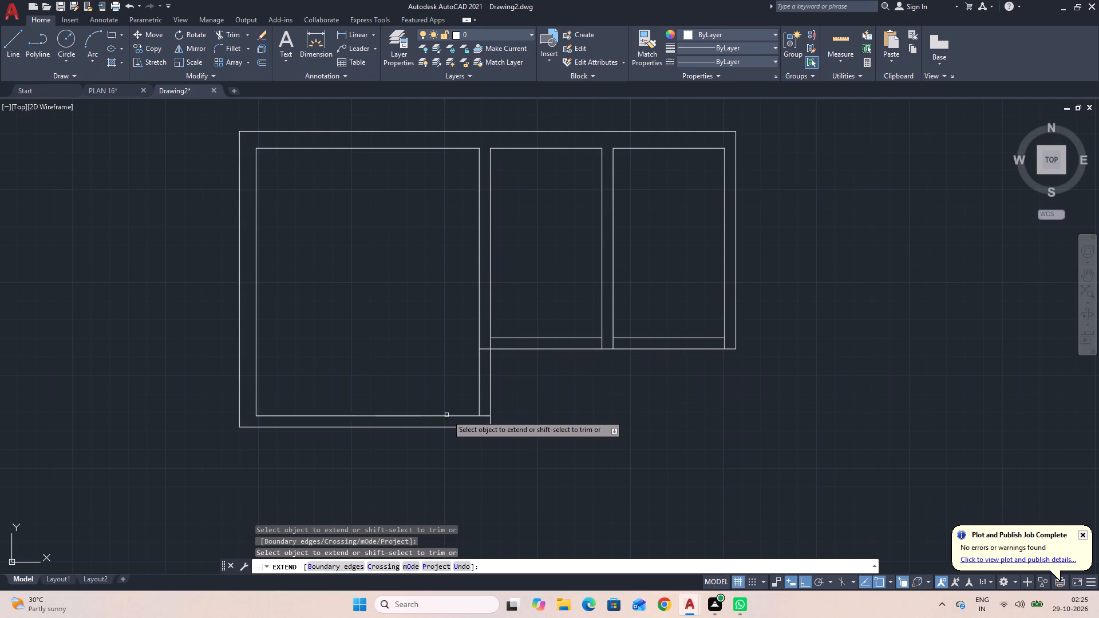
key("Escape")
Trim both lines of the large room's right wall between the narrow spaces' bottom wall and the room's inner bottom line.
type("TR")
key("space")
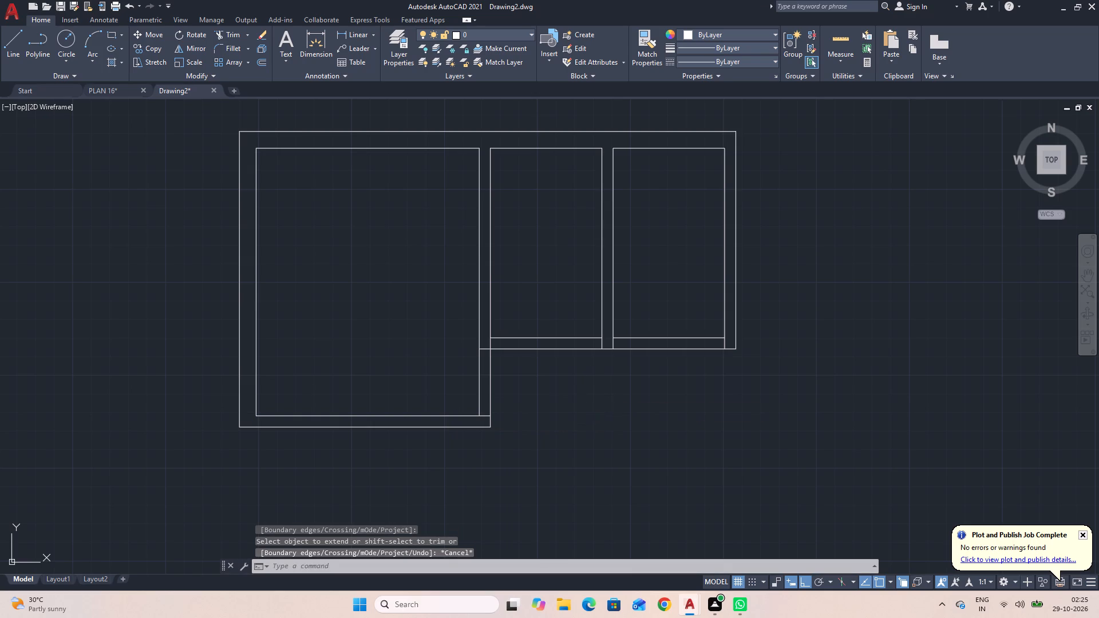
left_click(523, 393)
left_click(424, 379)
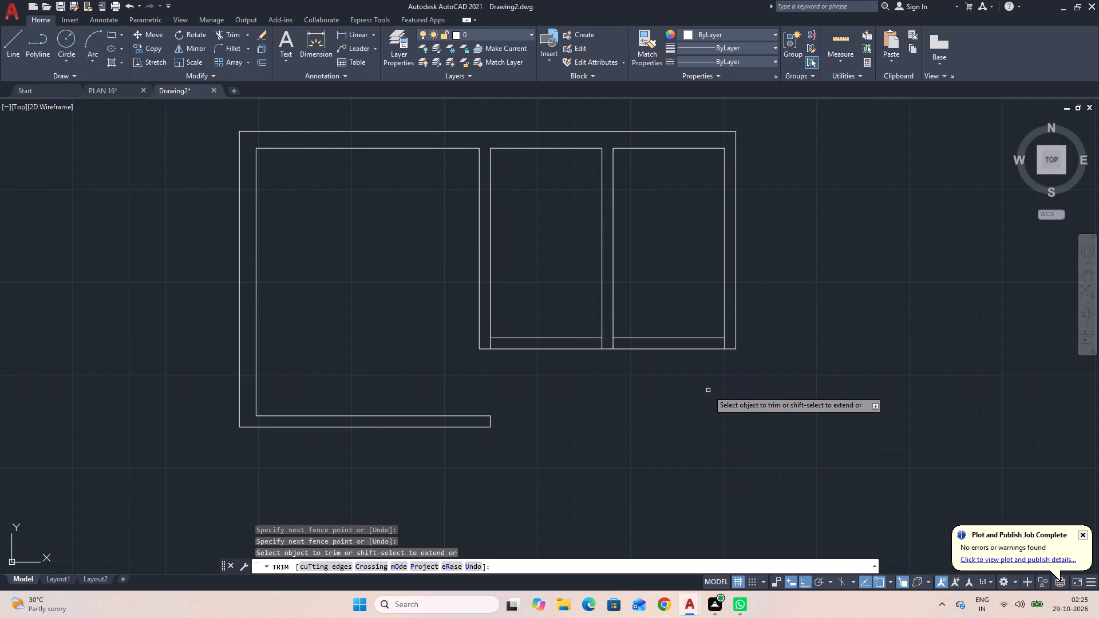
middle_click_drag(693, 390, 658, 387)
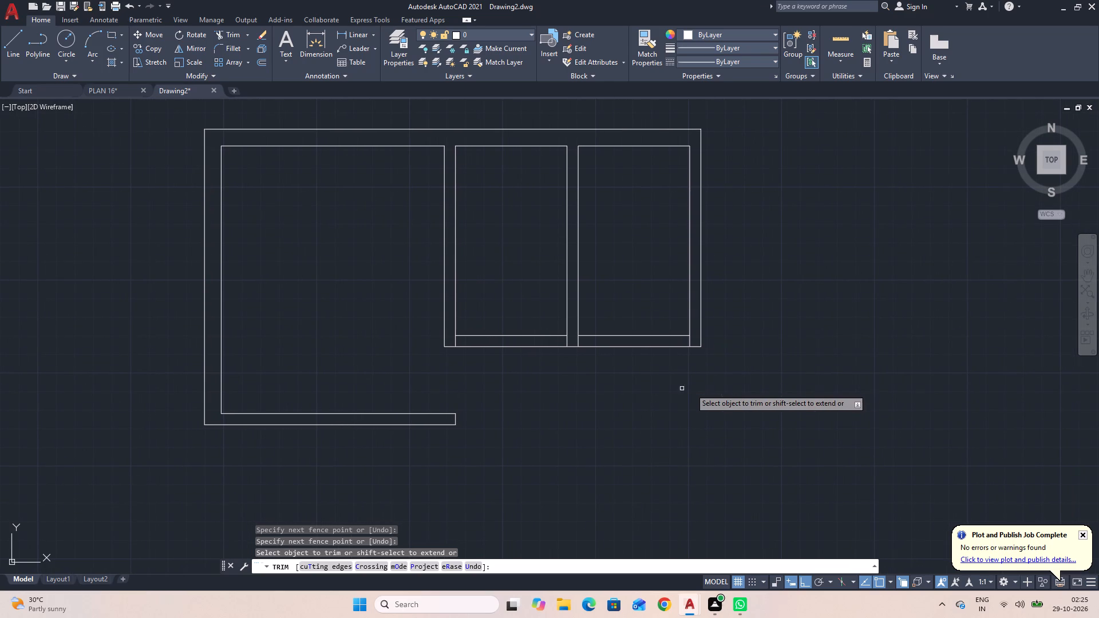
key("space")
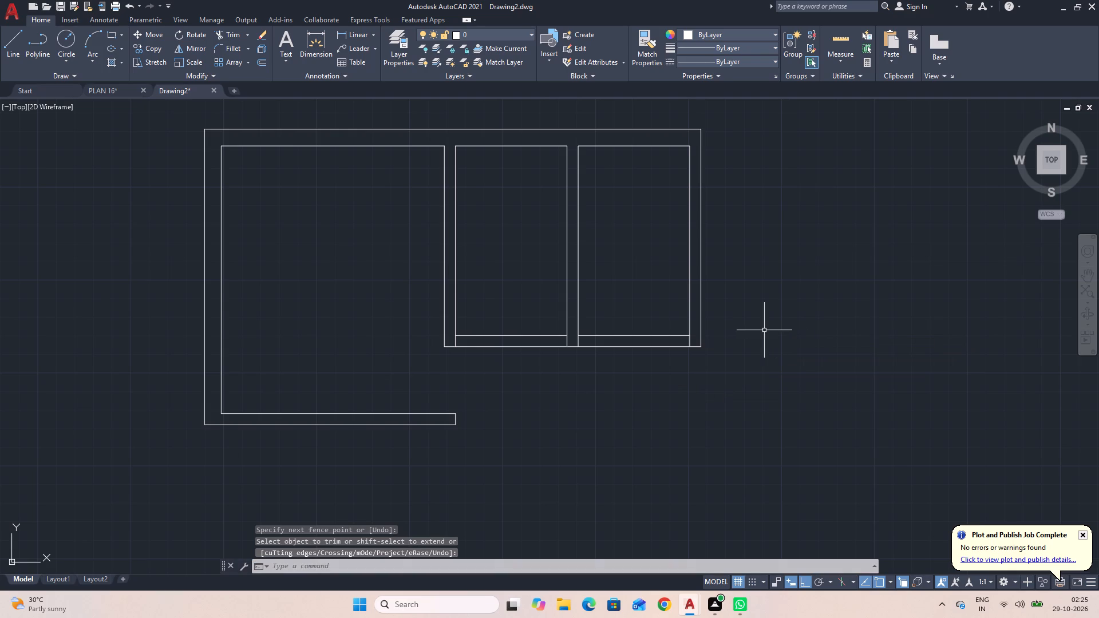
Offset the outermost right wall line 10'6" to the right to mark the width of a new room.
key("o")
key("space")
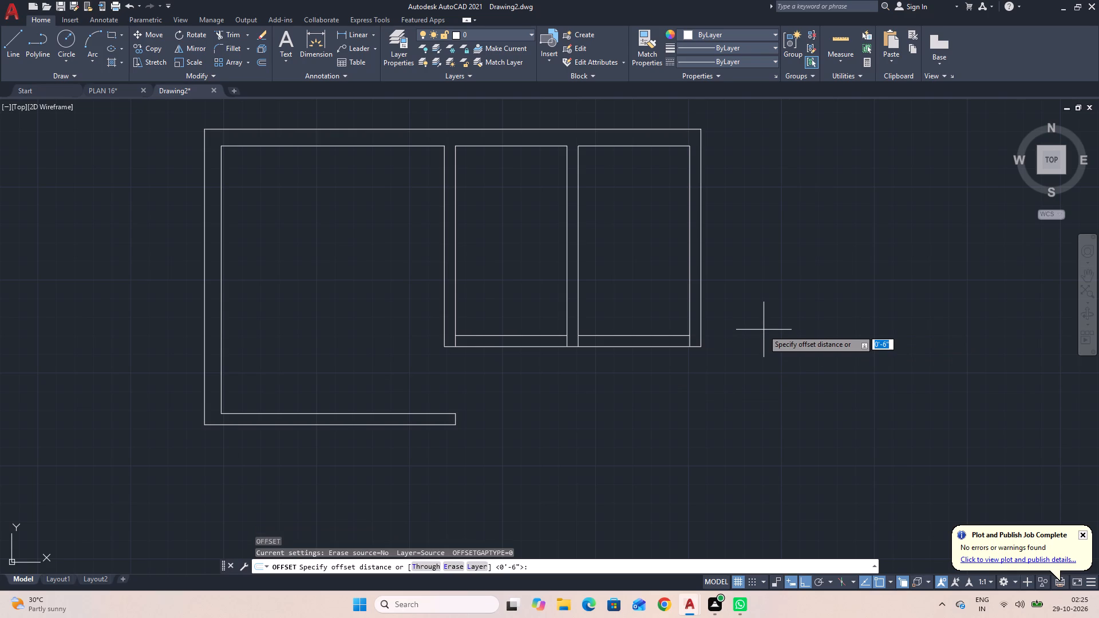
type("10'")
key("6")
key("Return")
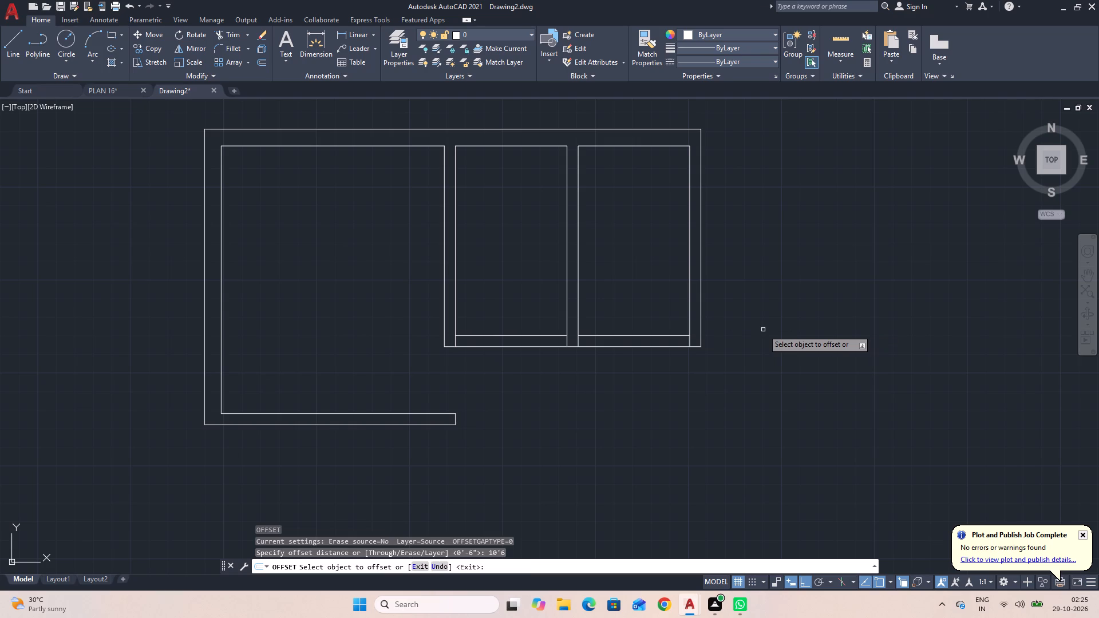
left_click(703, 278)
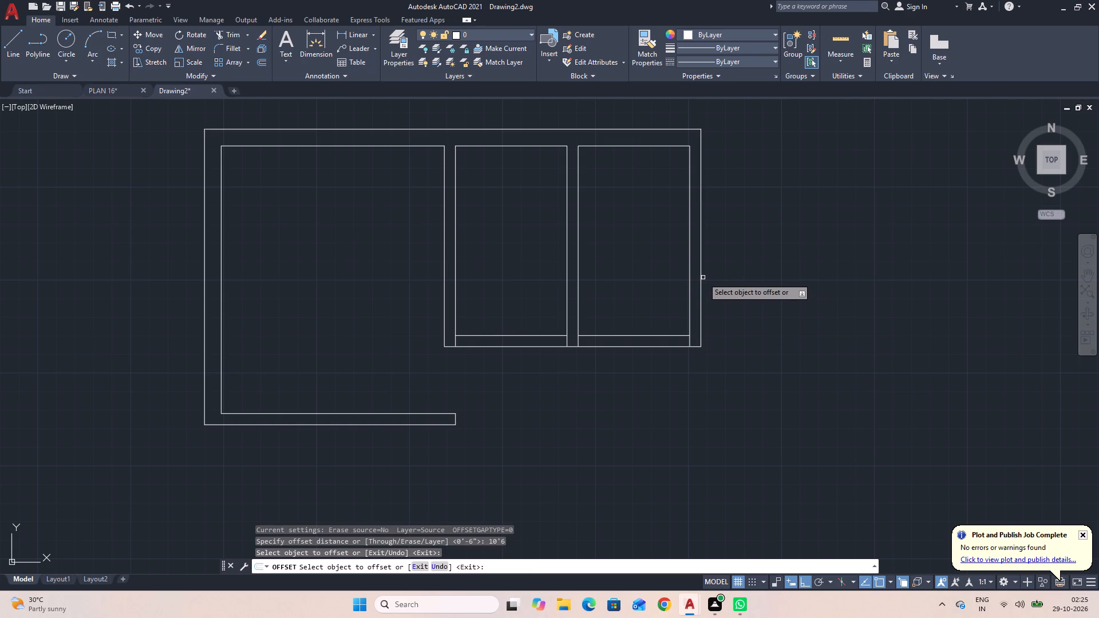
left_click(701, 278)
left_click(883, 286)
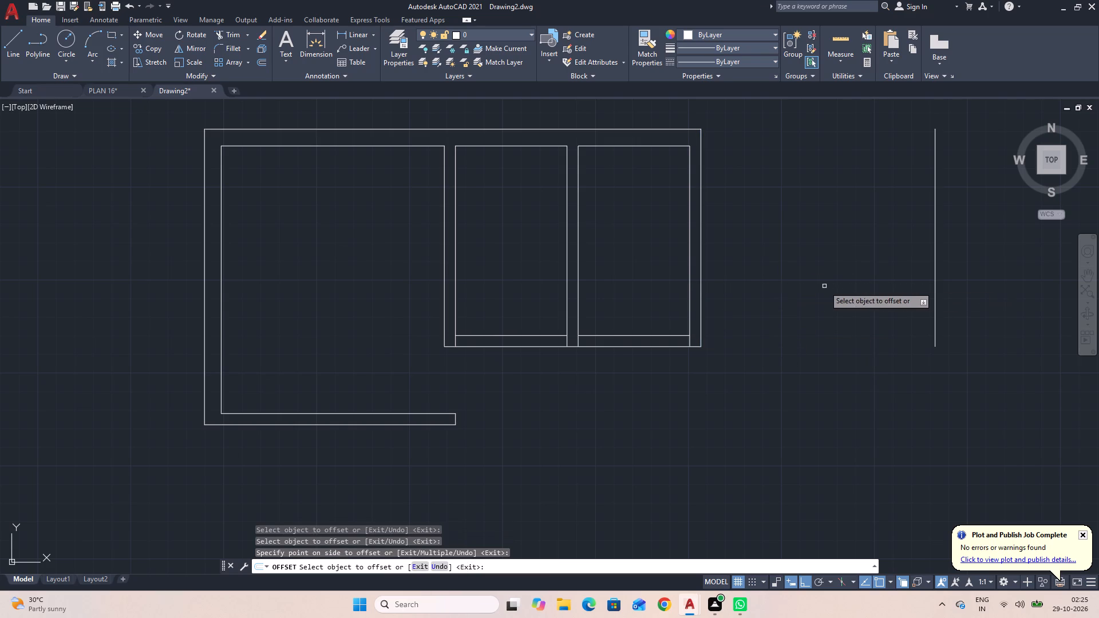
key("space")
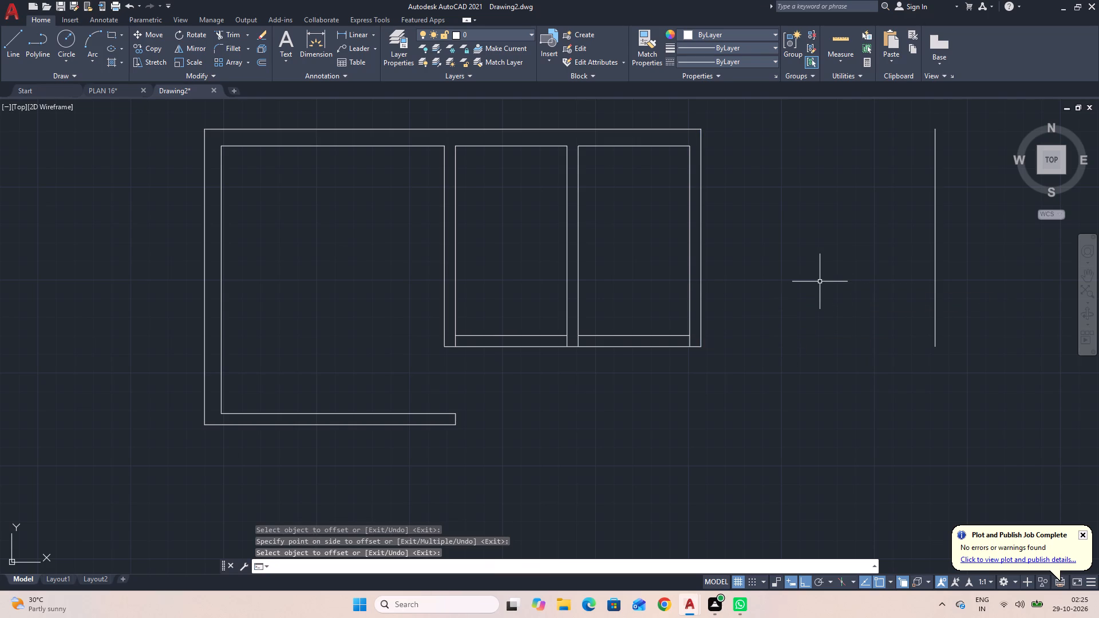
Offset the new room's right boundary line 9" outward for the wall thickness.
key("space")
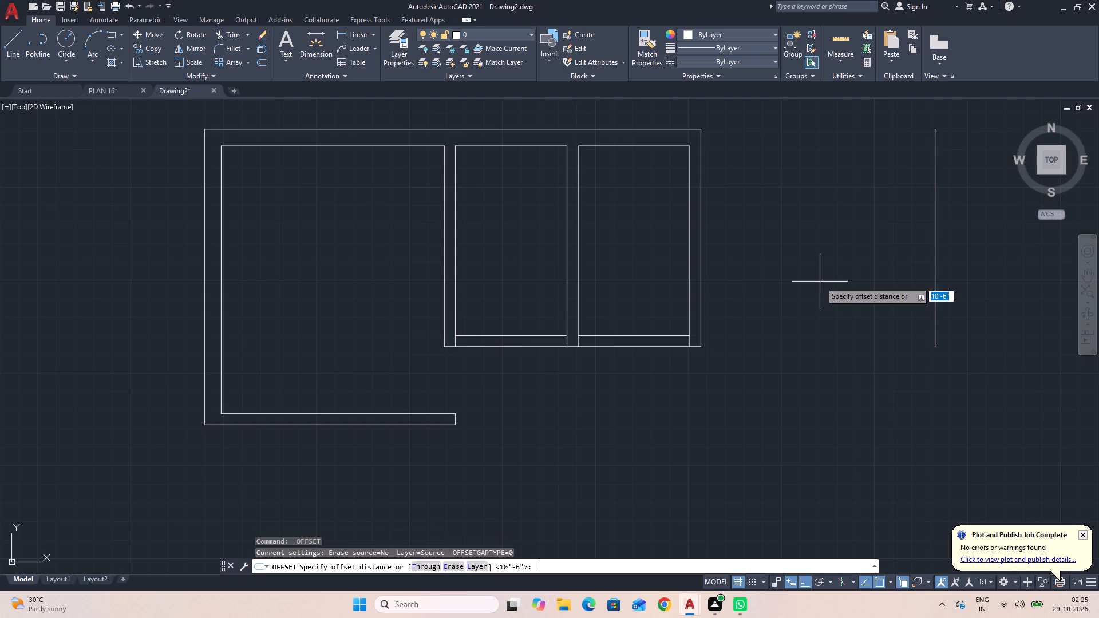
key("9")
key("Return")
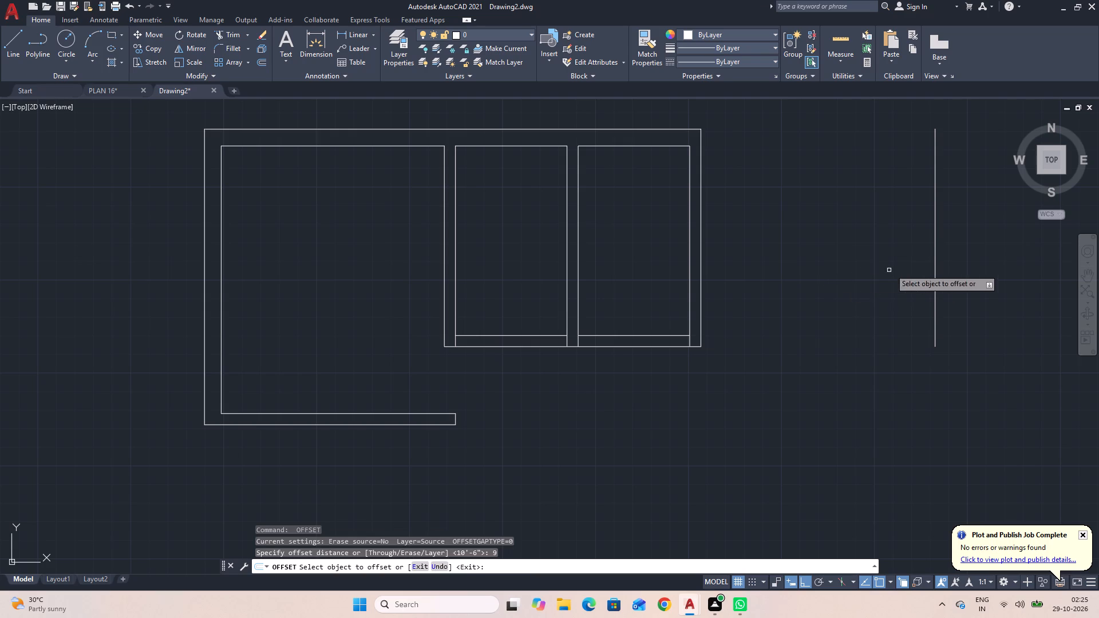
left_click(935, 257)
left_click(978, 263)
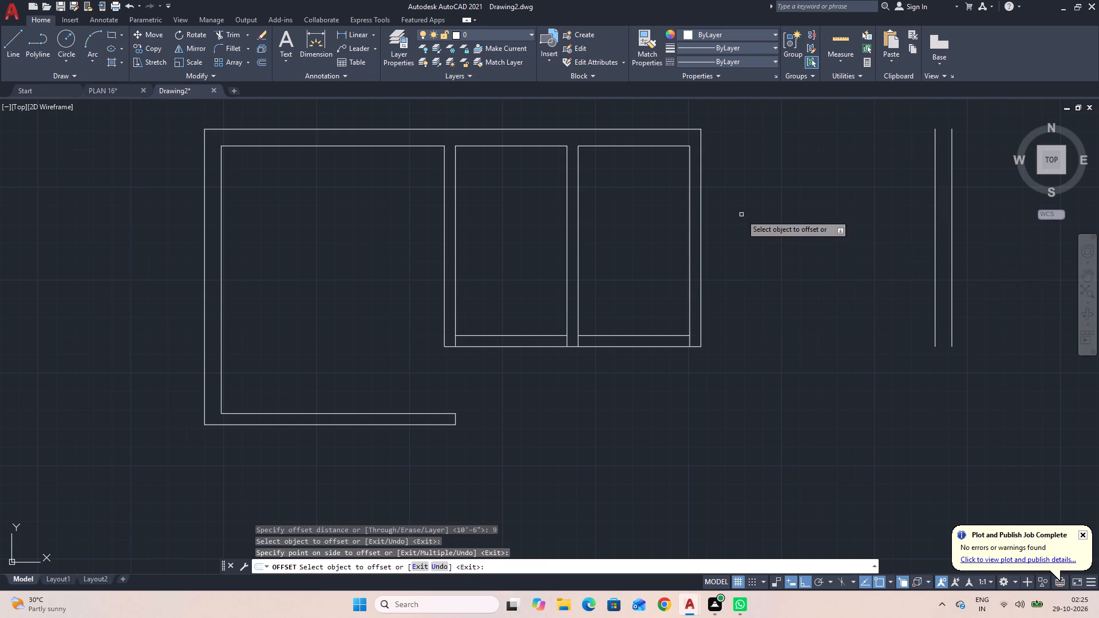
middle_click_drag(762, 224, 687, 289)
key("space")
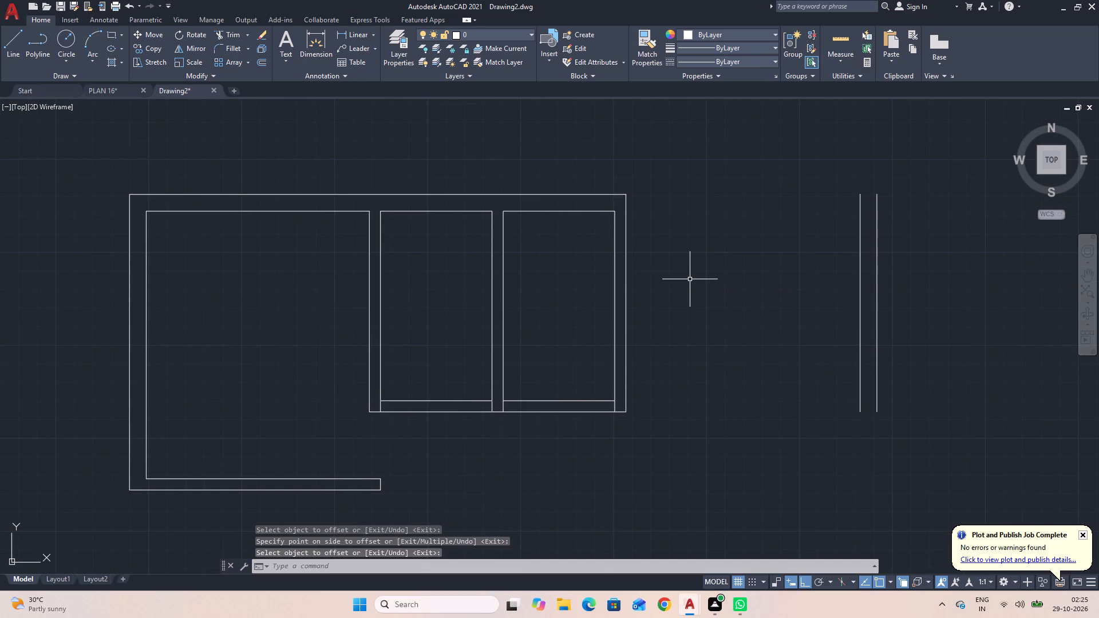
Join the inner and outer top wall lines to the new right wall's matching lines using Fillet with zero radius.
key("f")
key("space")
left_click(595, 210)
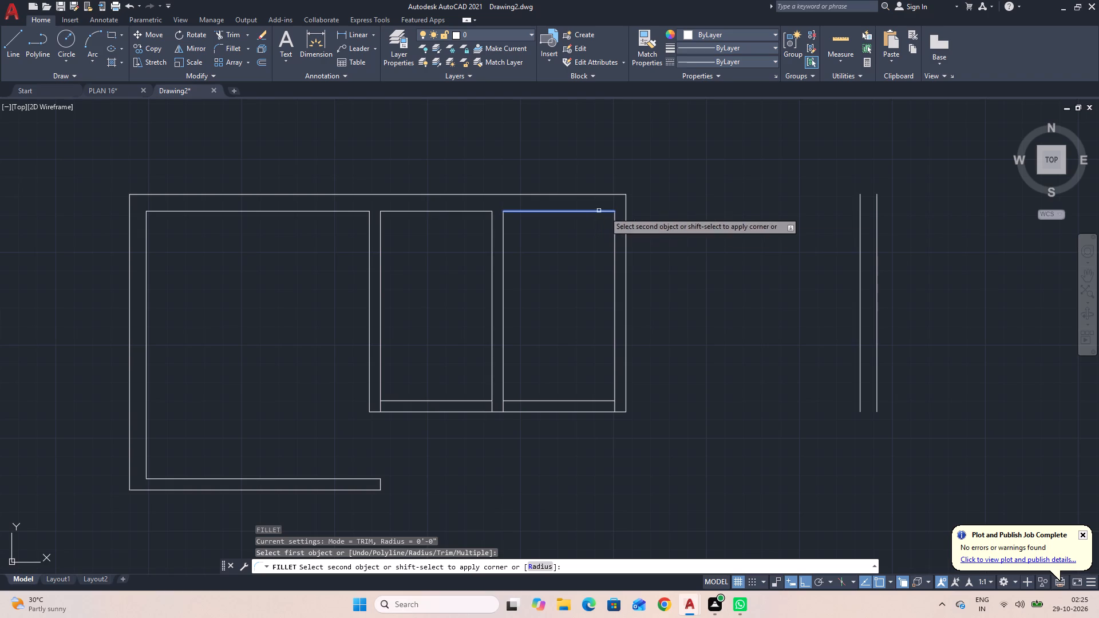
left_click(860, 229)
key("space")
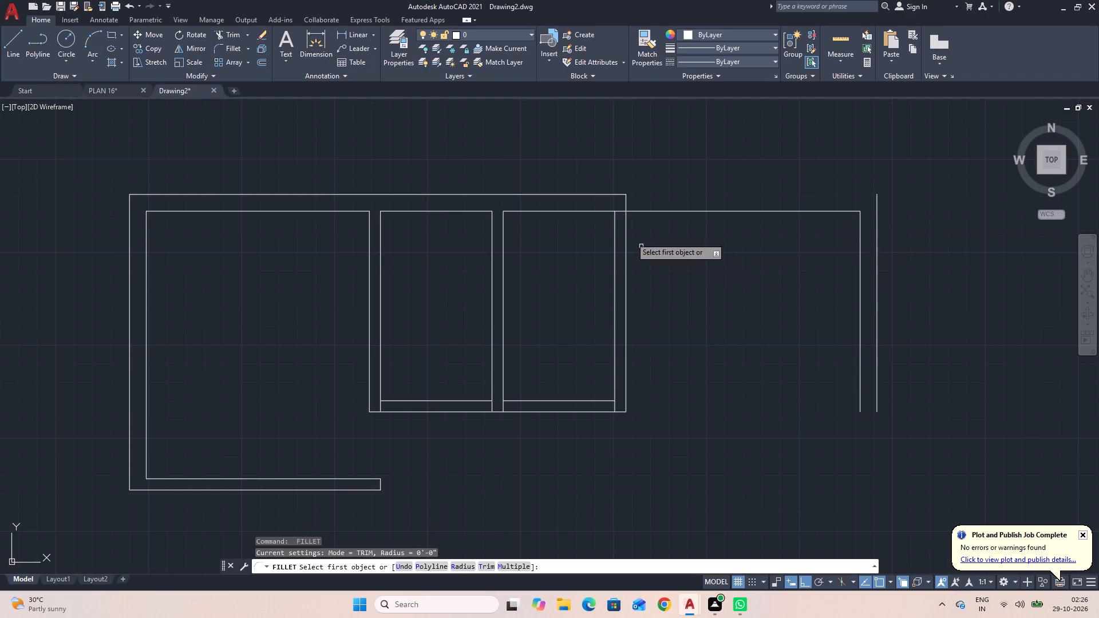
left_click(604, 195)
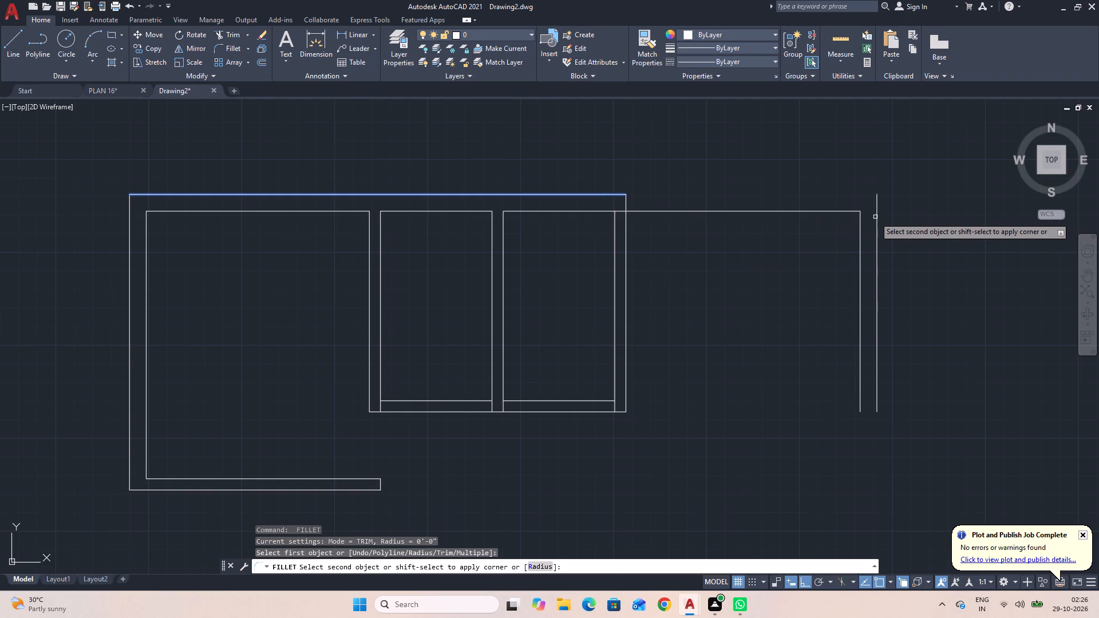
left_click(878, 213)
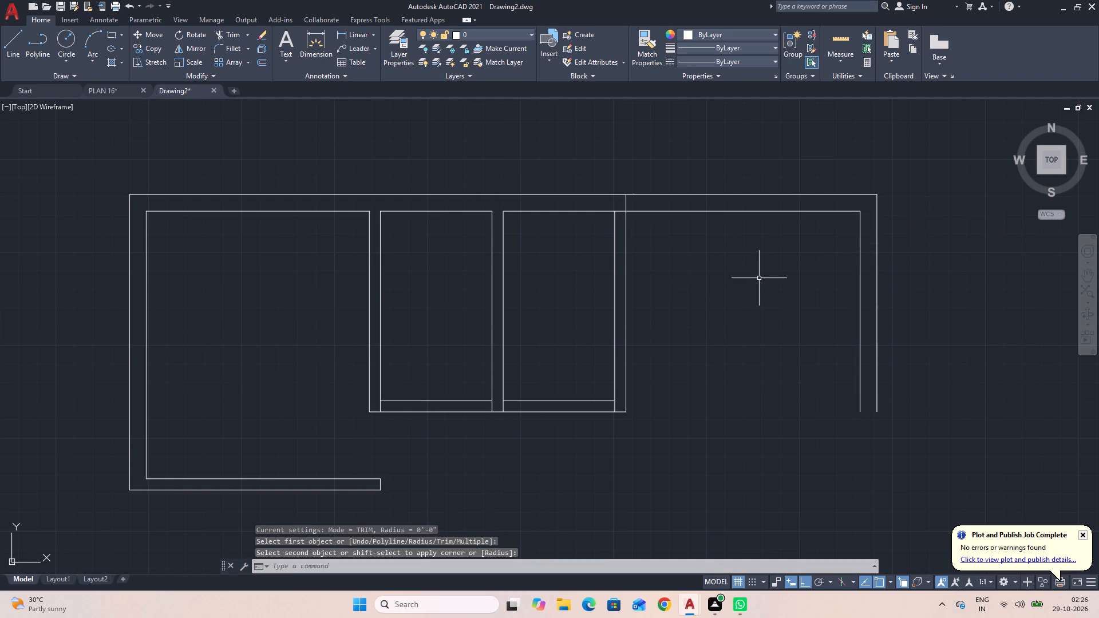
key("Escape")
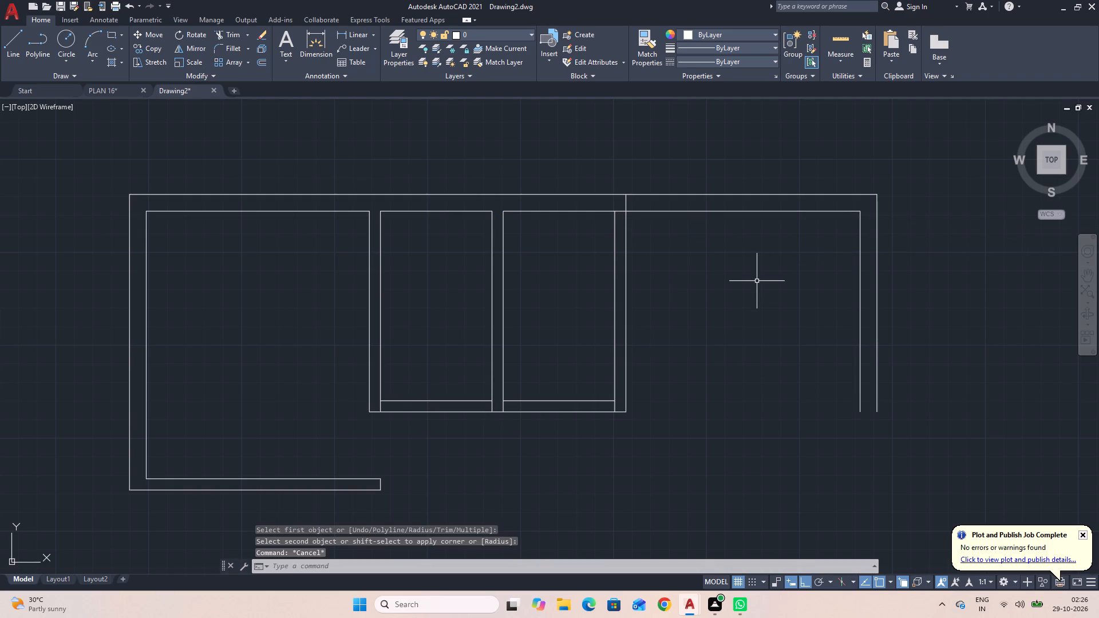
Trim the leftover segments where the second narrow space's right wall meets the top wall to open the junction.
type("TR")
key("space")
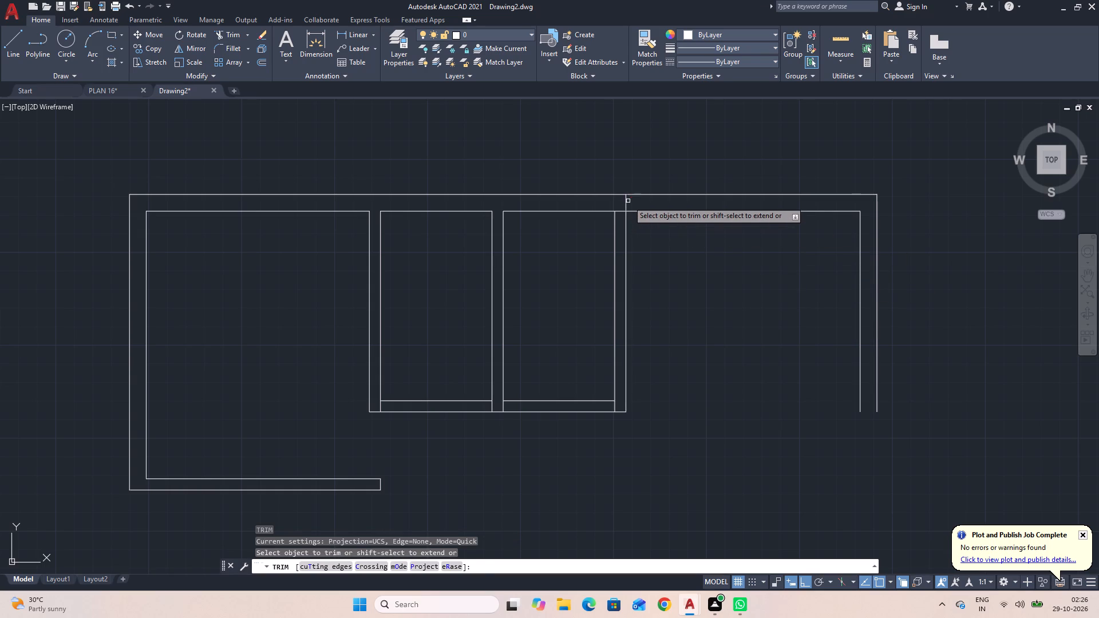
left_click(626, 201)
left_click(622, 213)
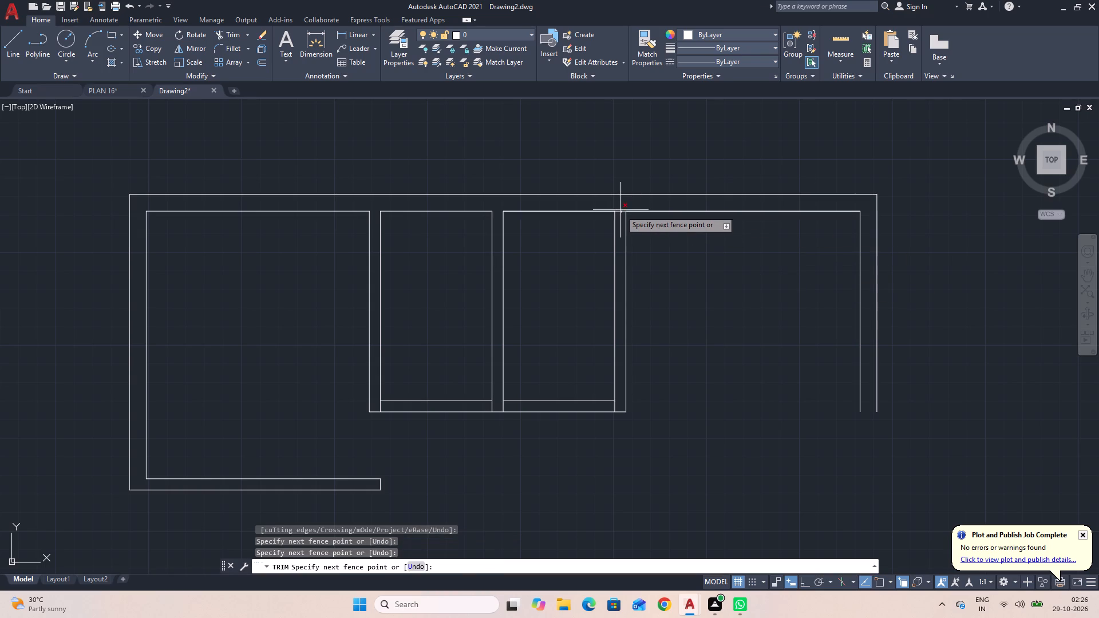
left_click(620, 210)
key("Escape")
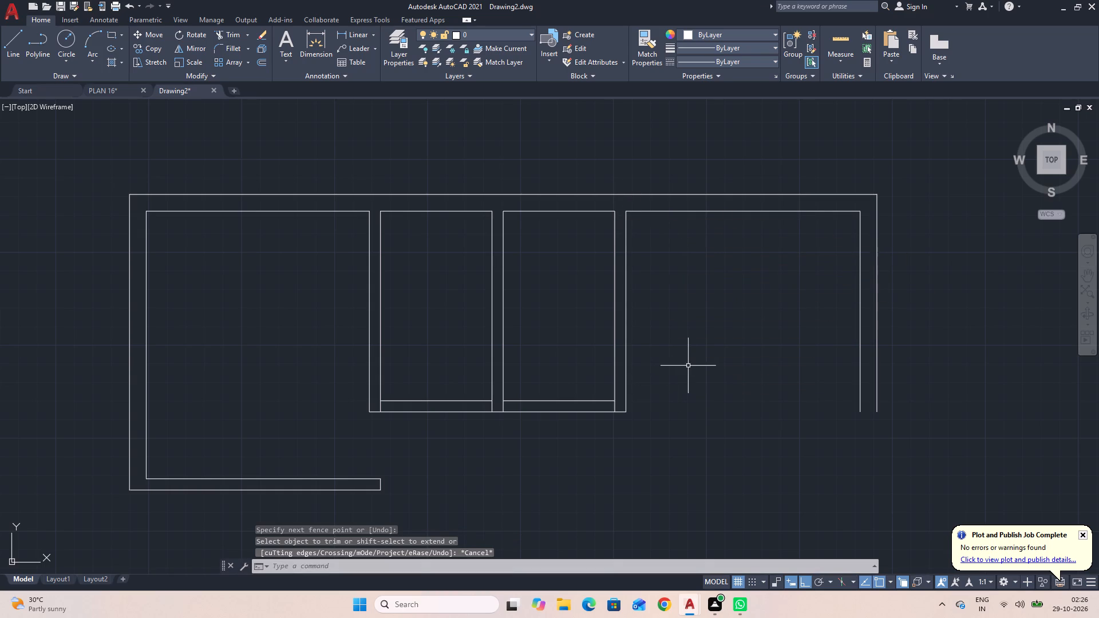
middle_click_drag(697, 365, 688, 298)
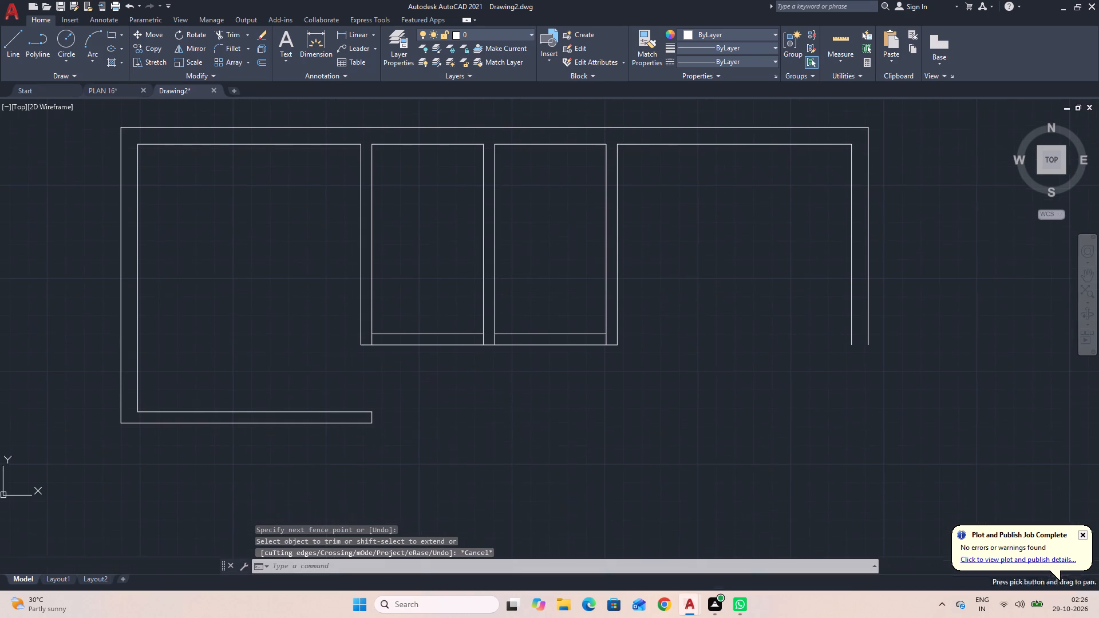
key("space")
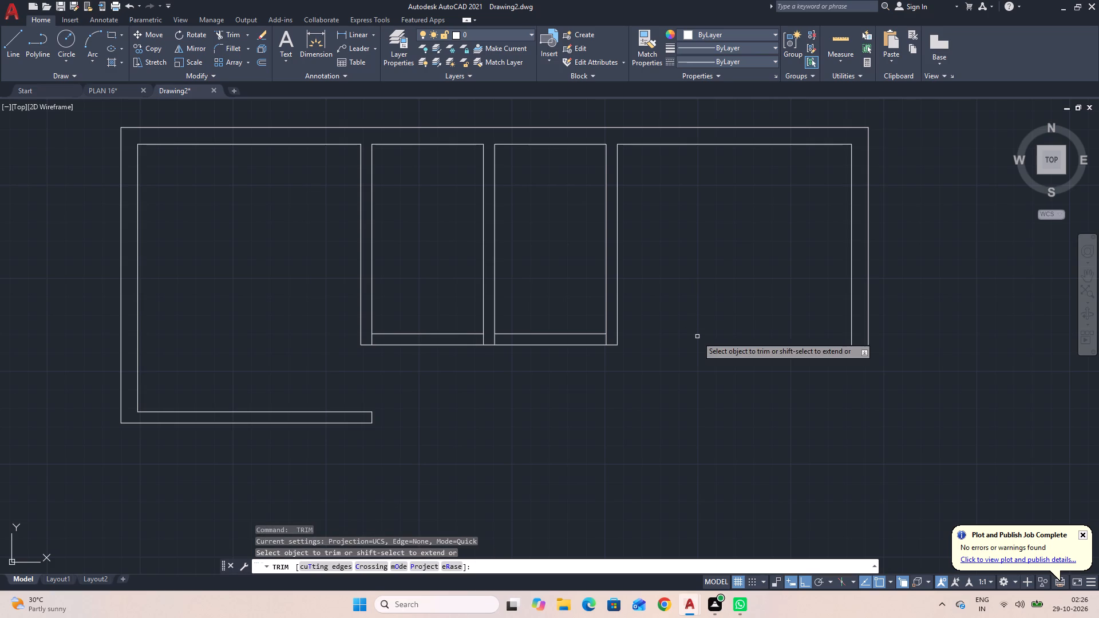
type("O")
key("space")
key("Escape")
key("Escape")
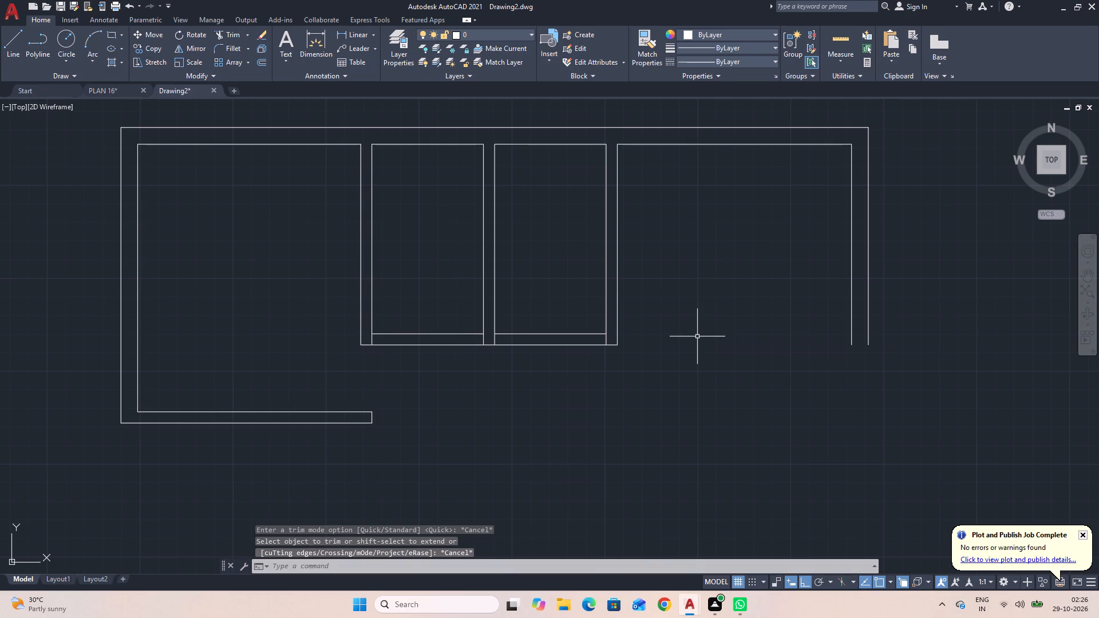
Offset the inner top wall line of the 10'6"-wide room 12' downward to mark the room's depth.
type("O")
key("space")
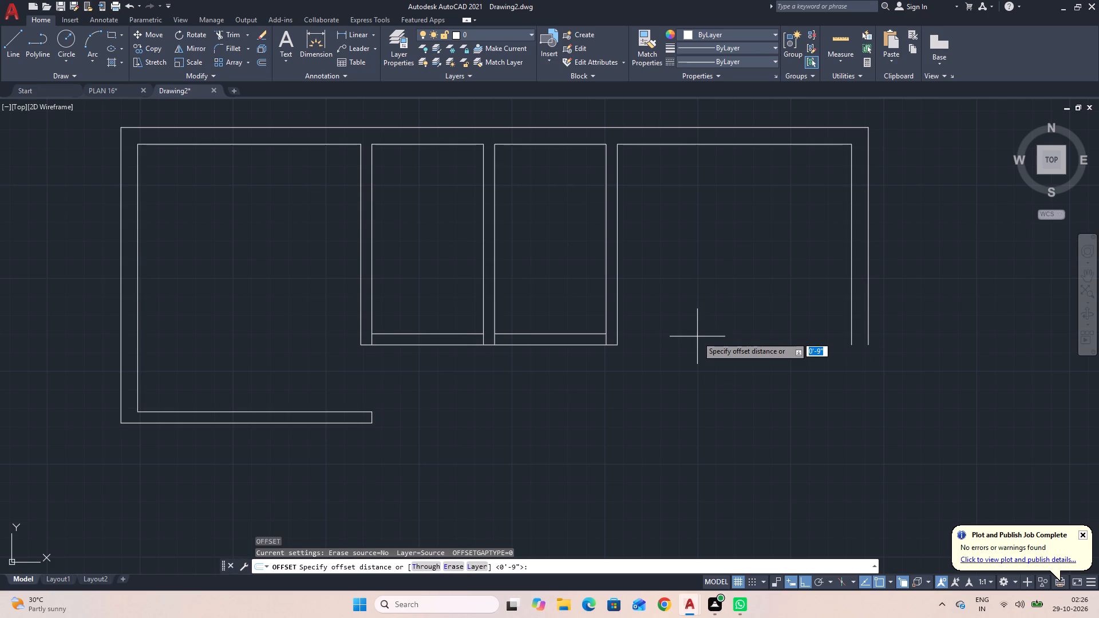
type("12'")
key("Return")
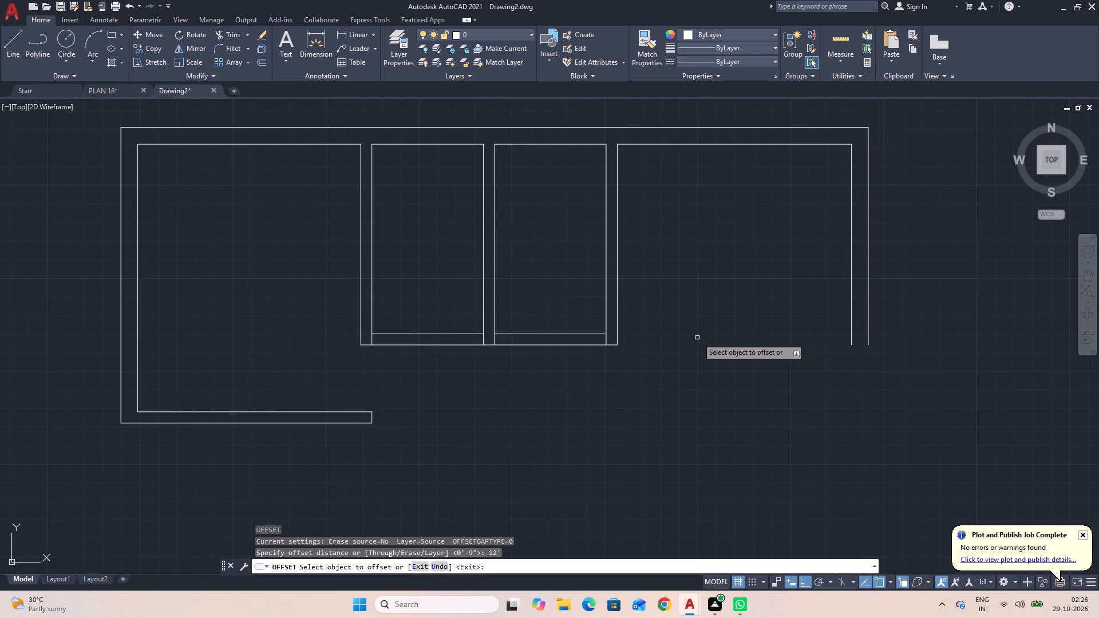
left_click(740, 144)
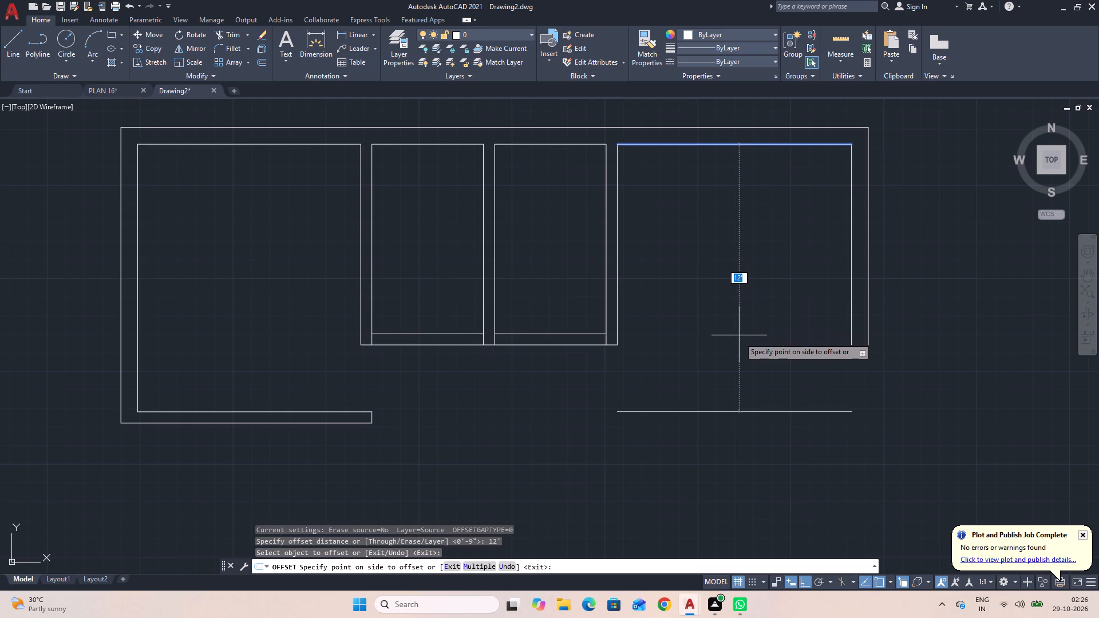
left_click(739, 369)
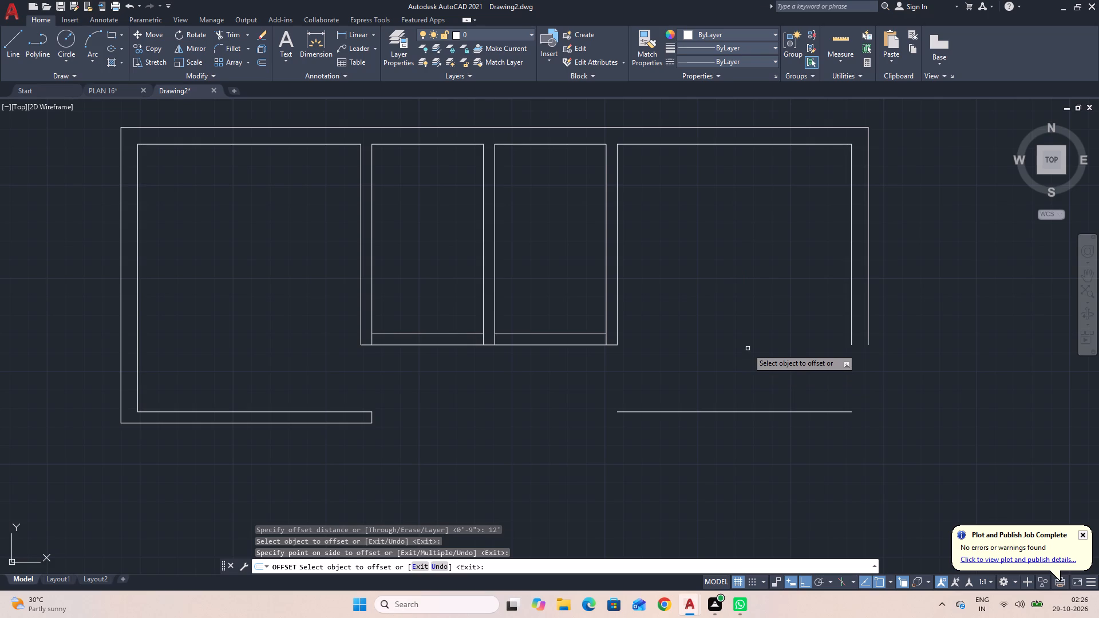
key("space")
Offset the 10'6"-wide room's new bottom line 6" outward for the wall thickness.
key("space")
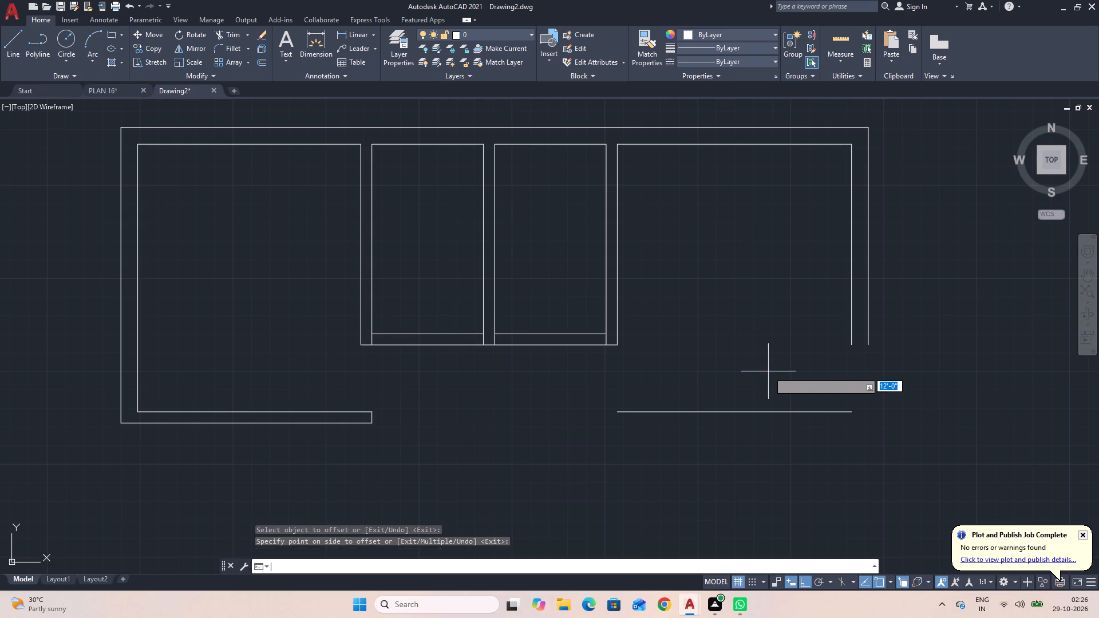
key("6")
key("Return")
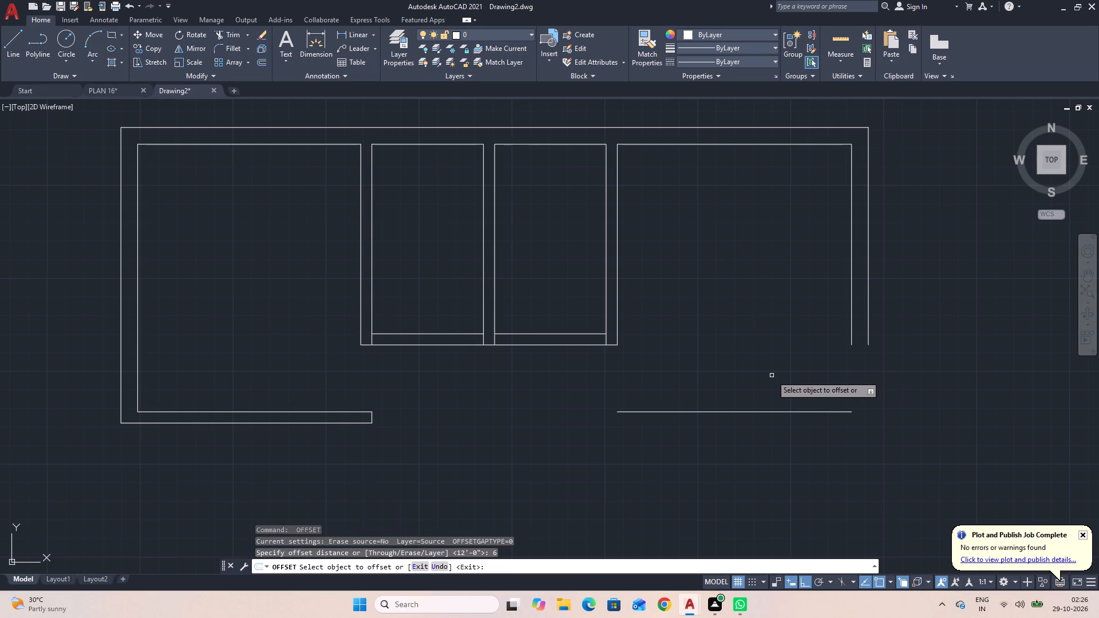
left_click(746, 411)
left_click(744, 451)
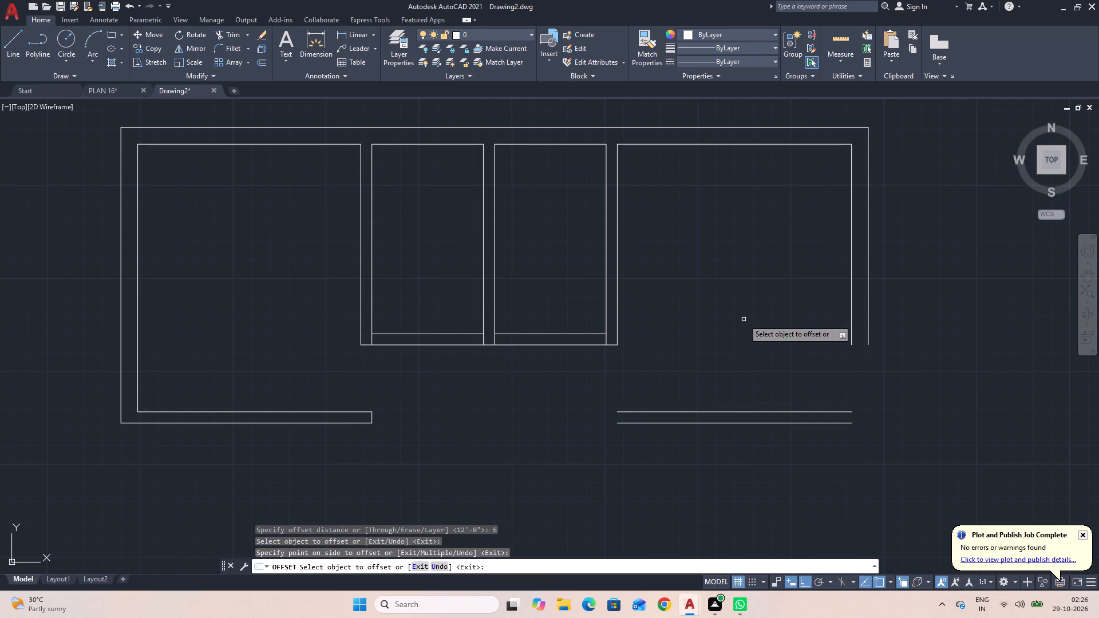
key("space")
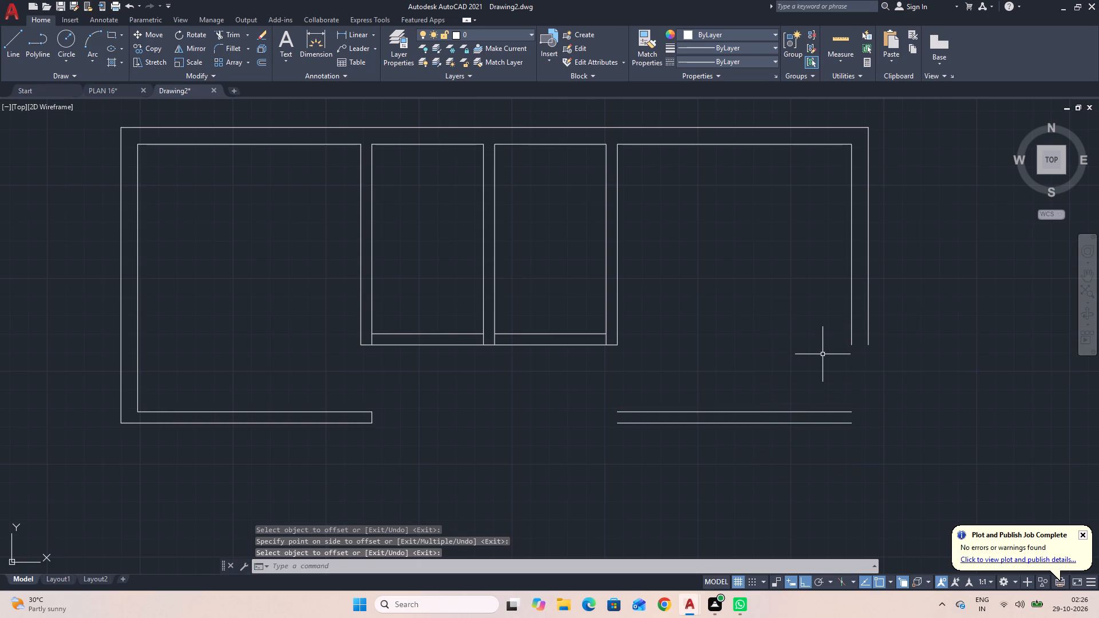
Join the right wall's inner and outer lines to the matching bottom wall lines using Fillet with zero radius.
type("F")
key("space")
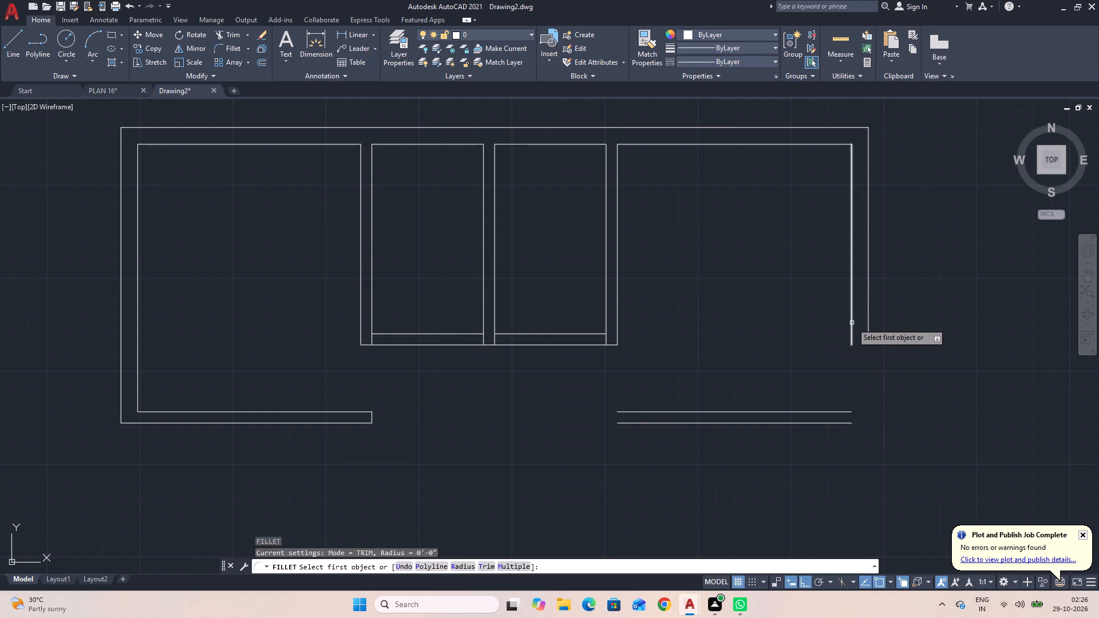
left_click(852, 323)
left_click(822, 411)
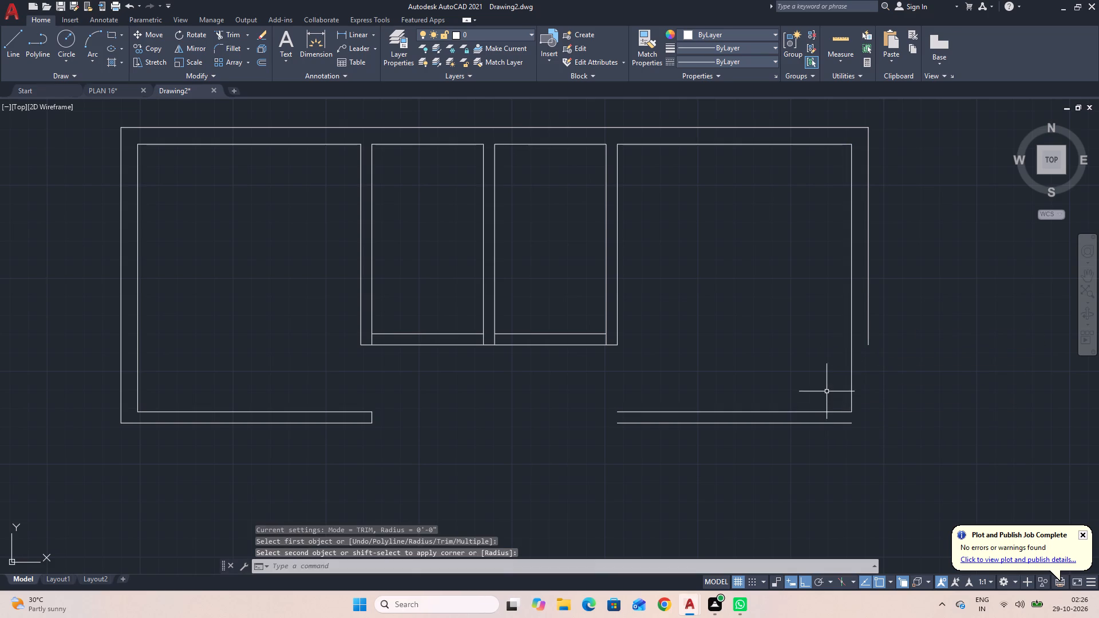
key("space")
left_click(835, 423)
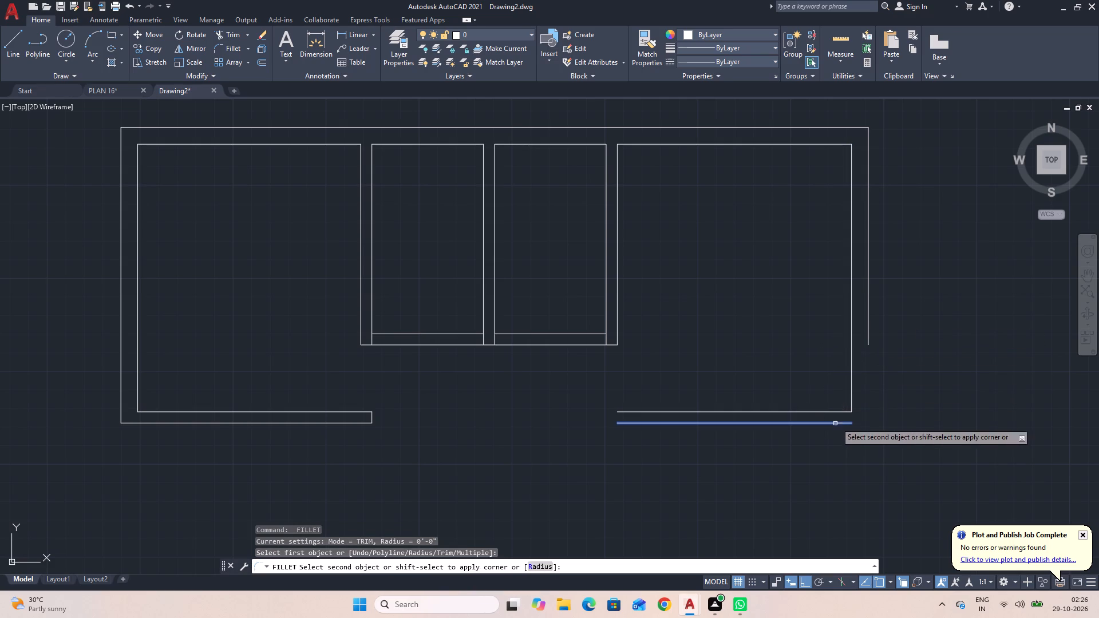
left_click(870, 336)
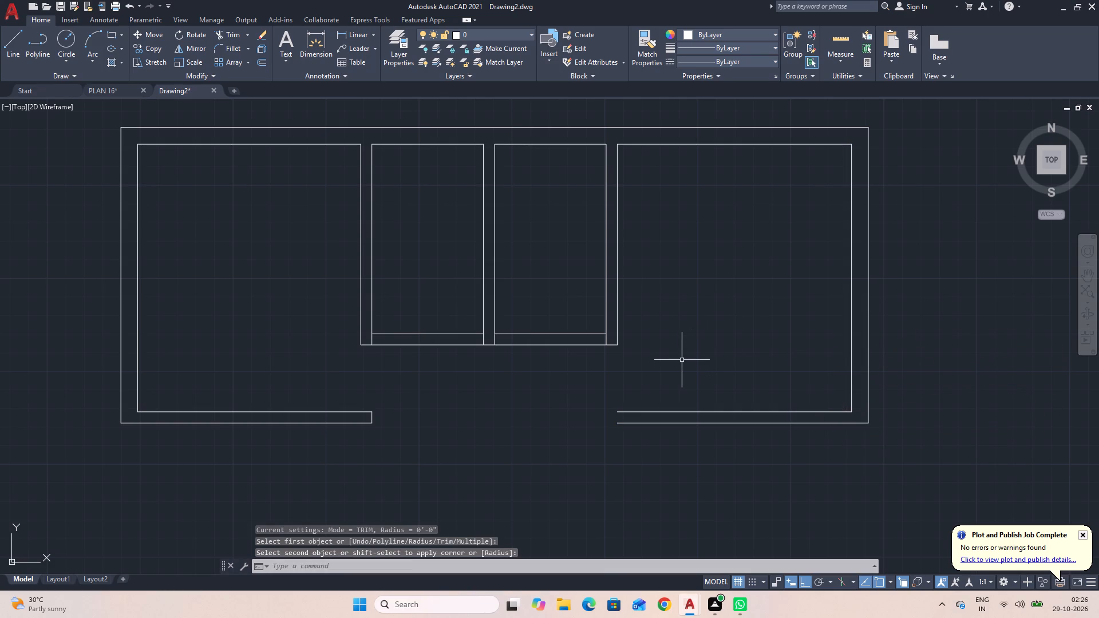
key("space")
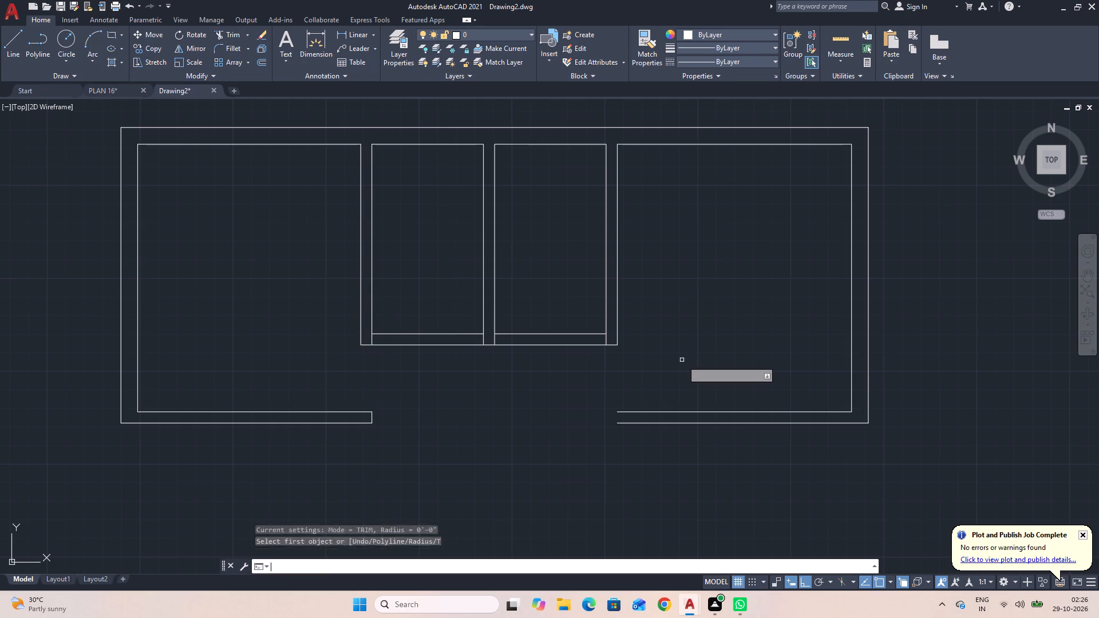
key("space")
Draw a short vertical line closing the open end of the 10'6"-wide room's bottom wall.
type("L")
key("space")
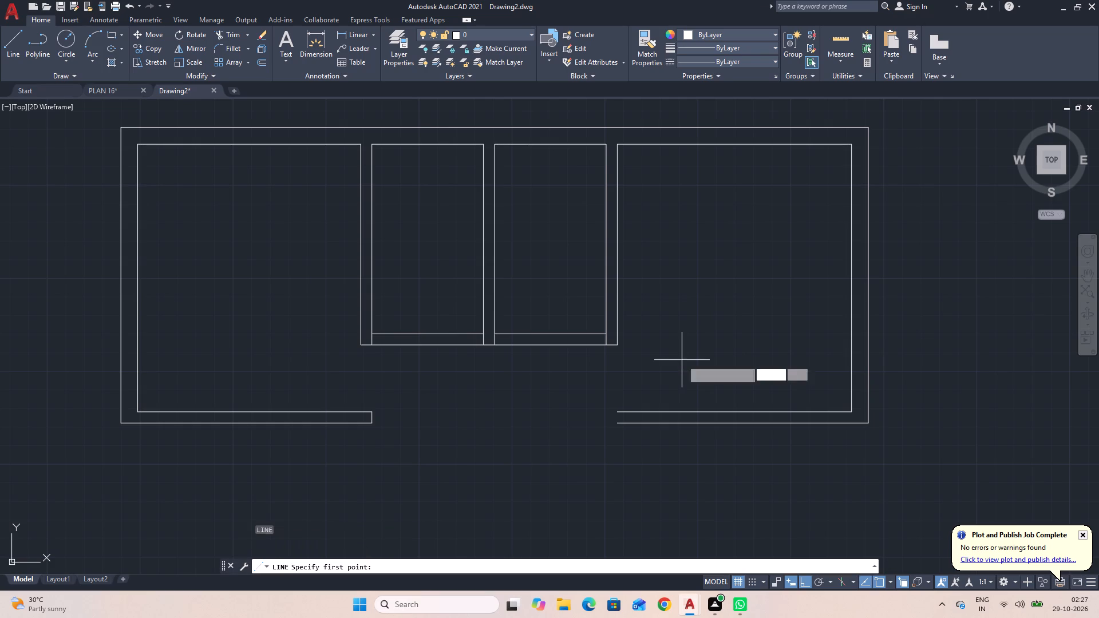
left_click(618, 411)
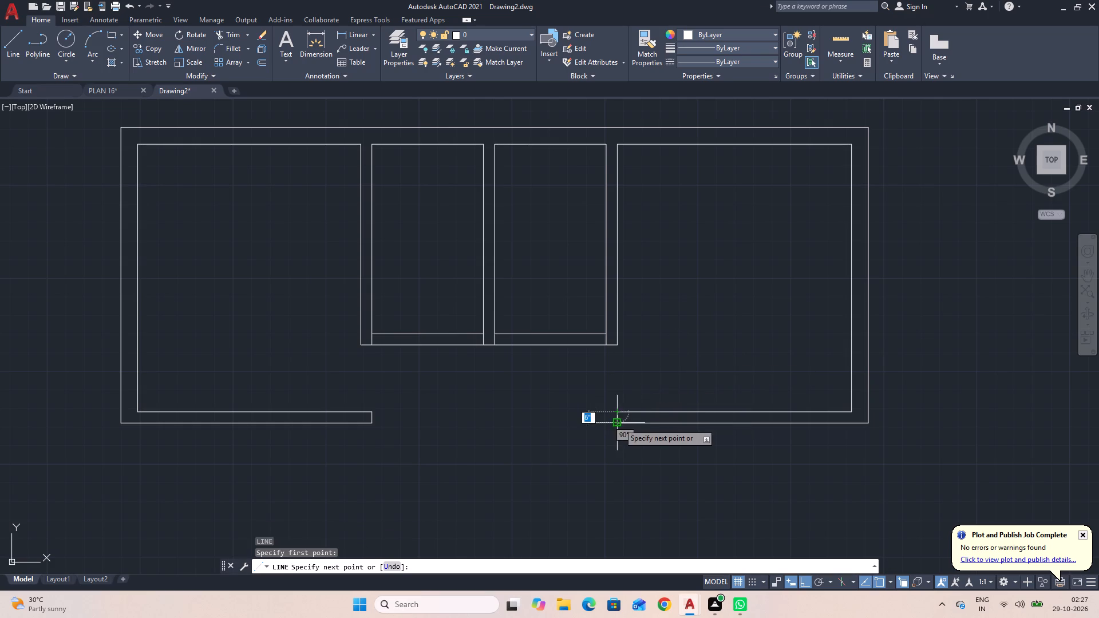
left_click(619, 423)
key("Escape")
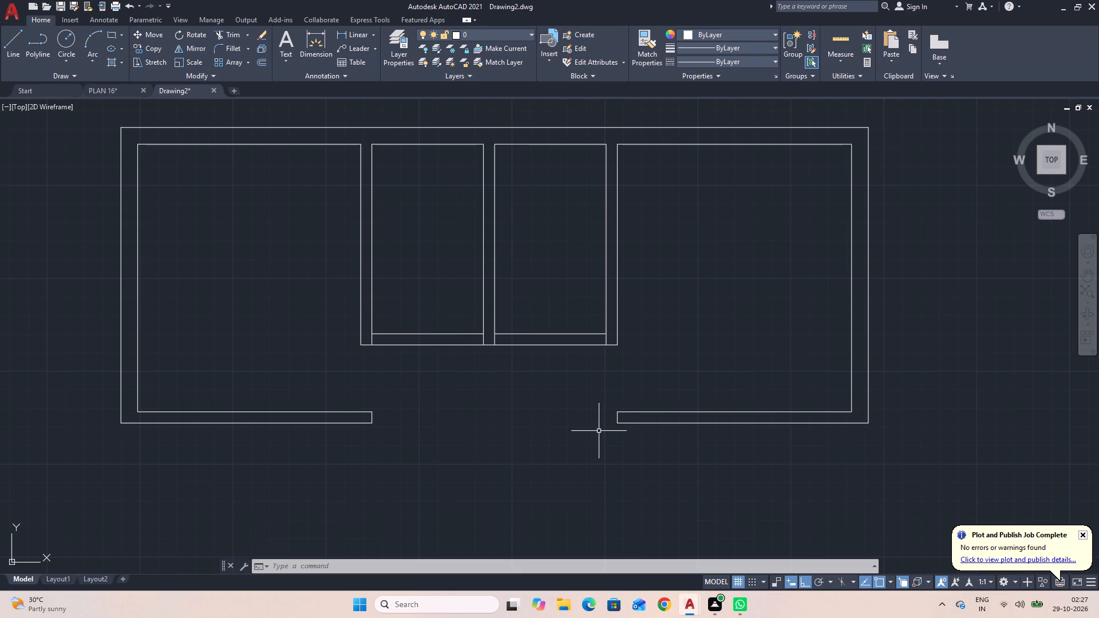
Draw vertical guide lines about 4' long from the midpoints of both narrow spaces' inner bottom lines down to the outer bottom wall level.
key("space")
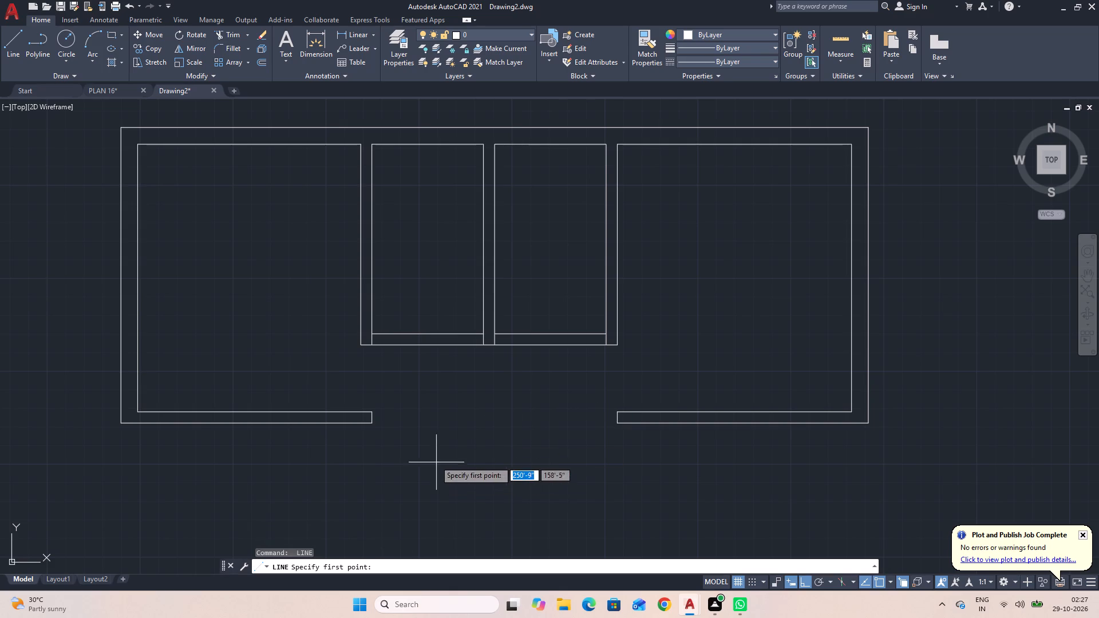
left_click(426, 337)
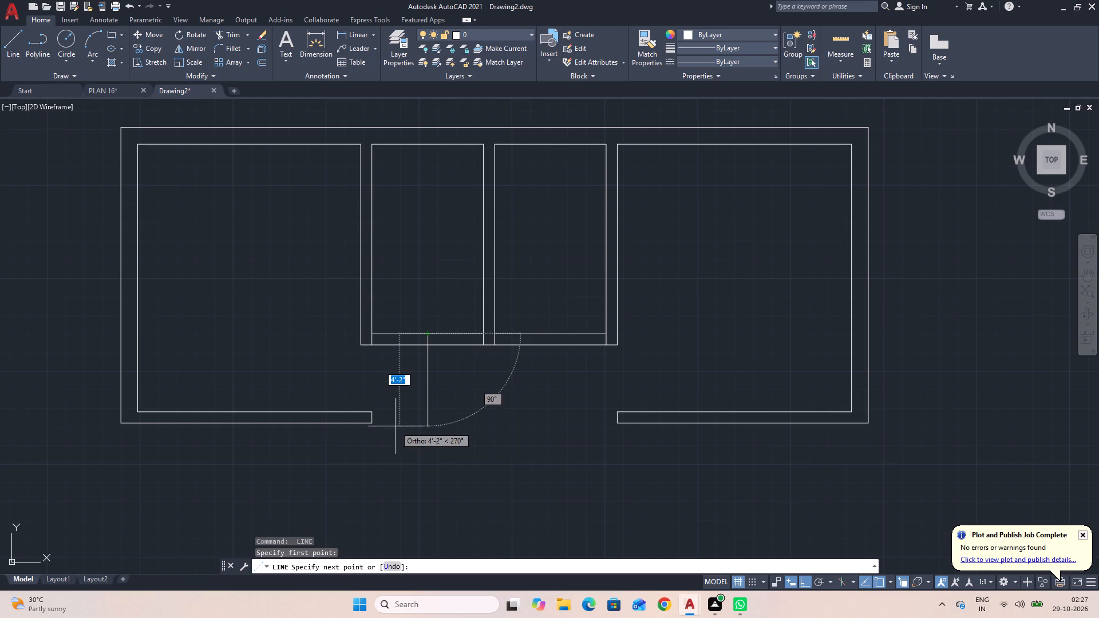
left_click(405, 422)
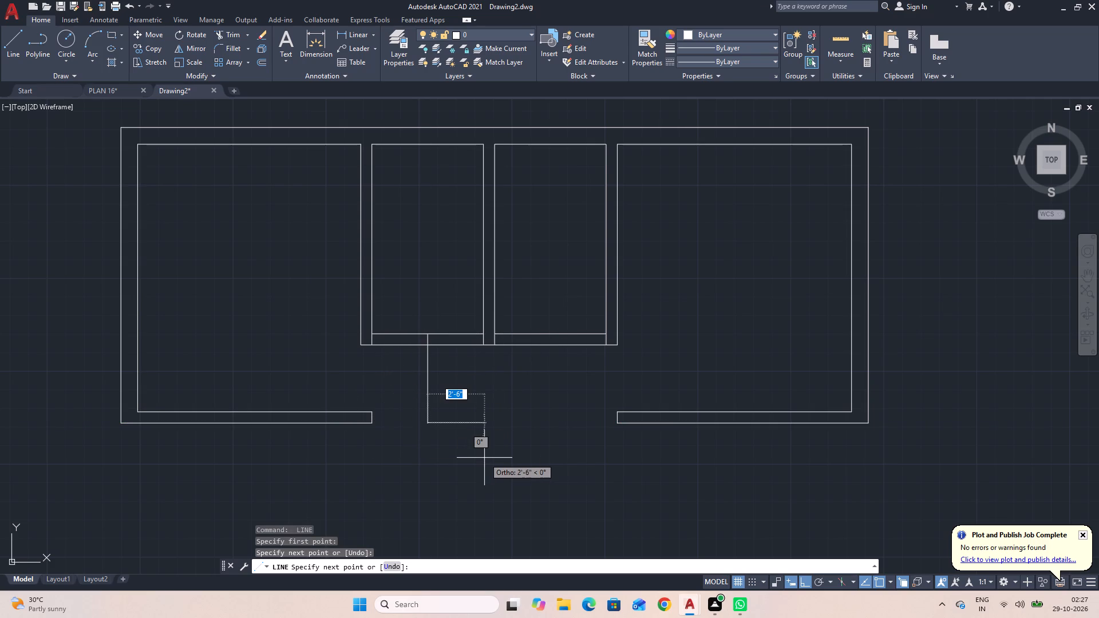
key("Escape")
key("space")
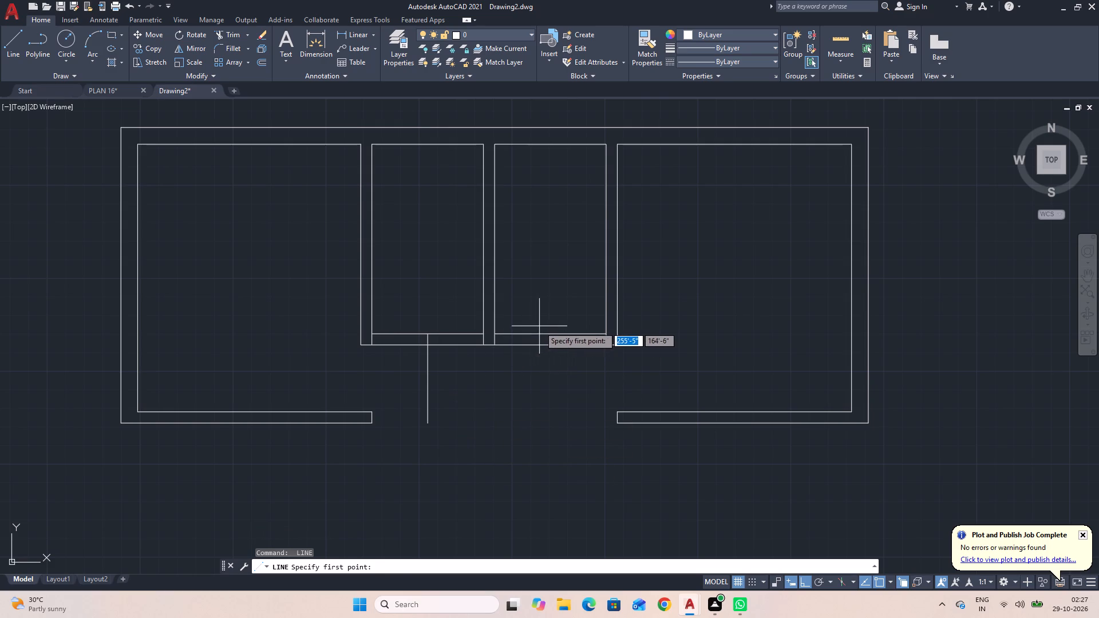
left_click(551, 332)
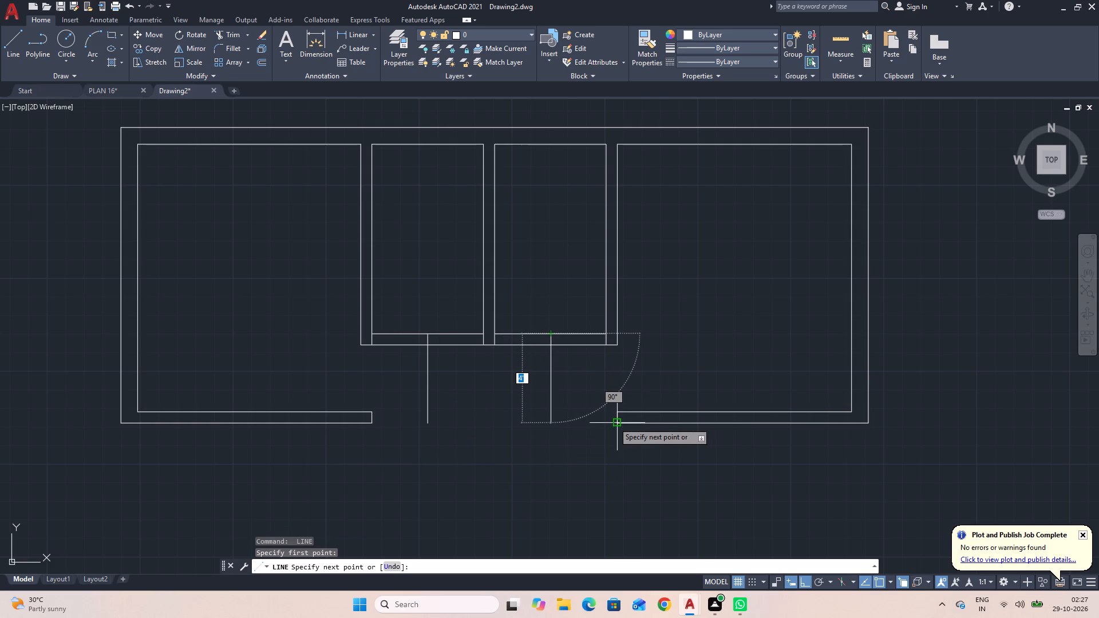
left_click(582, 423)
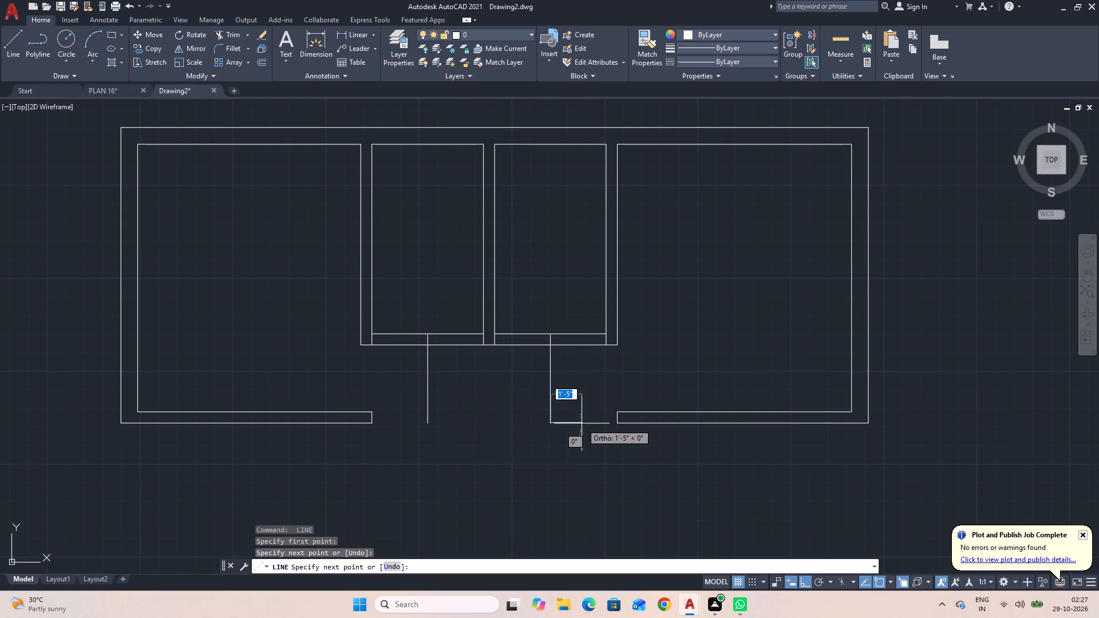
key("Escape")
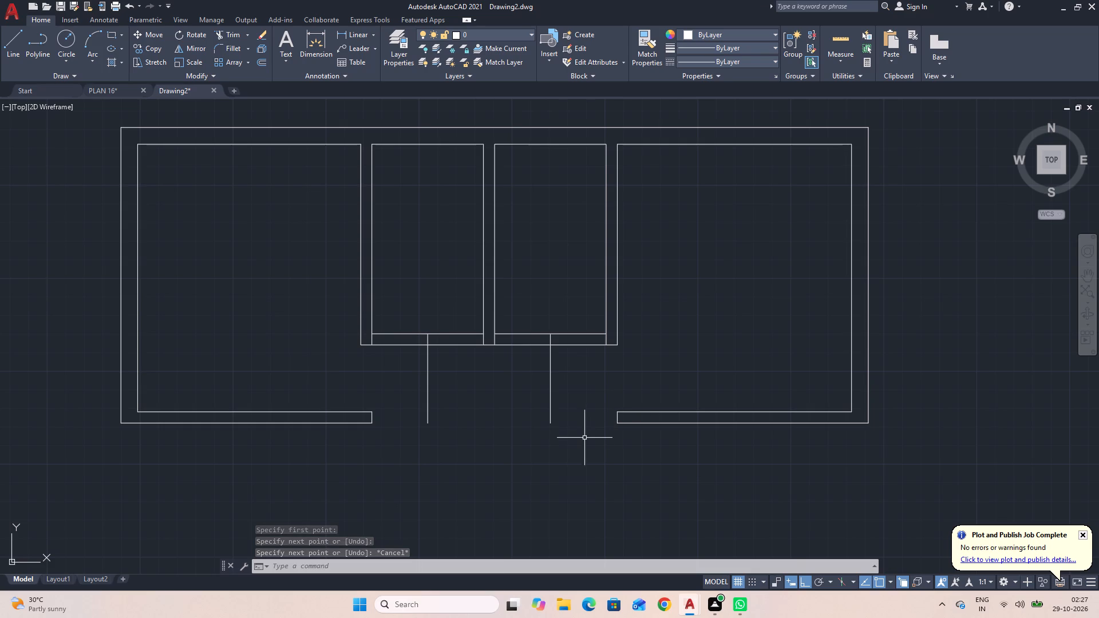
Extend the inner and outer bottom wall lines of both large rooms to the nearest vertical guide lines.
key("e")
type("X")
key("space")
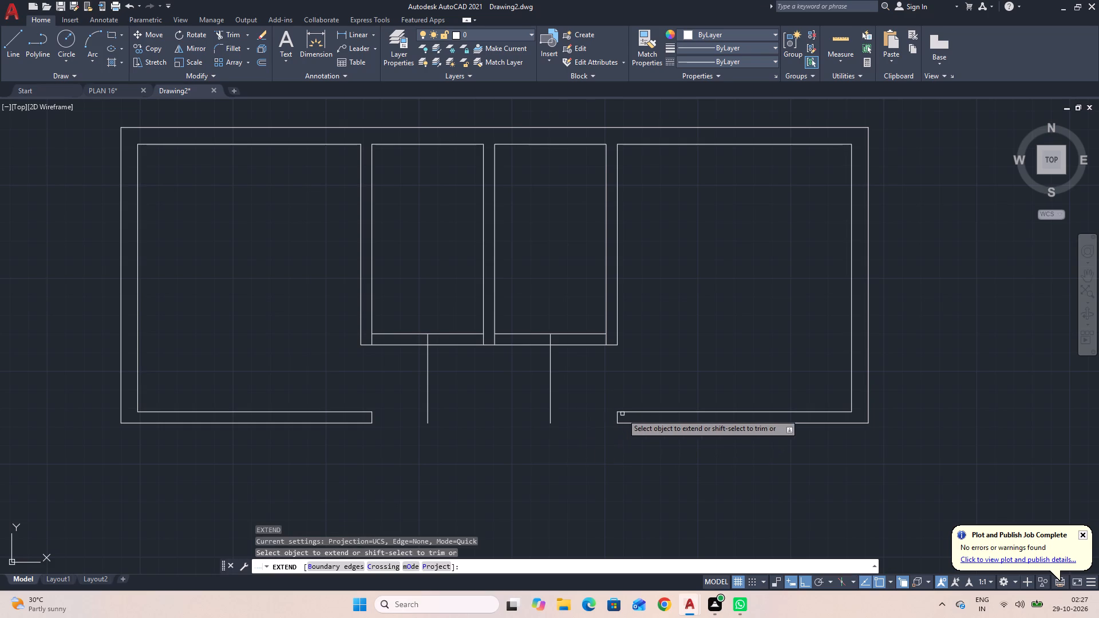
left_click(623, 412)
left_click(624, 422)
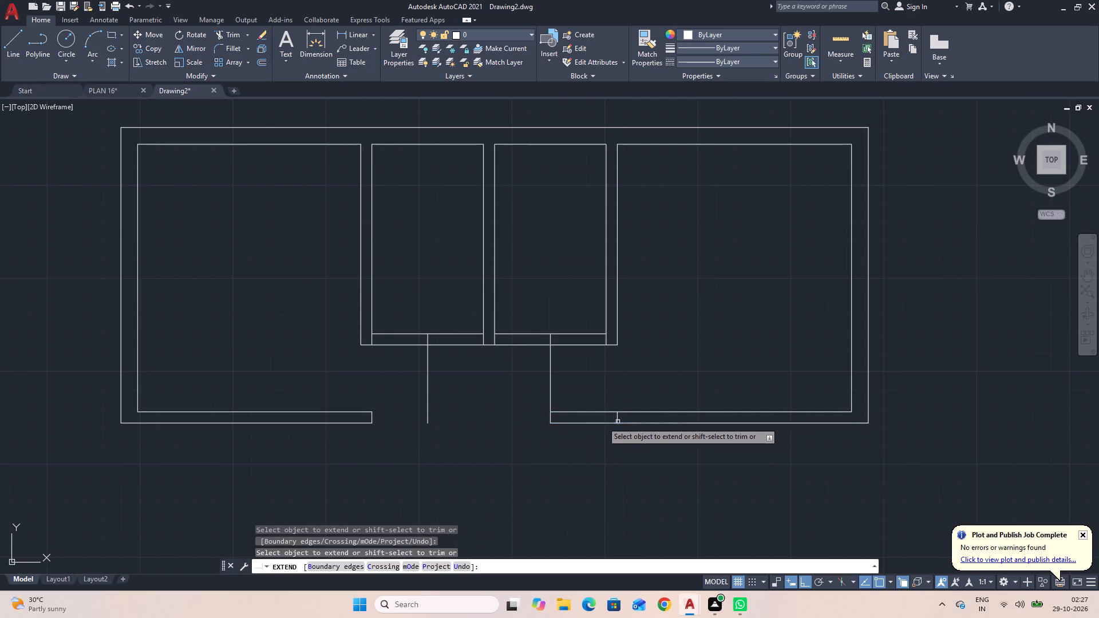
left_click(355, 411)
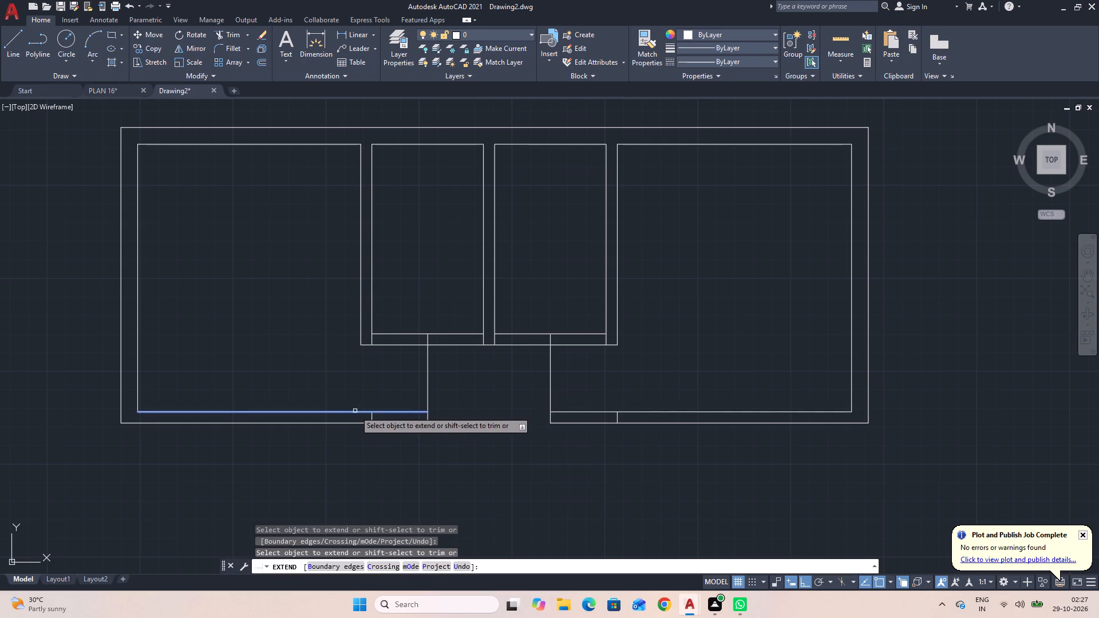
left_click(359, 423)
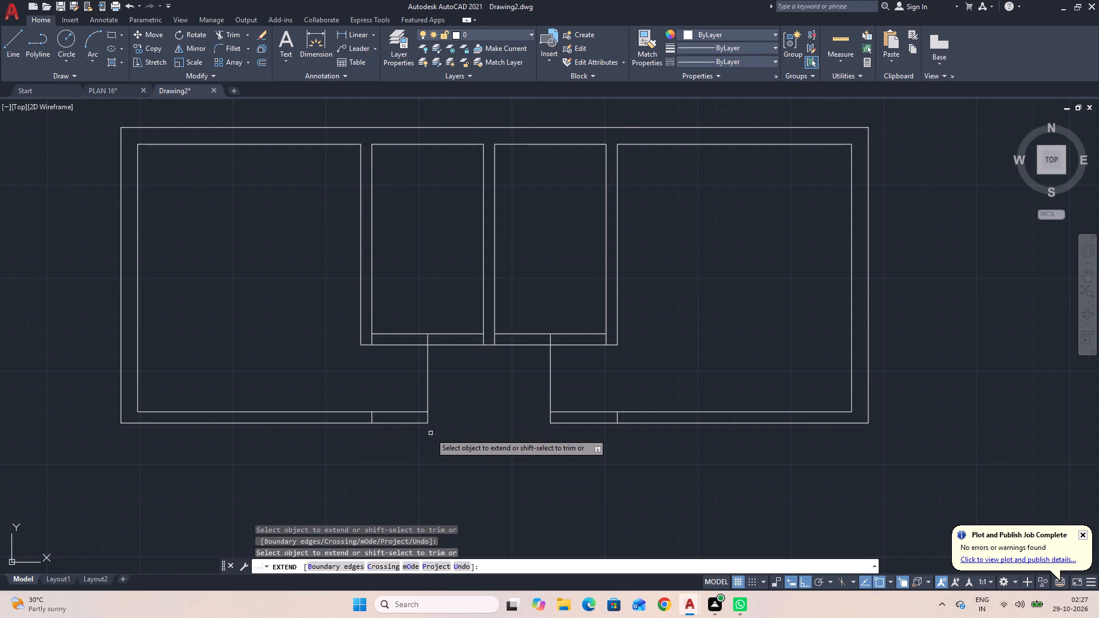
key("Escape")
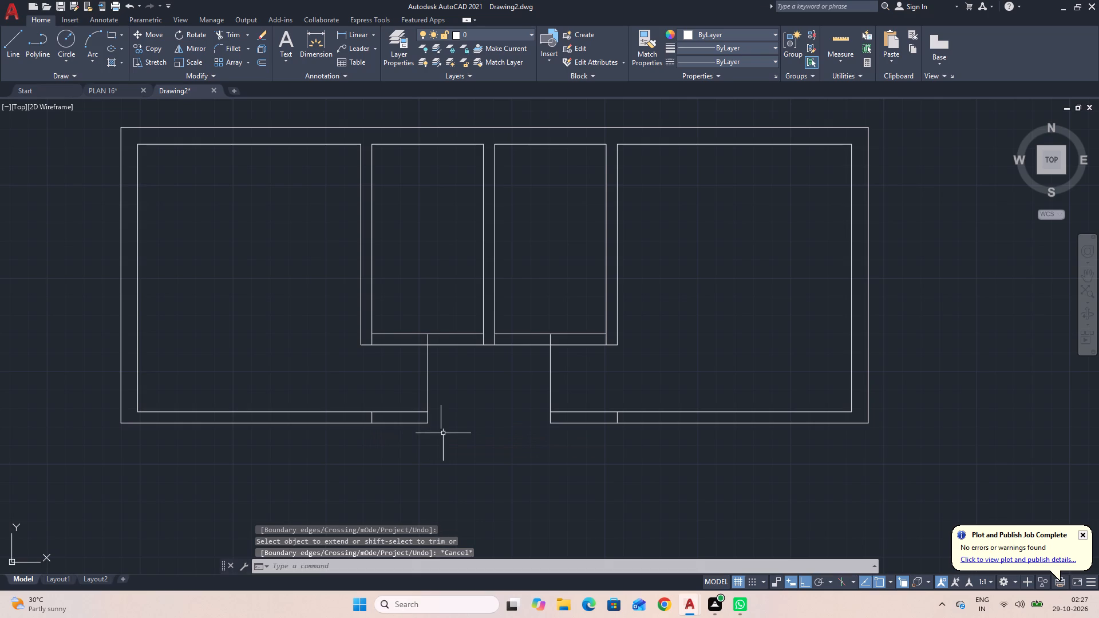
Trim away both guide lines except where they cap the extended bottom walls, and remove the old end lines inside those walls.
type("TR")
key("space")
left_click(442, 392)
left_click(396, 375)
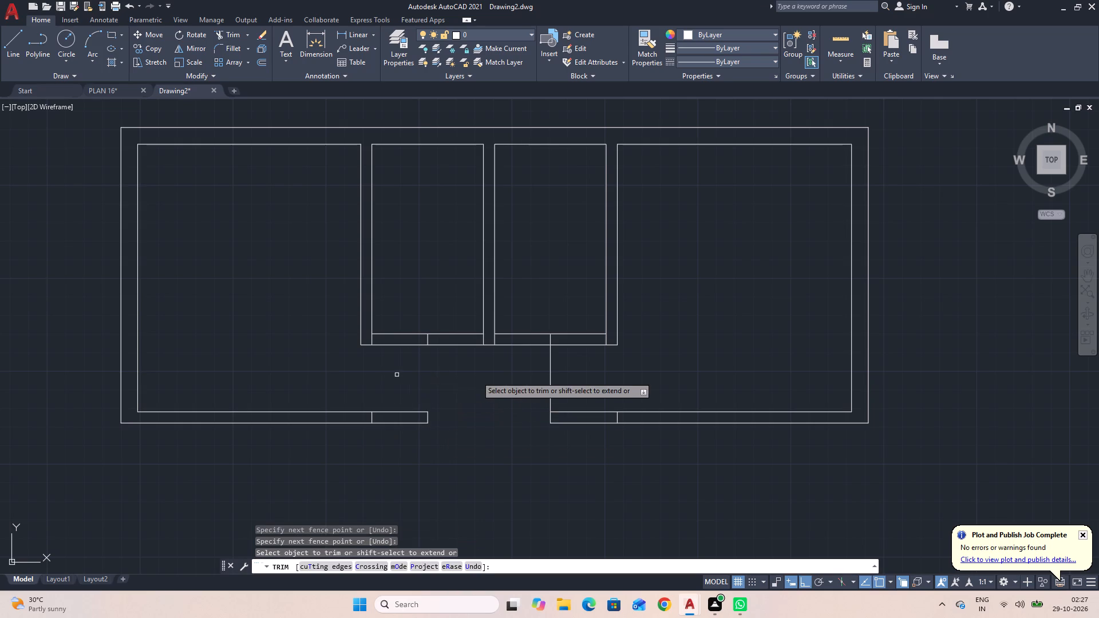
left_click(511, 374)
left_click(631, 382)
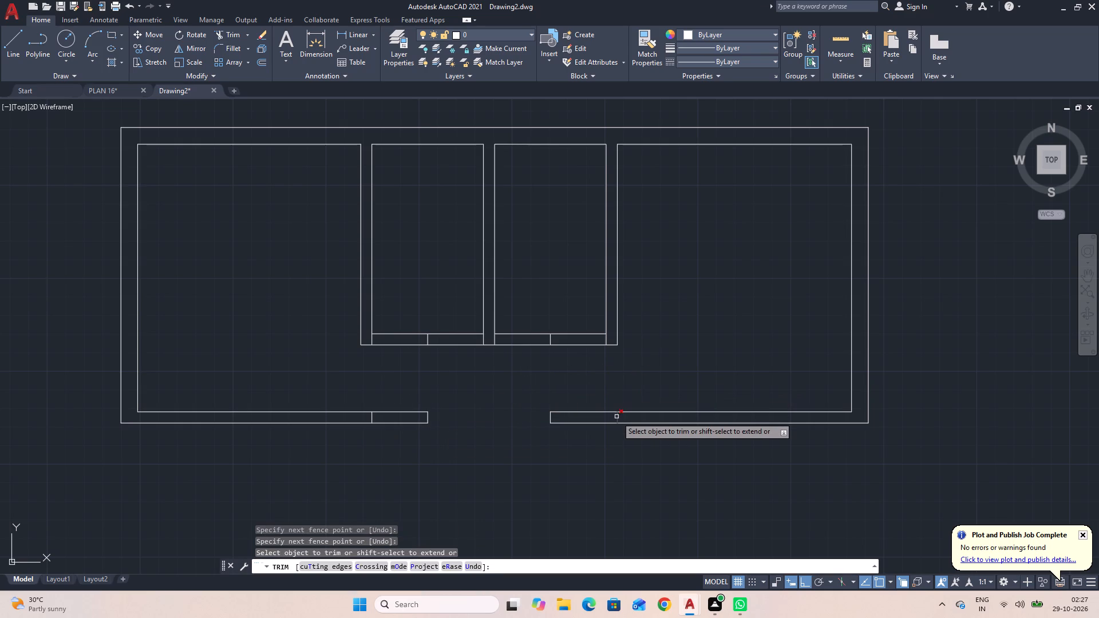
left_click(617, 417)
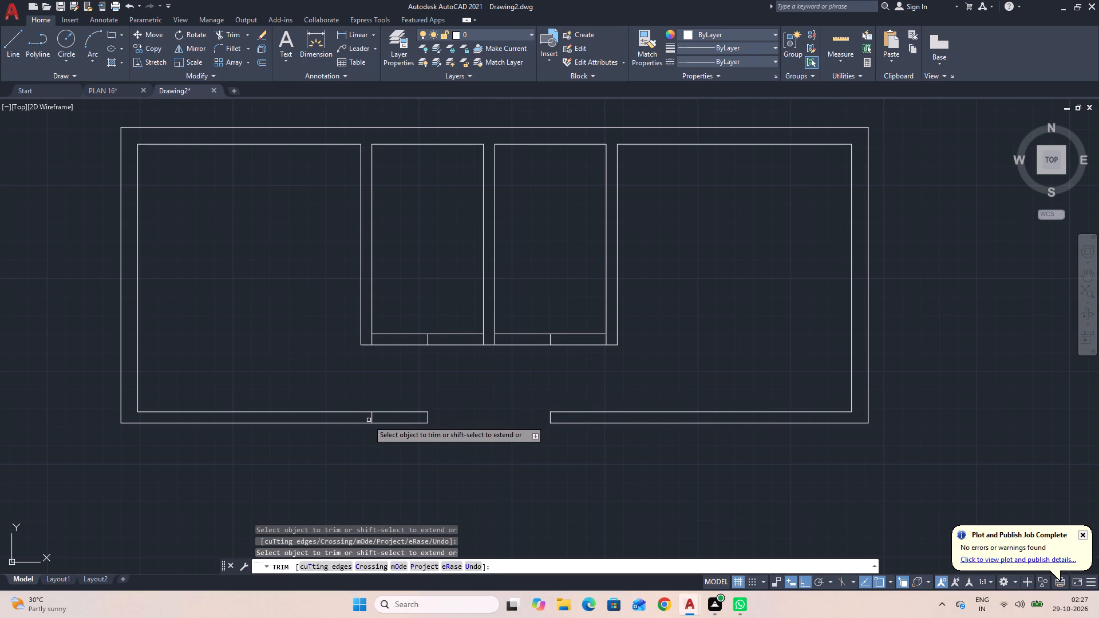
left_click(370, 417)
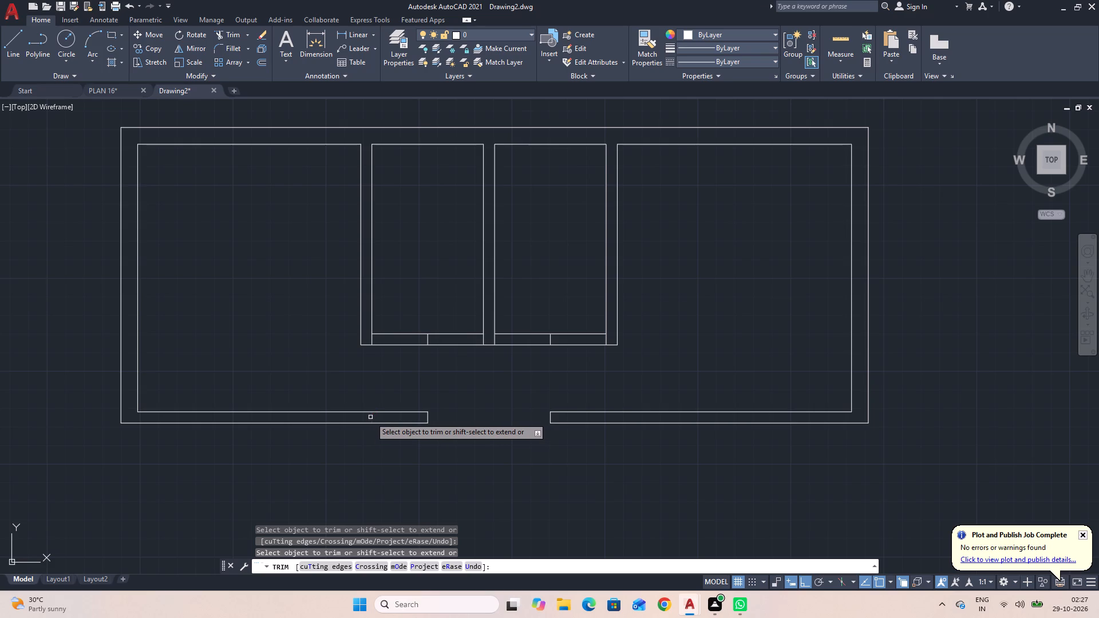
left_click(550, 341)
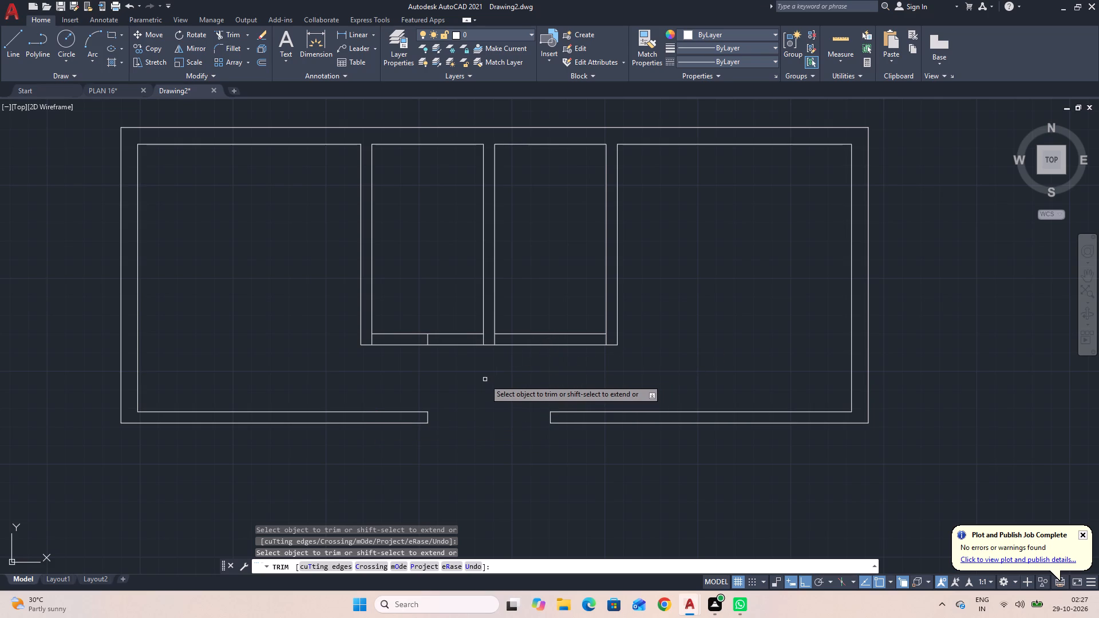
left_click(428, 340)
key("Escape")
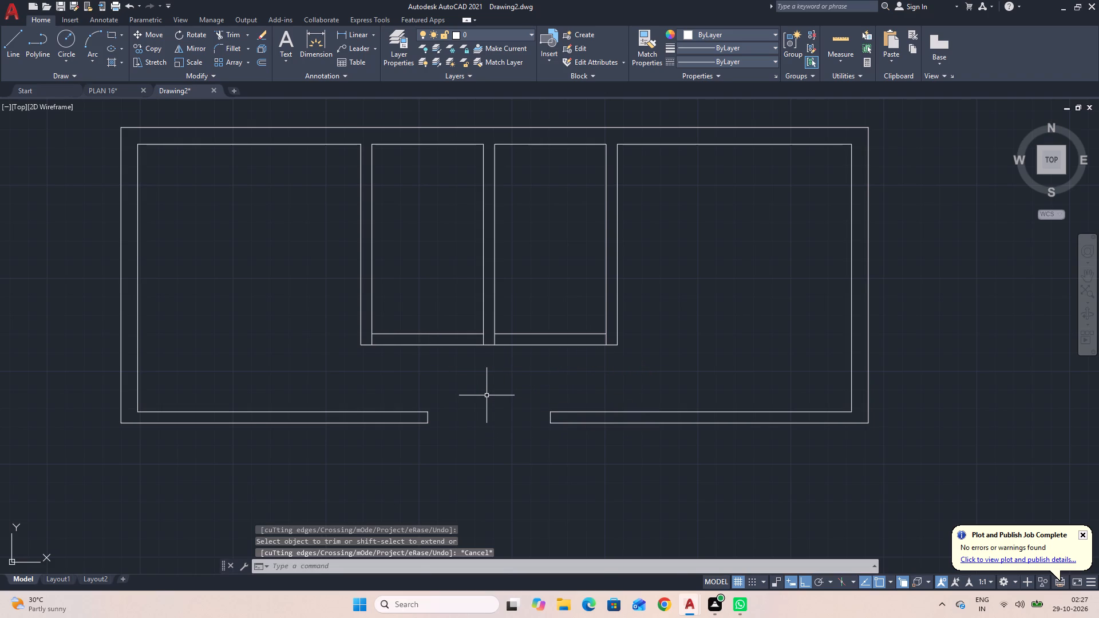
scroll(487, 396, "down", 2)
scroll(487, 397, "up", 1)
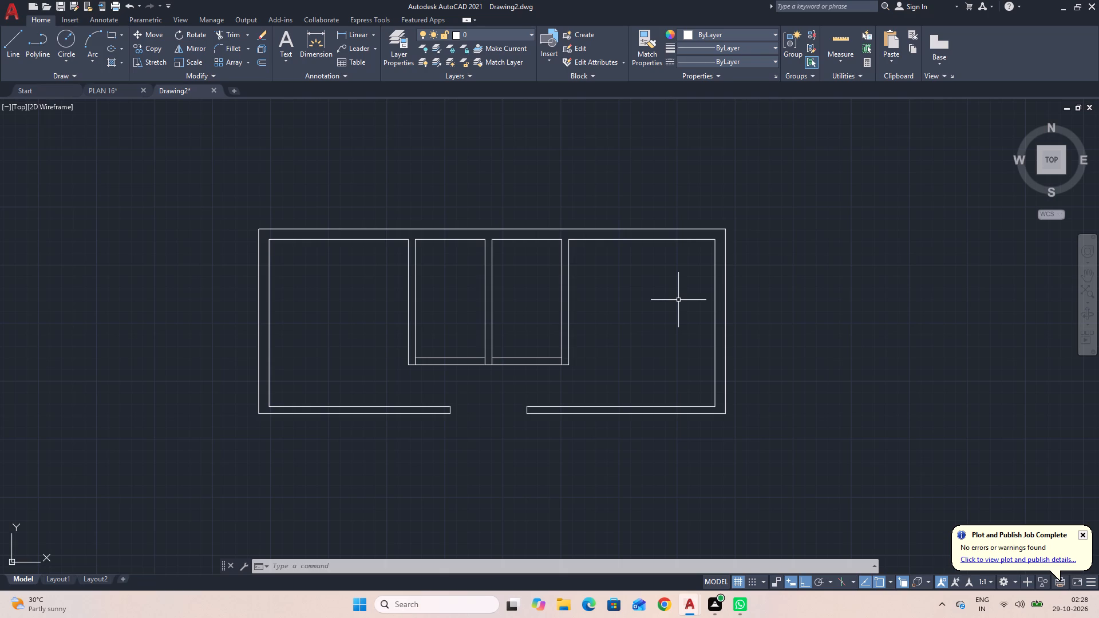
Draw a rectangular window outline about 5'9" long across the full thickness of the 10'6"-wide room's top wall.
type("L")
key("space")
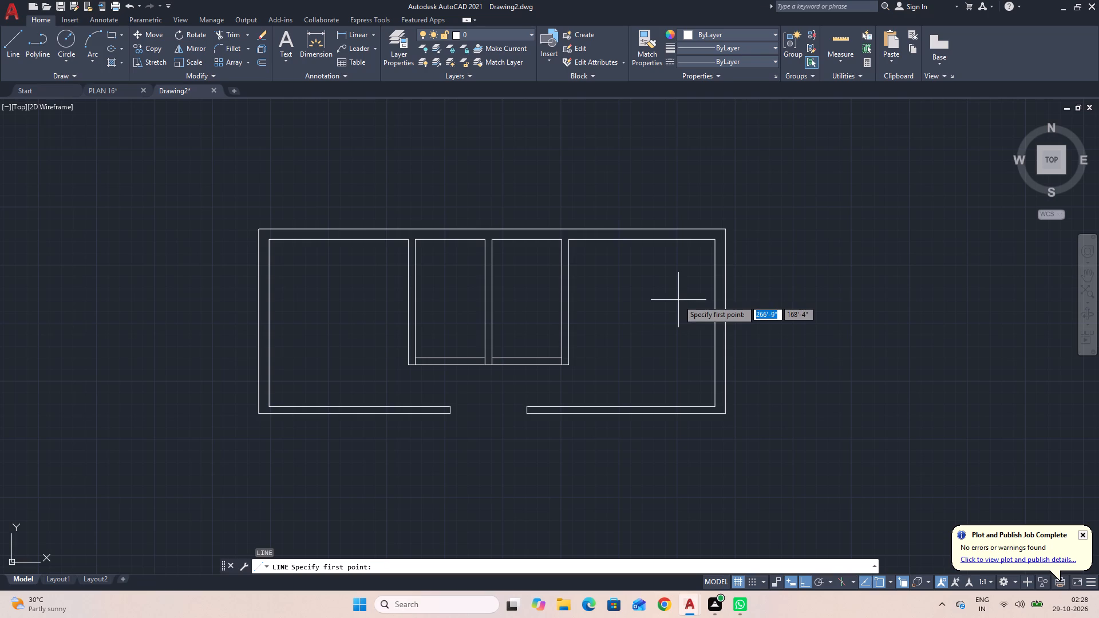
left_click(594, 228)
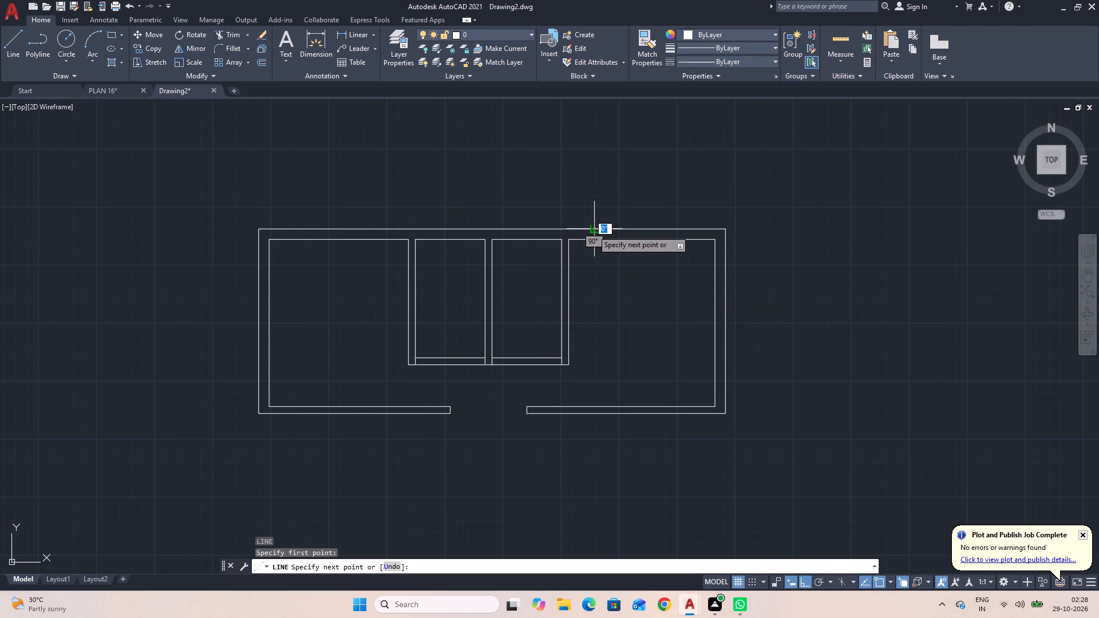
left_click(591, 236)
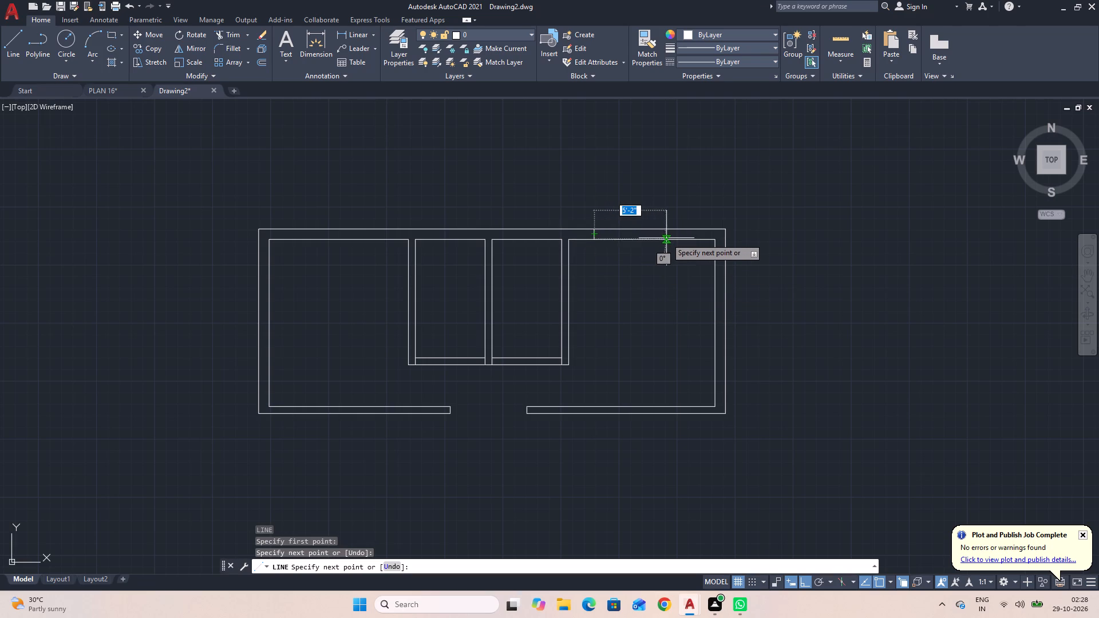
left_click(674, 239)
left_click(674, 229)
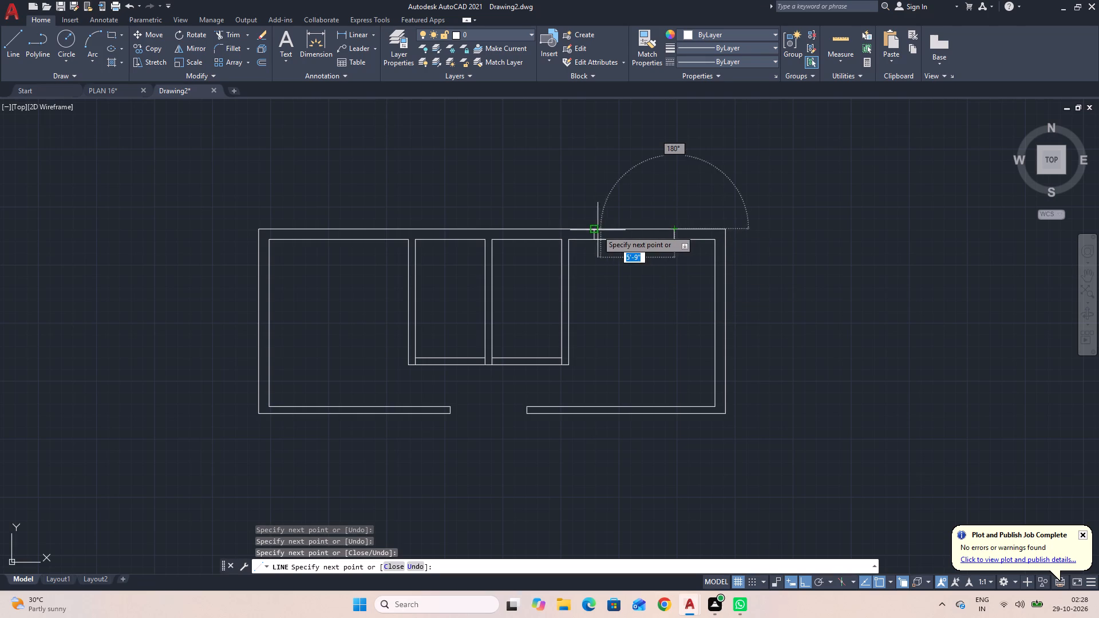
left_click(592, 230)
key("Escape")
Draw a horizontal centre line through the window outline, joining the midpoints of its two short ends.
key("space")
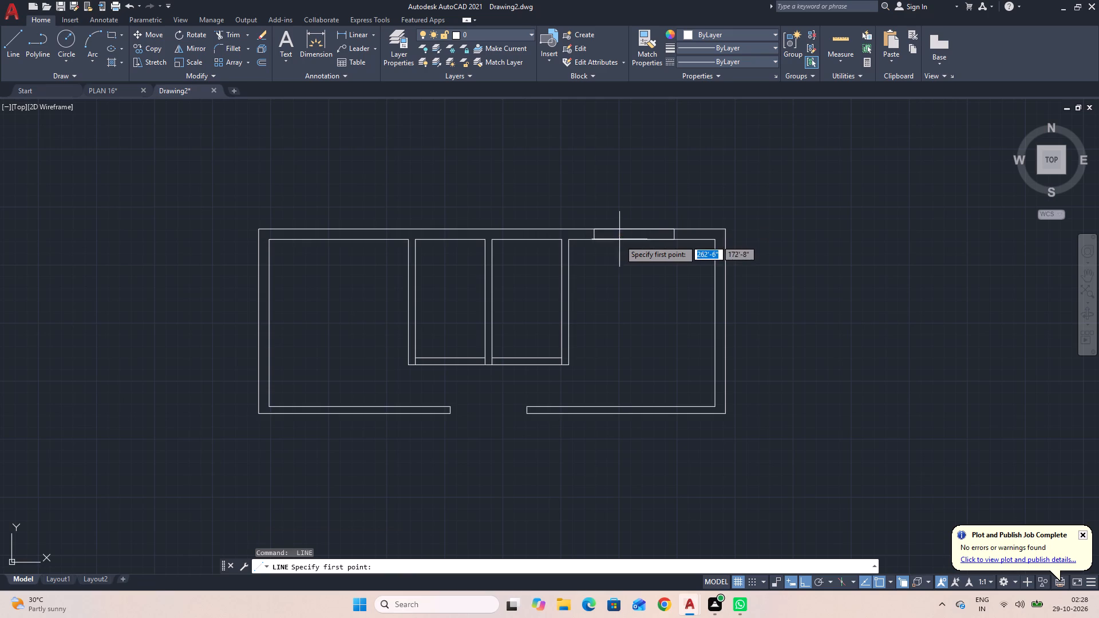
scroll(594, 236, "up", 3)
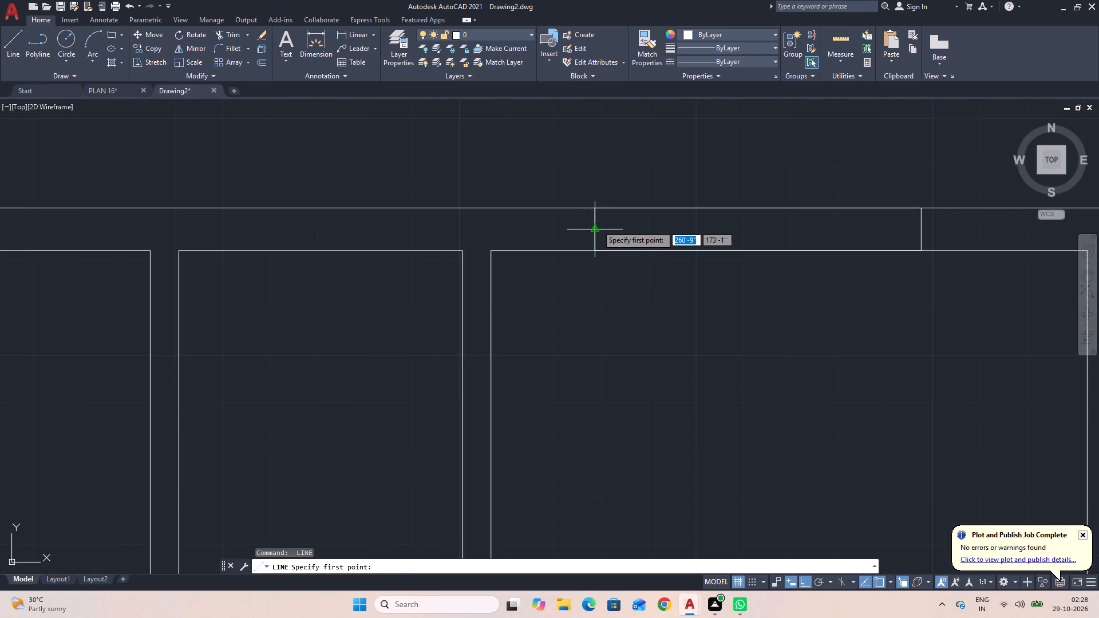
left_click(598, 225)
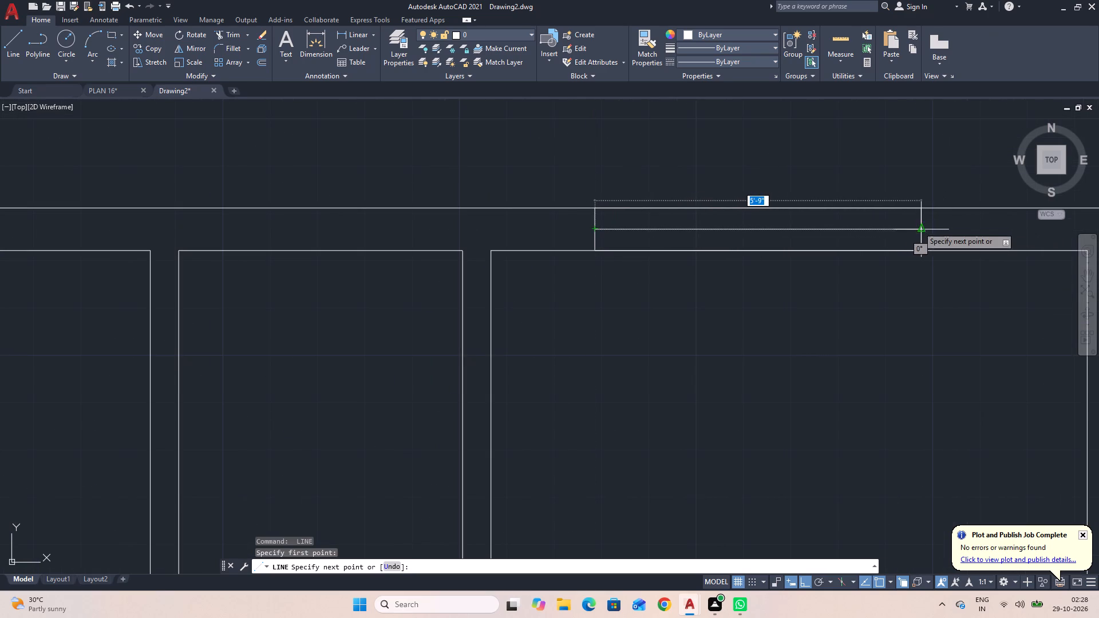
left_click(920, 228)
key("Escape")
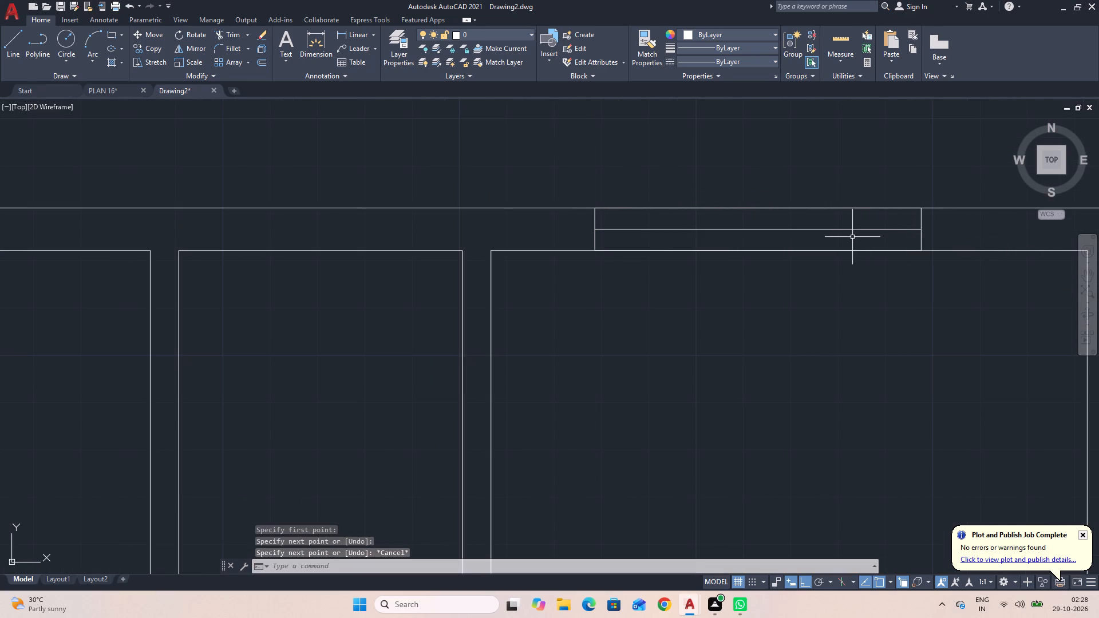
Offset the window's centre line by 1.5" to both sides.
type("O")
key("space")
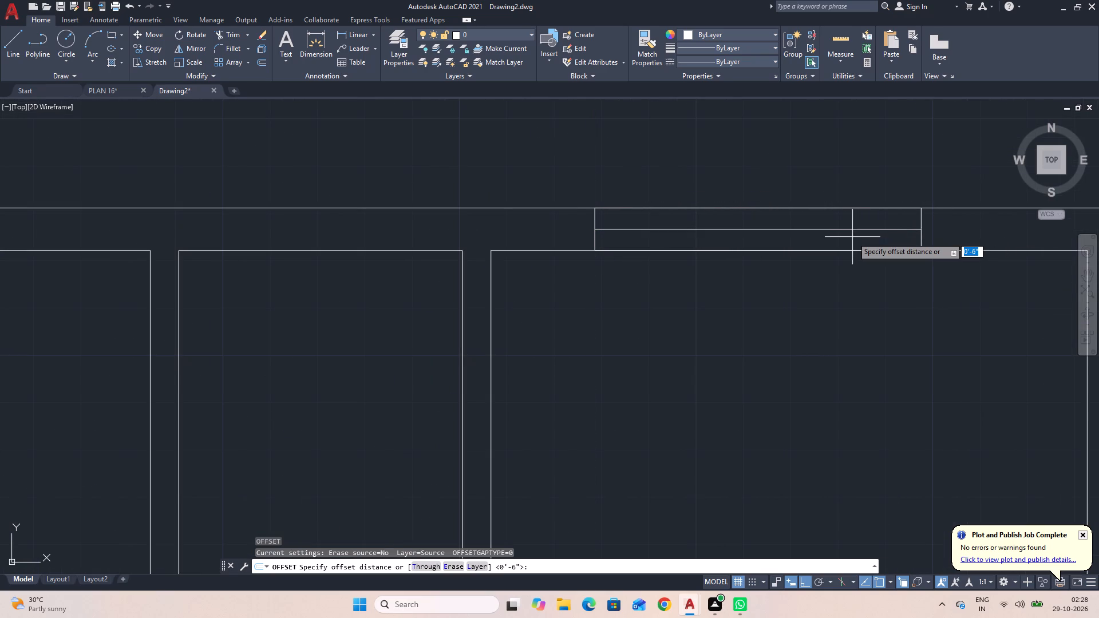
type("1.5")
key("Return")
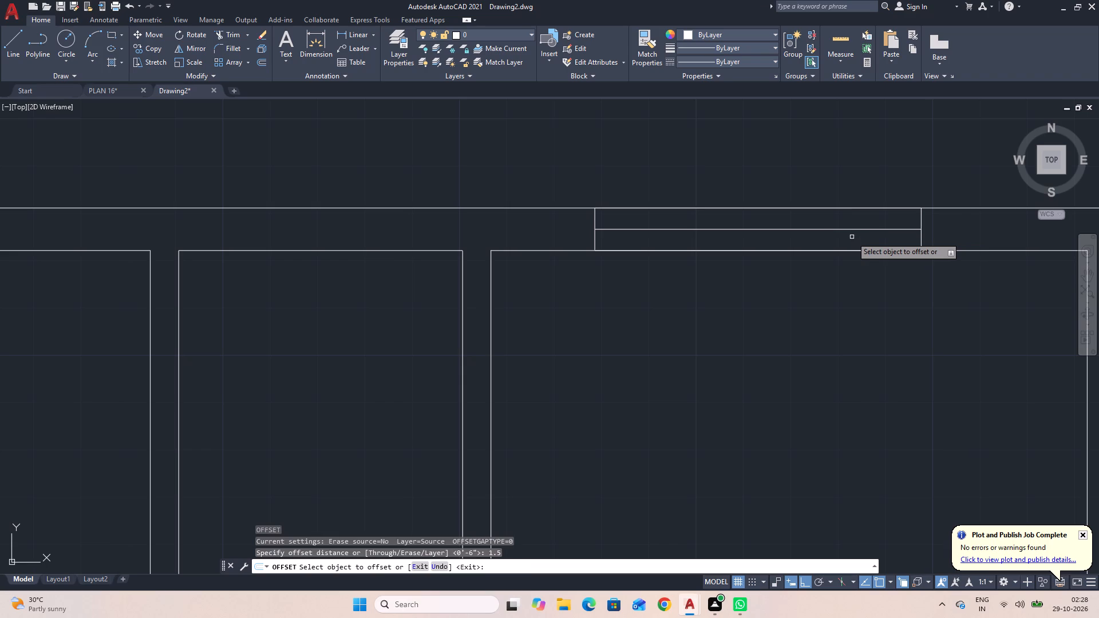
left_click(841, 228)
left_click(836, 217)
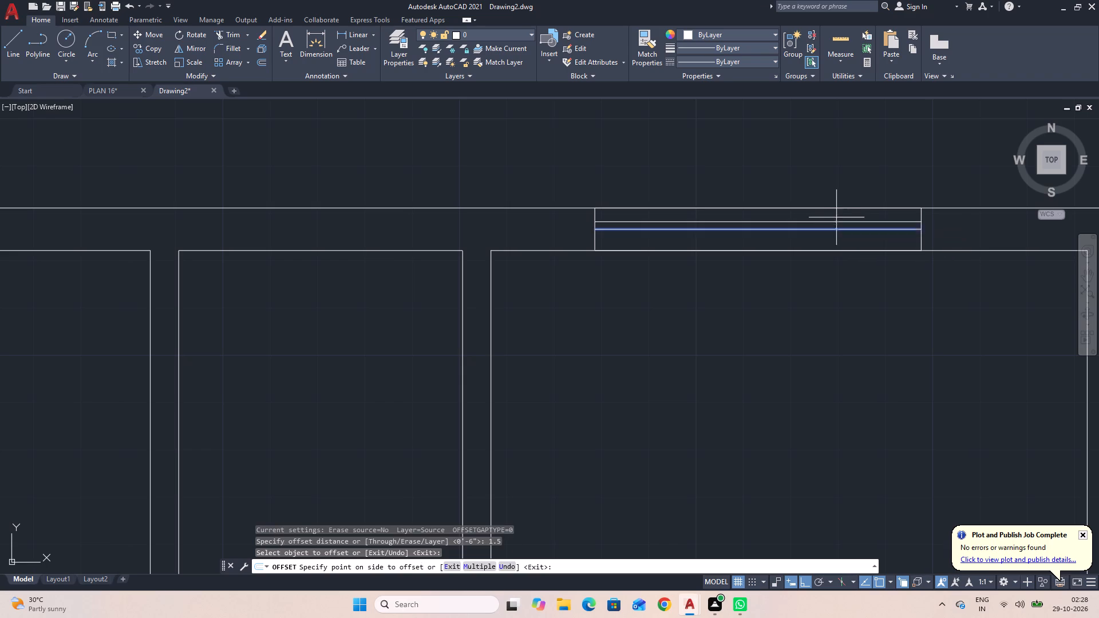
left_click(835, 229)
left_click(833, 245)
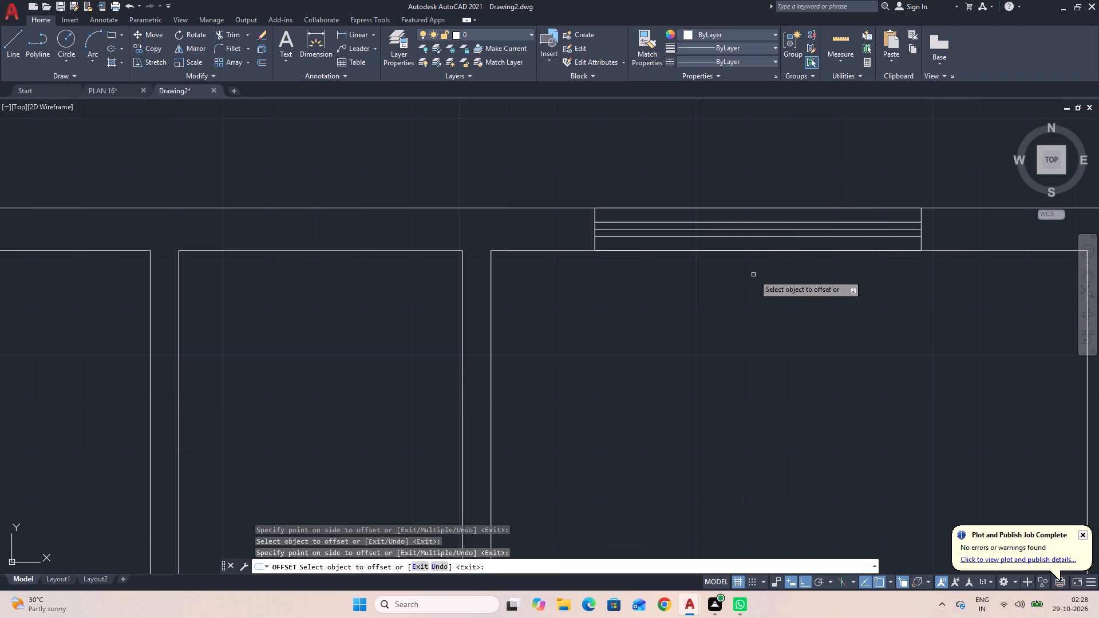
key("Escape")
Delete the original centre line of the 10'6"-wide room's window, keeping its two offset lines.
left_click(677, 231)
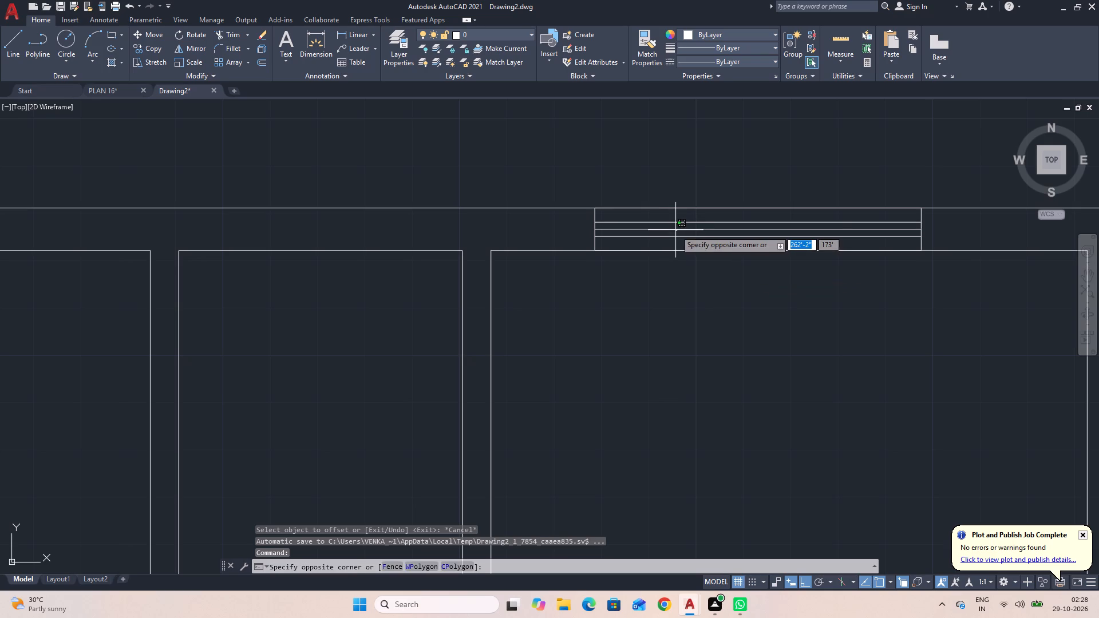
left_click(675, 230)
left_click(675, 230)
left_click(674, 228)
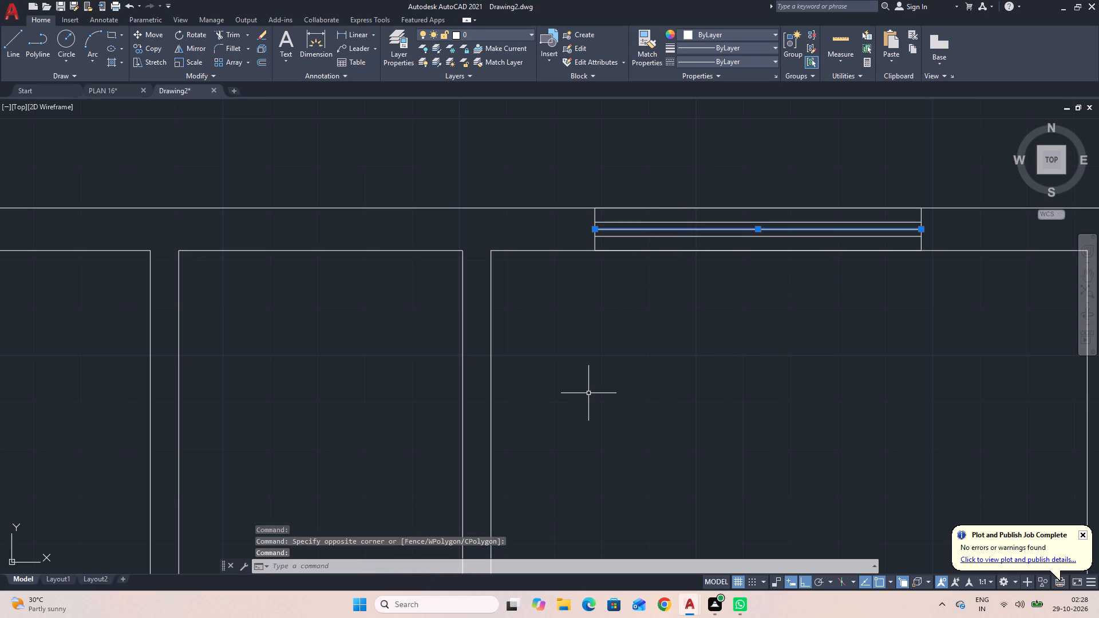
key("Delete")
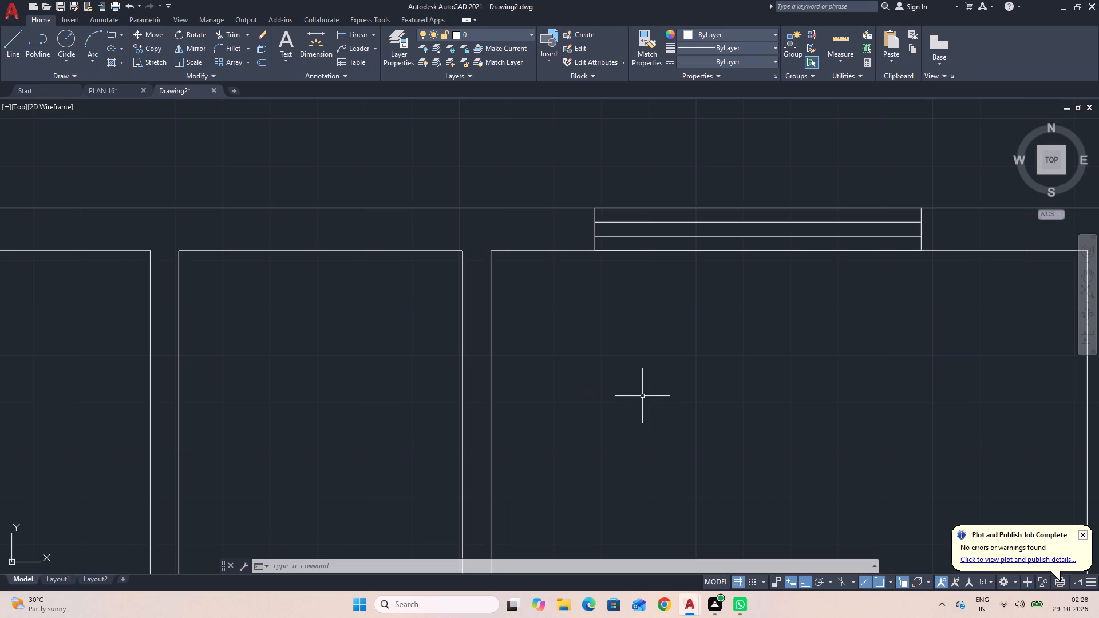
Extend the outermost inner side lines of the two narrow spaces up to the outer top wall line.
scroll(602, 403, "down", 2)
middle_click_drag(619, 438, 685, 334)
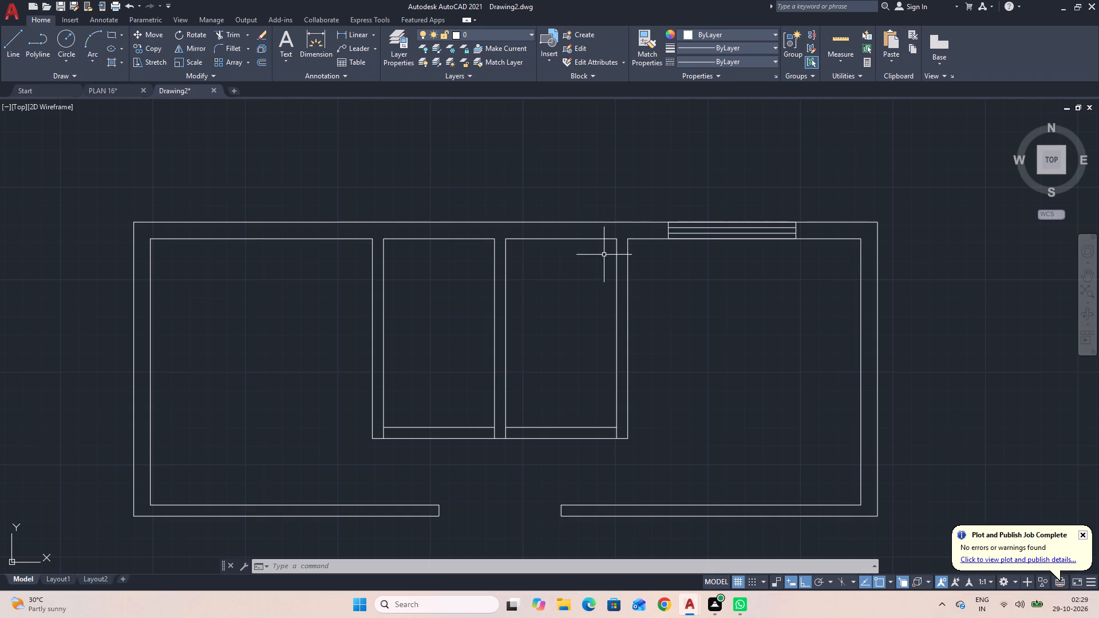
key("Escape")
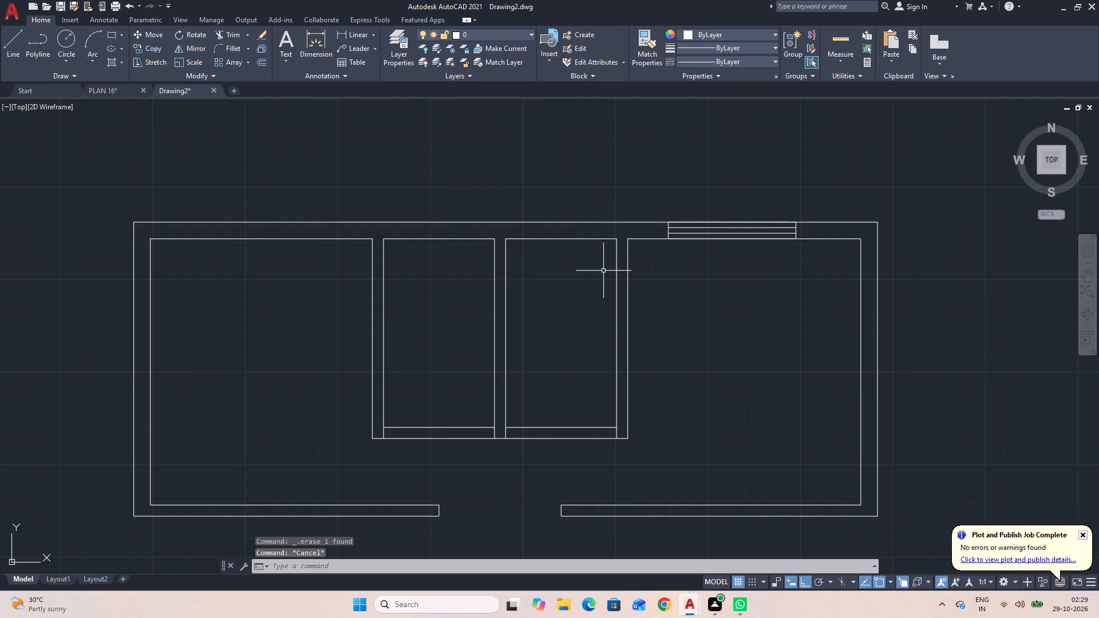
type("EX")
key("space")
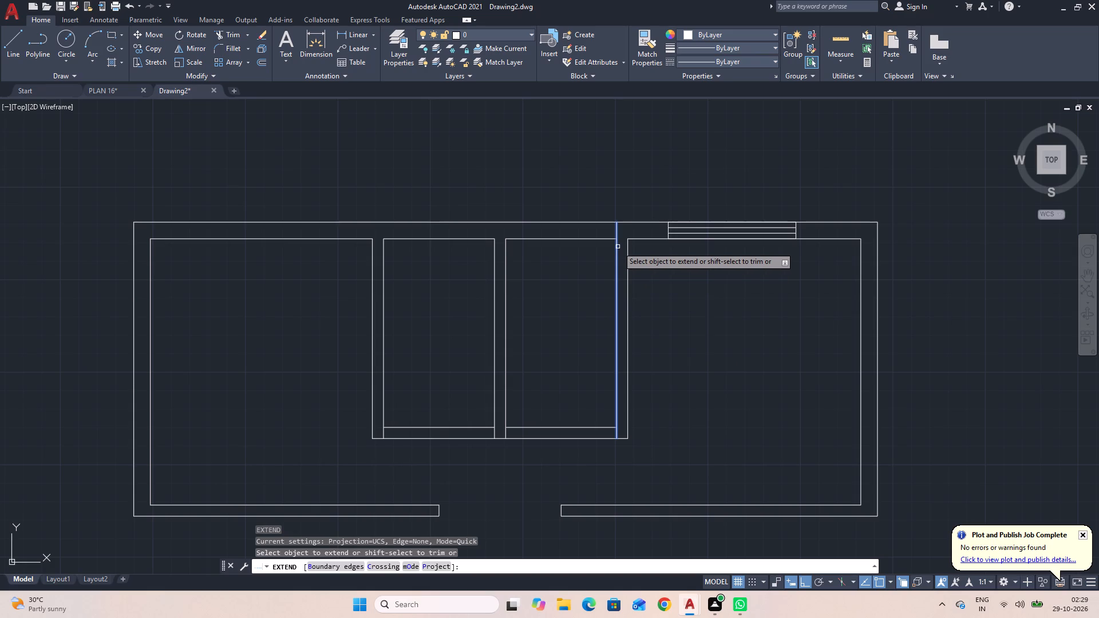
left_click(618, 247)
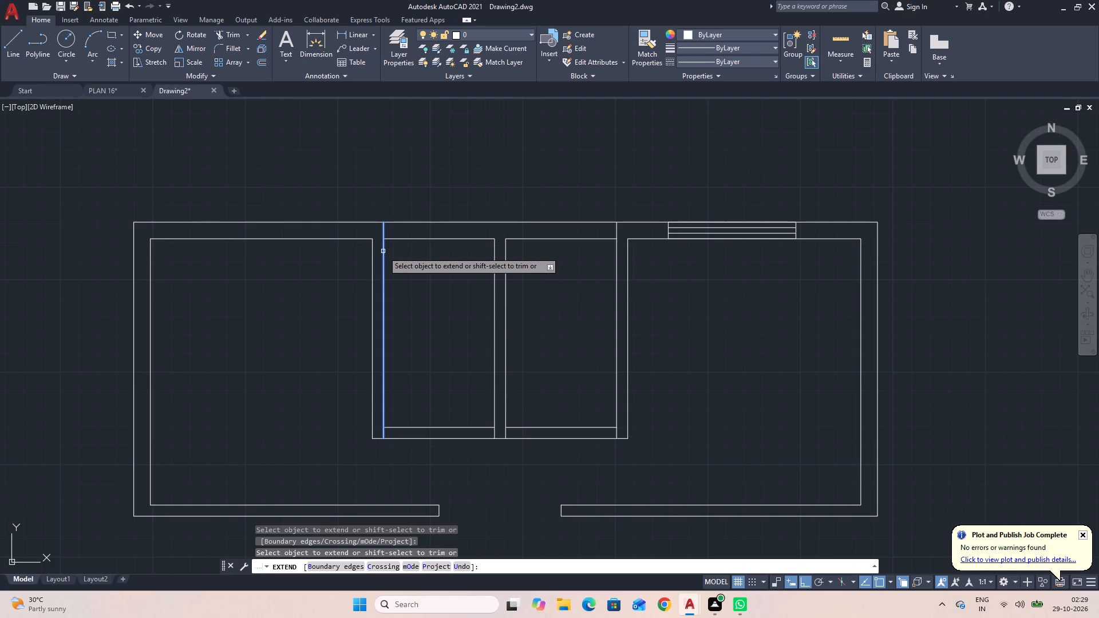
key("Escape")
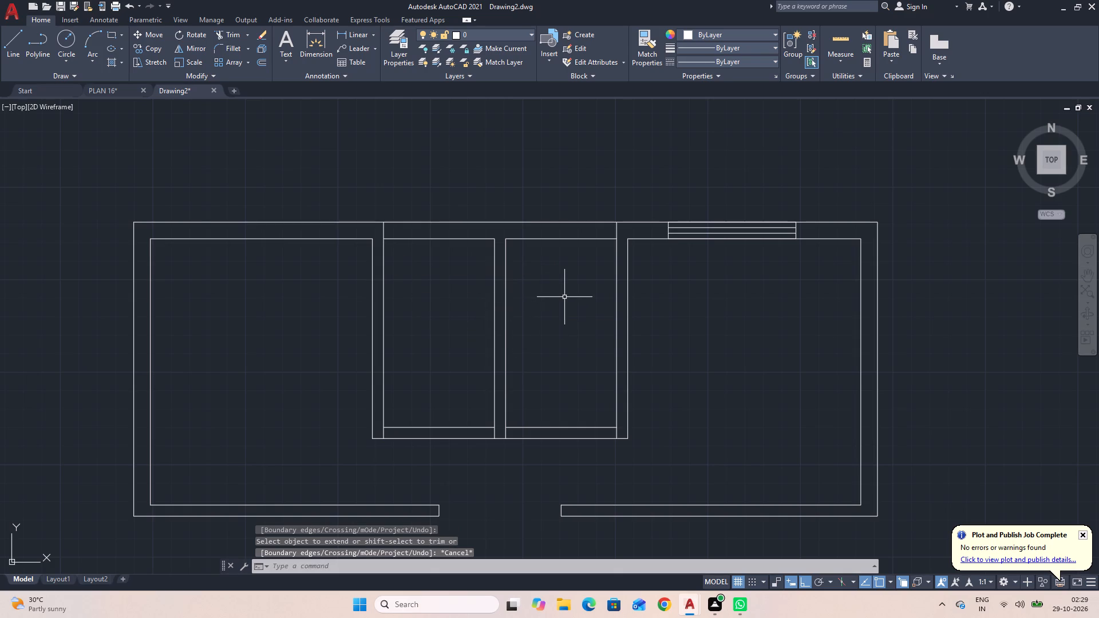
Draw a window outline in the top wall beside the 10'6" room, from the extended side line across half the adjacent narrow space's width.
type("L")
key("space")
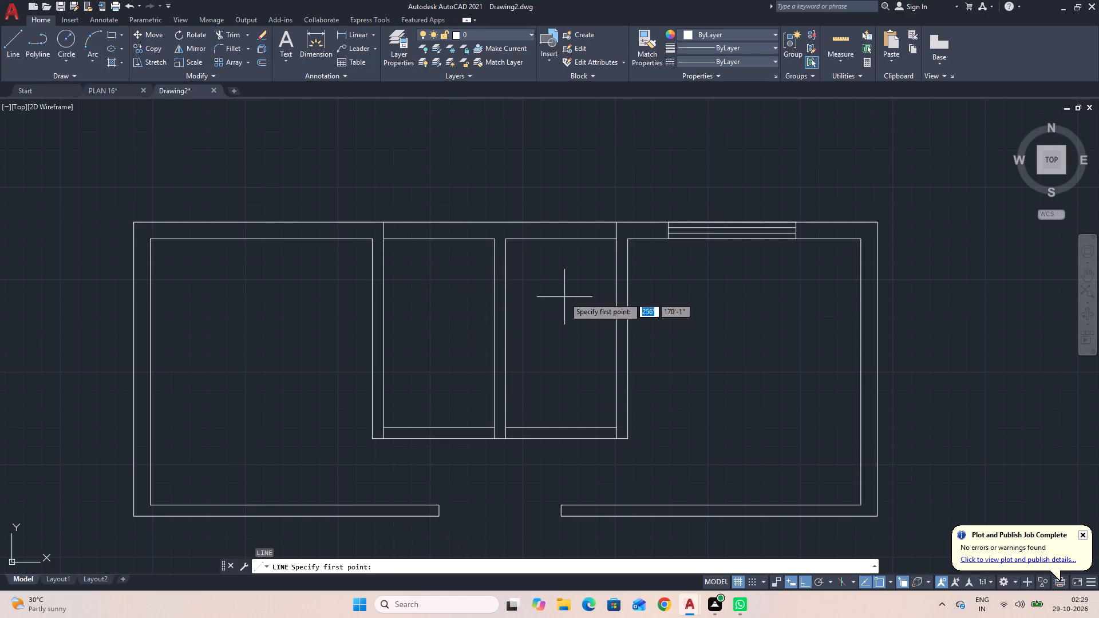
left_click(617, 224)
left_click(562, 221)
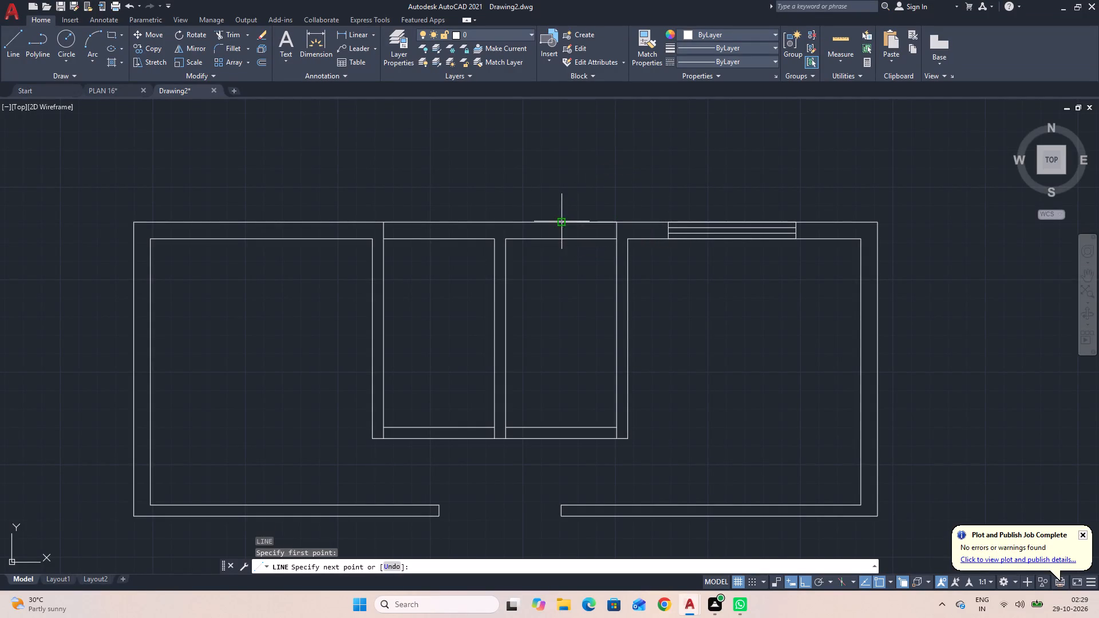
left_click(564, 237)
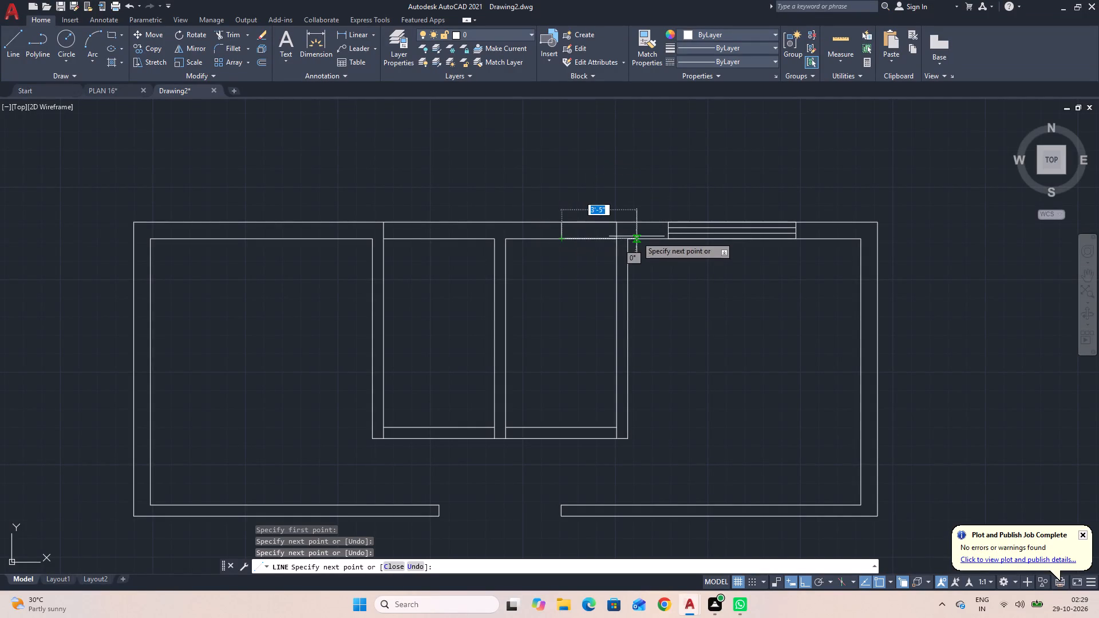
left_click(616, 236)
key("Escape")
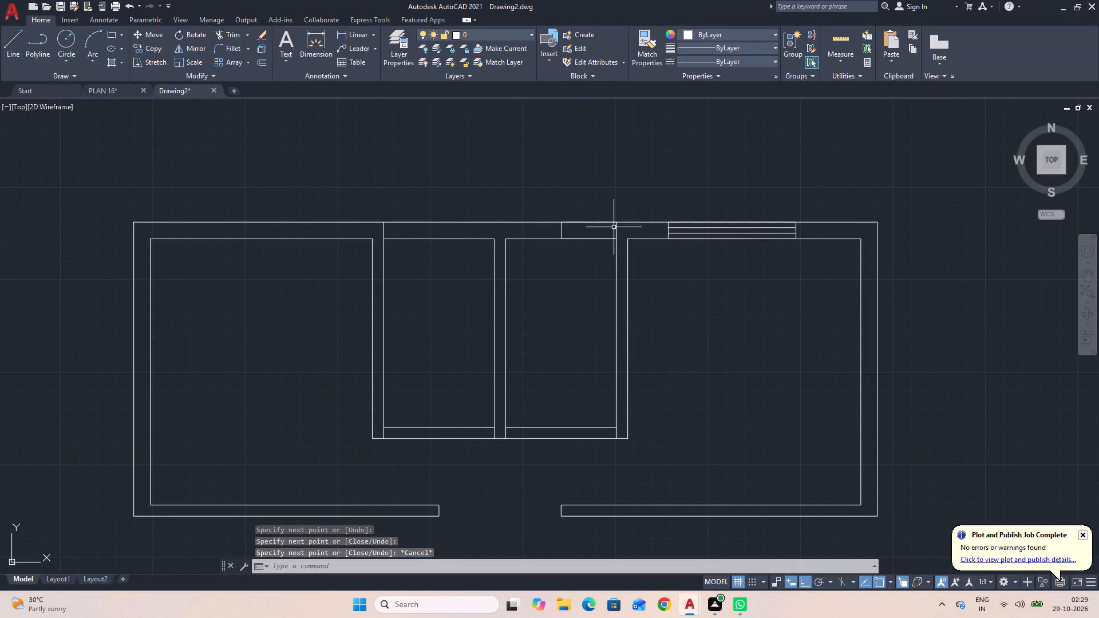
Draw a horizontal centre line through the narrow space's window outline, between the midpoints of its short ends.
key("space")
left_click(560, 229)
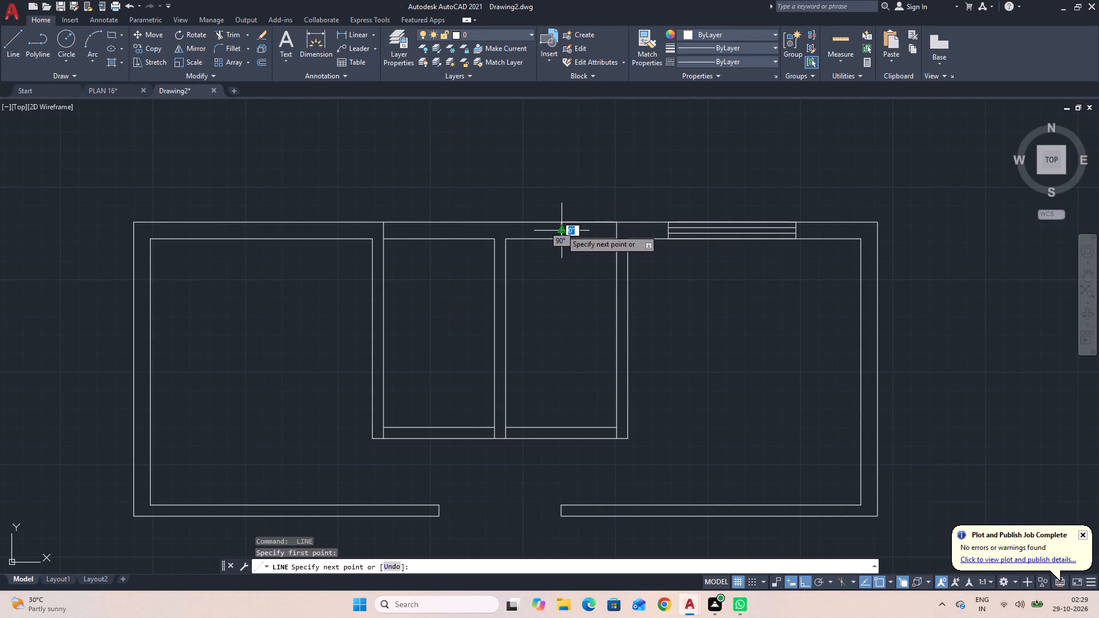
left_click(619, 230)
key("Escape")
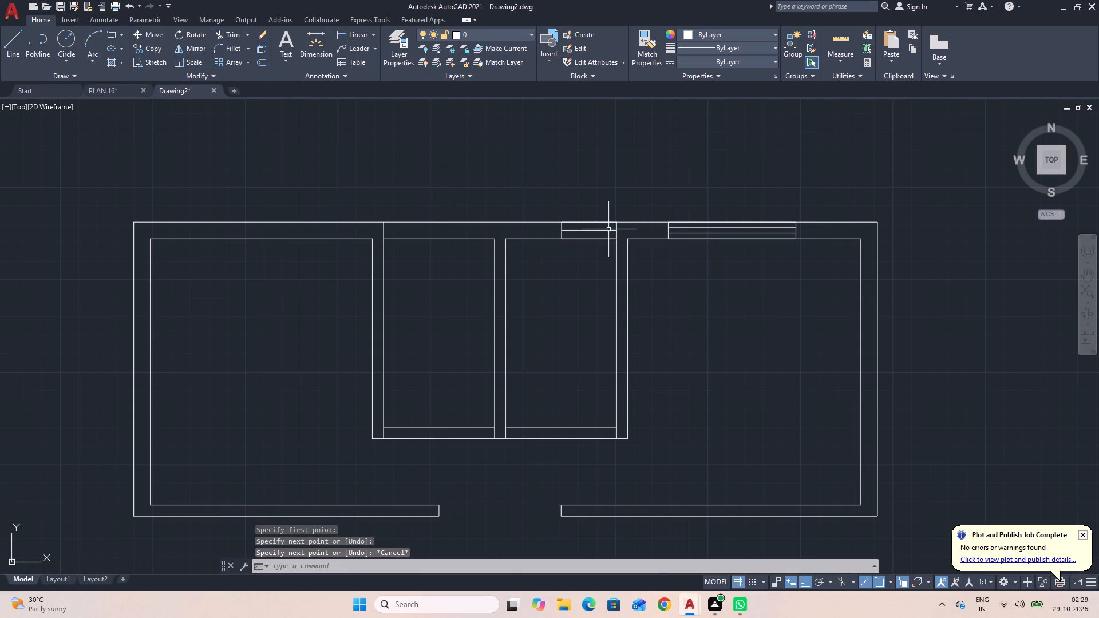
Offset the narrow space window's centre line by 1.5" to both sides.
scroll(608, 229, "up", 3)
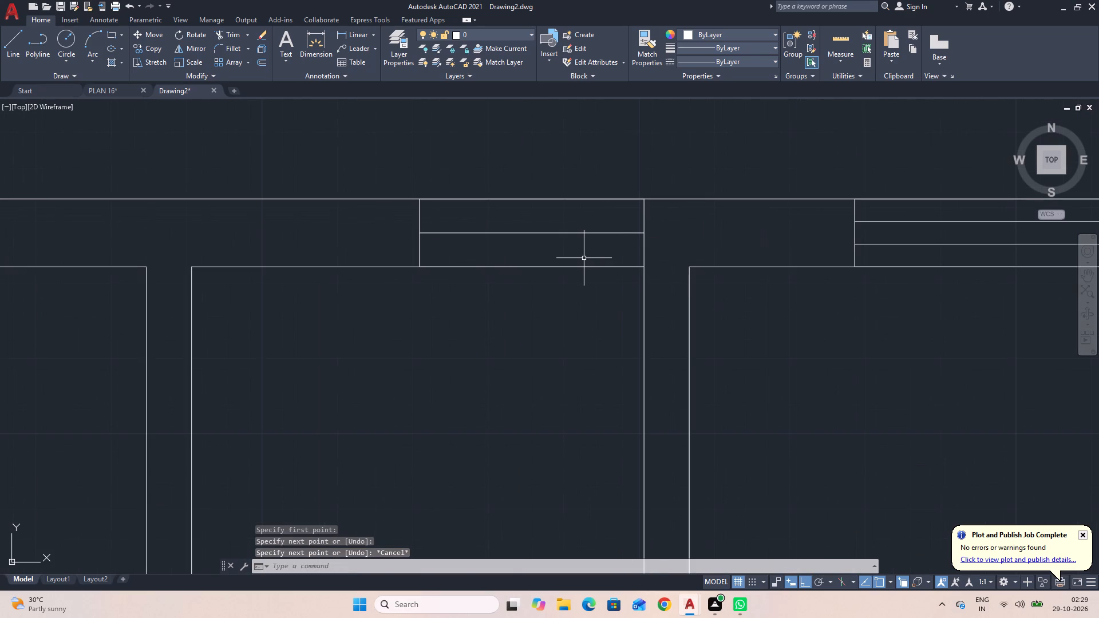
key("space")
key("Escape")
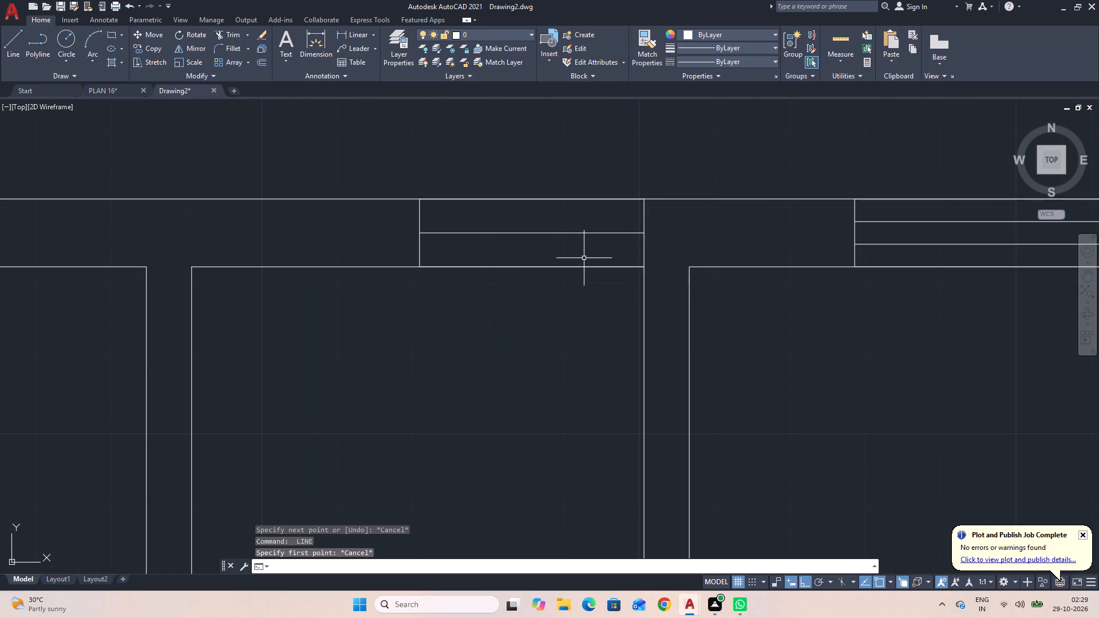
type("O")
key("space")
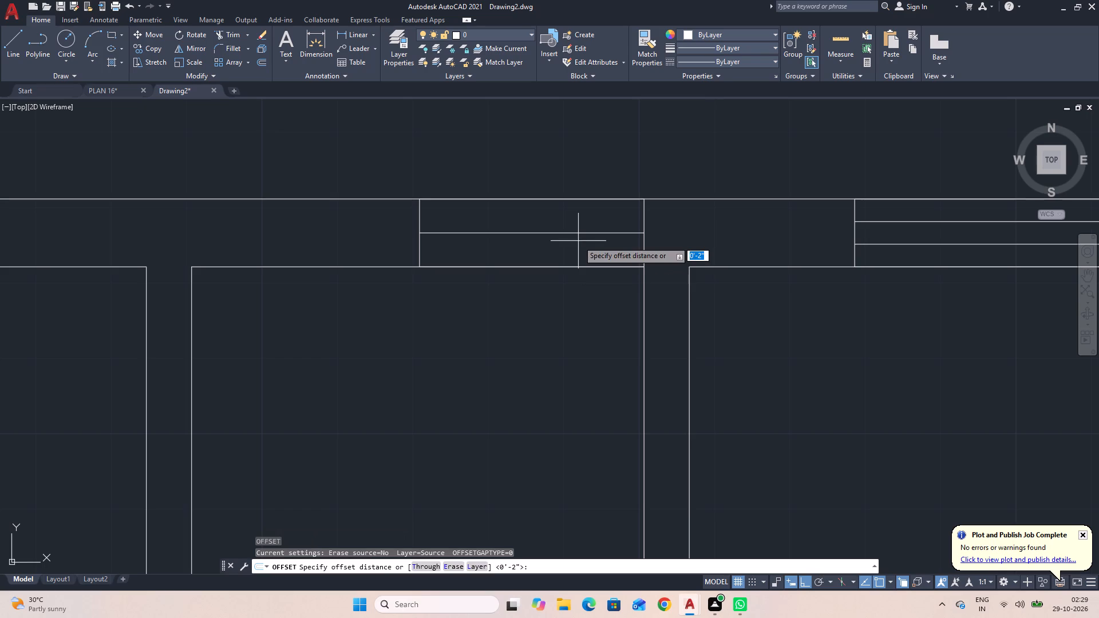
type("1.5")
key("Return")
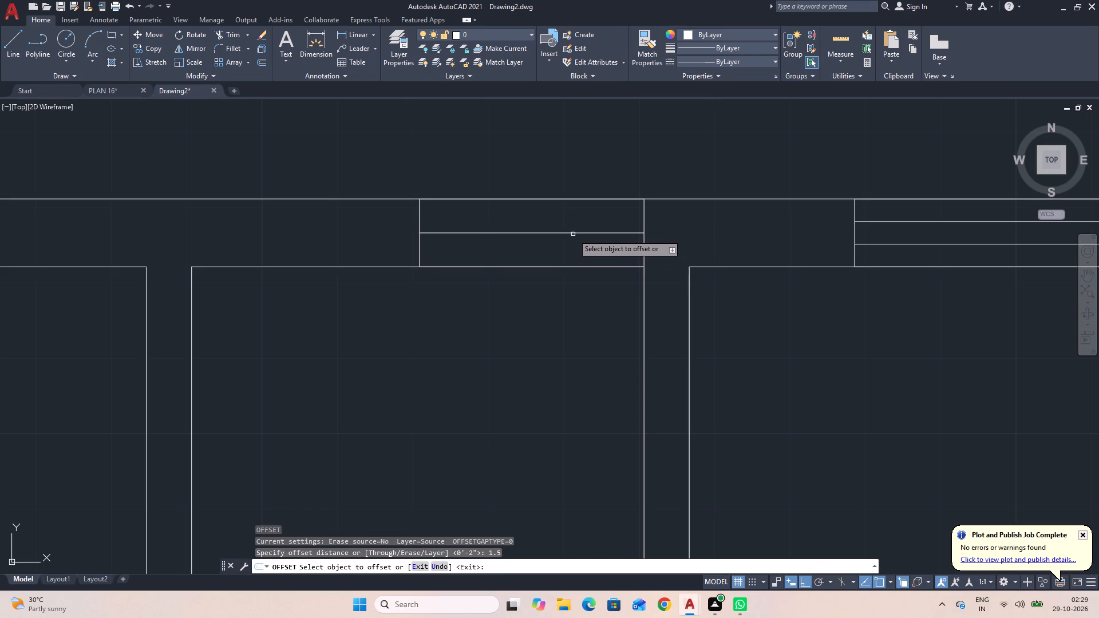
left_click(572, 233)
left_click(563, 213)
left_click(563, 231)
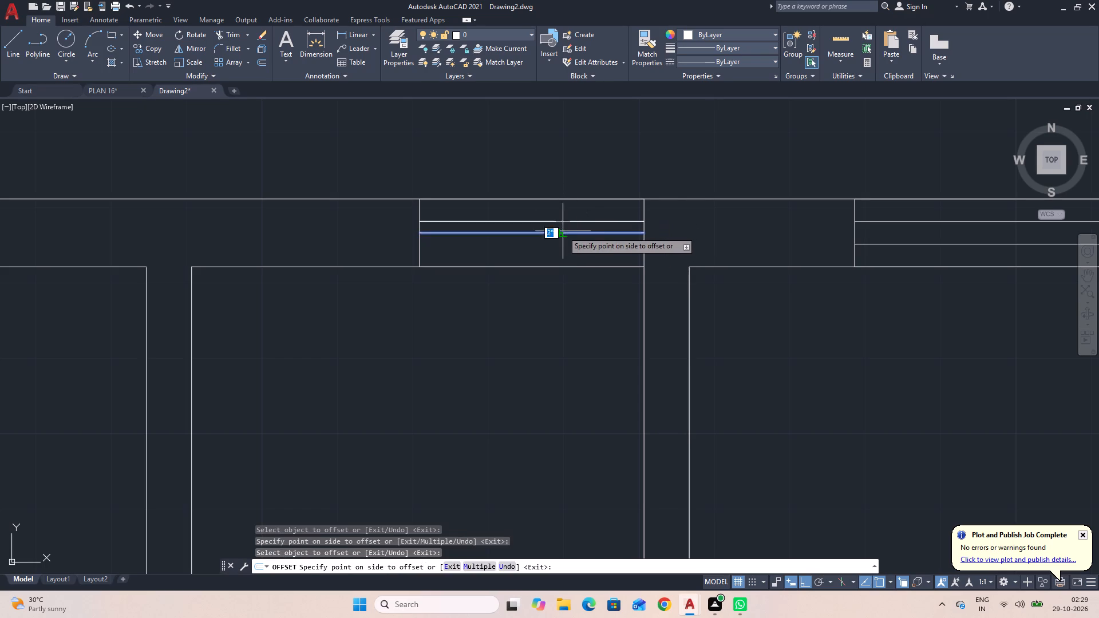
left_click(563, 241)
key("Escape")
Delete the original centre line of the narrow space's window, keeping its two offset lines.
left_click(564, 233)
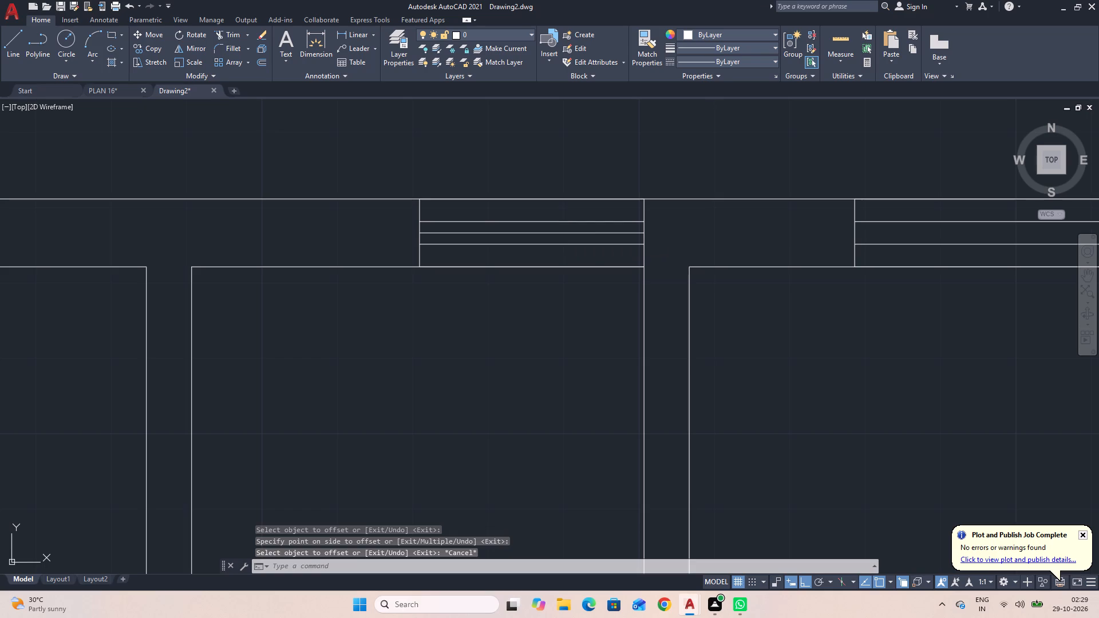
key("Delete")
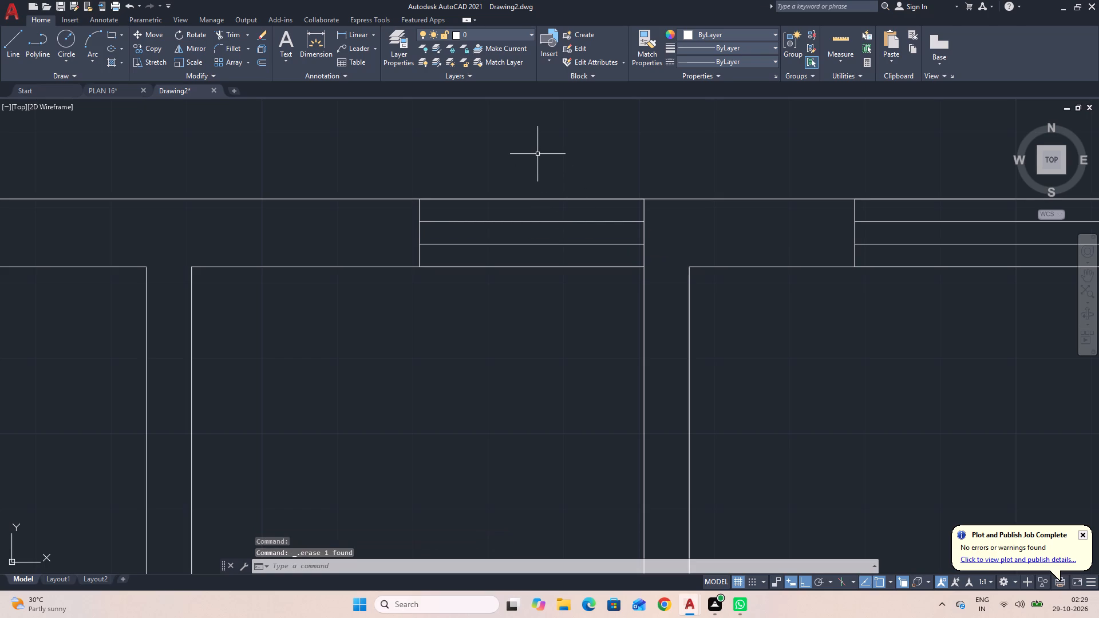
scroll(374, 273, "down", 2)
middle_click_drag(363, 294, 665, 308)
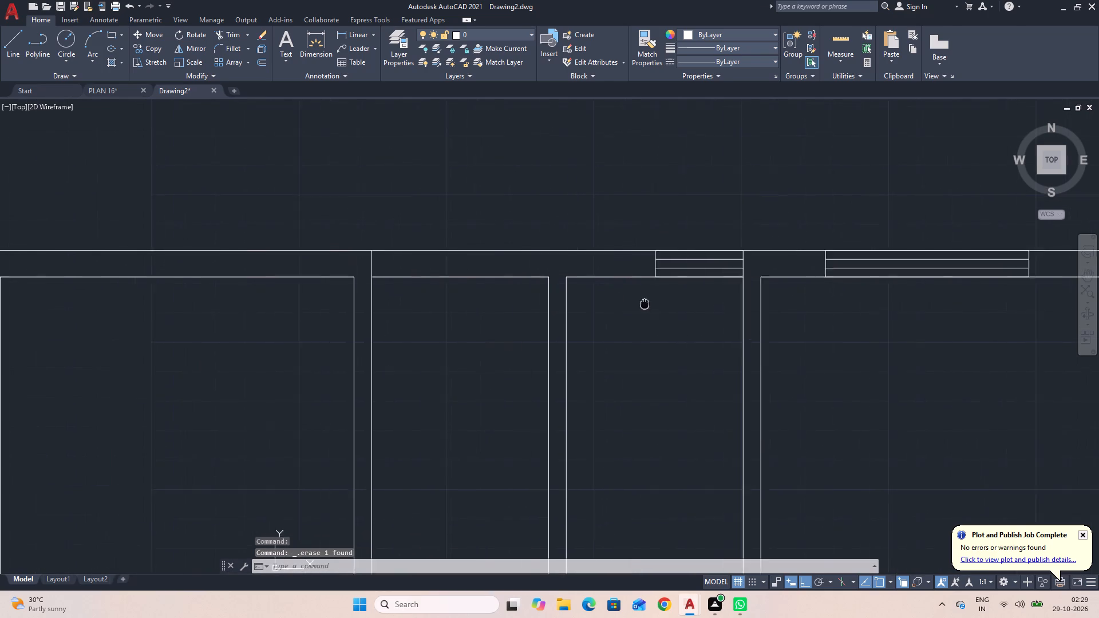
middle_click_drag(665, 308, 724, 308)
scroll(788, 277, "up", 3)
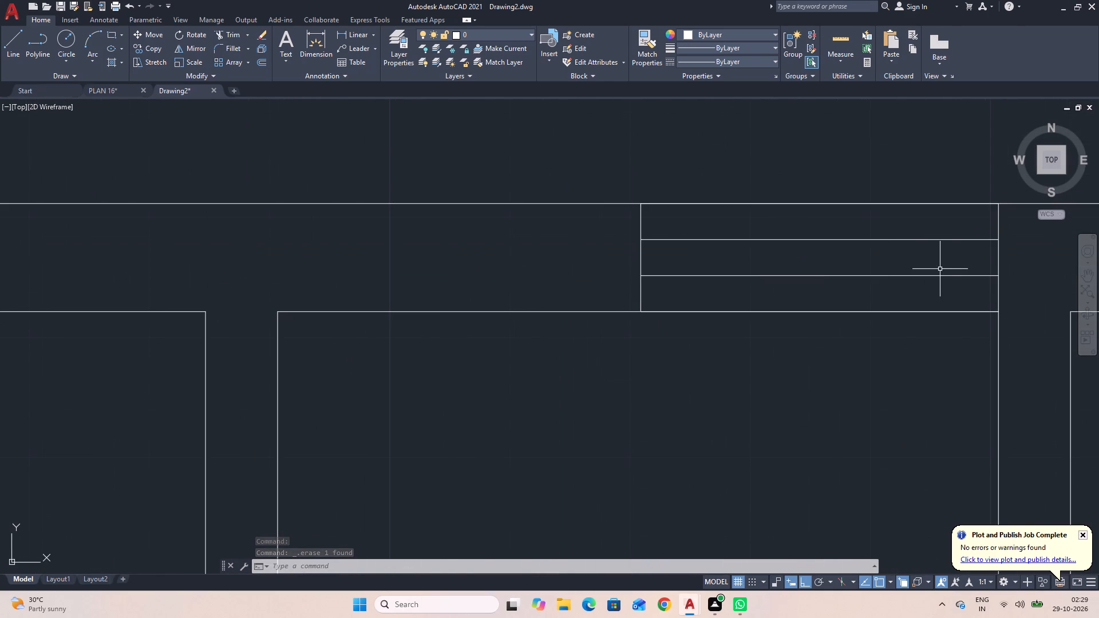
Copy the narrow space window's free short end and two inner lines to the other narrow space's outer side line in the top wall.
left_click(1026, 293)
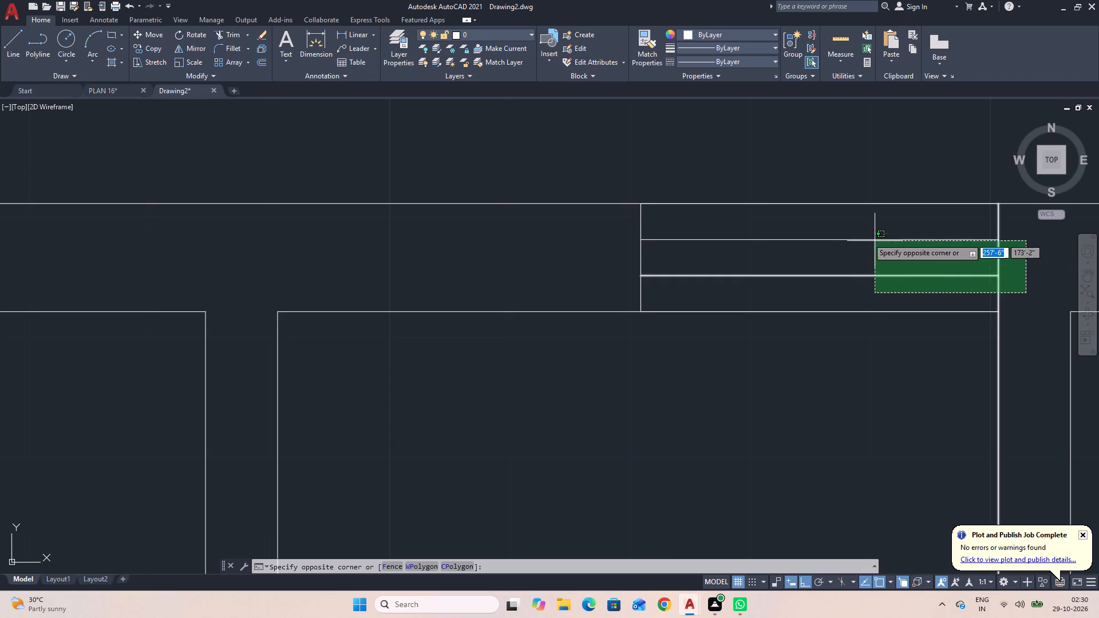
left_click(599, 225)
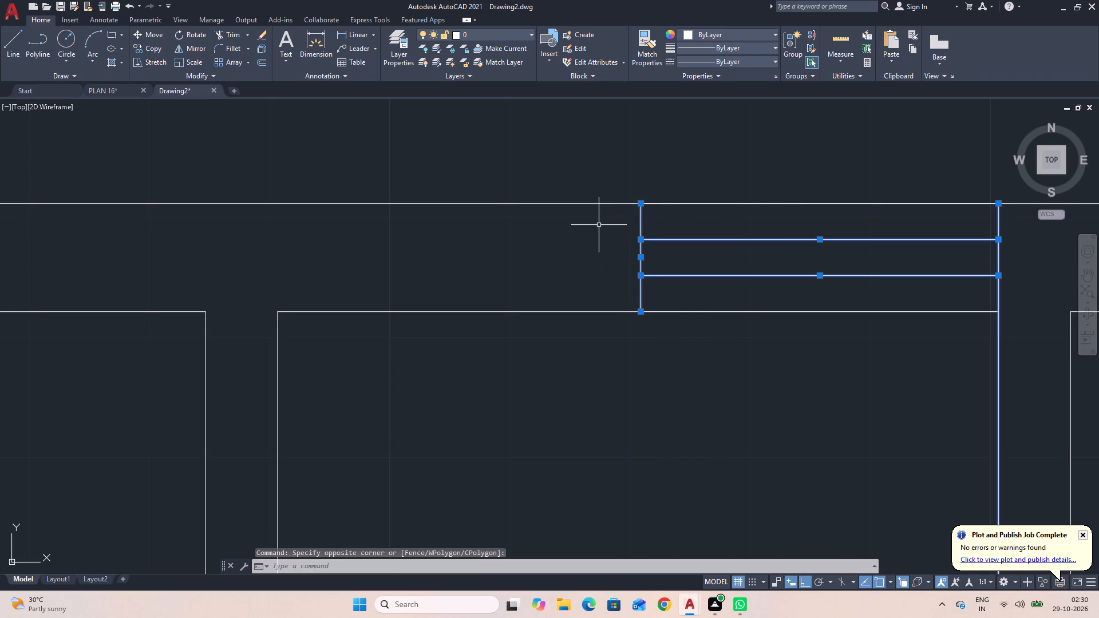
scroll(820, 340, "down", 2)
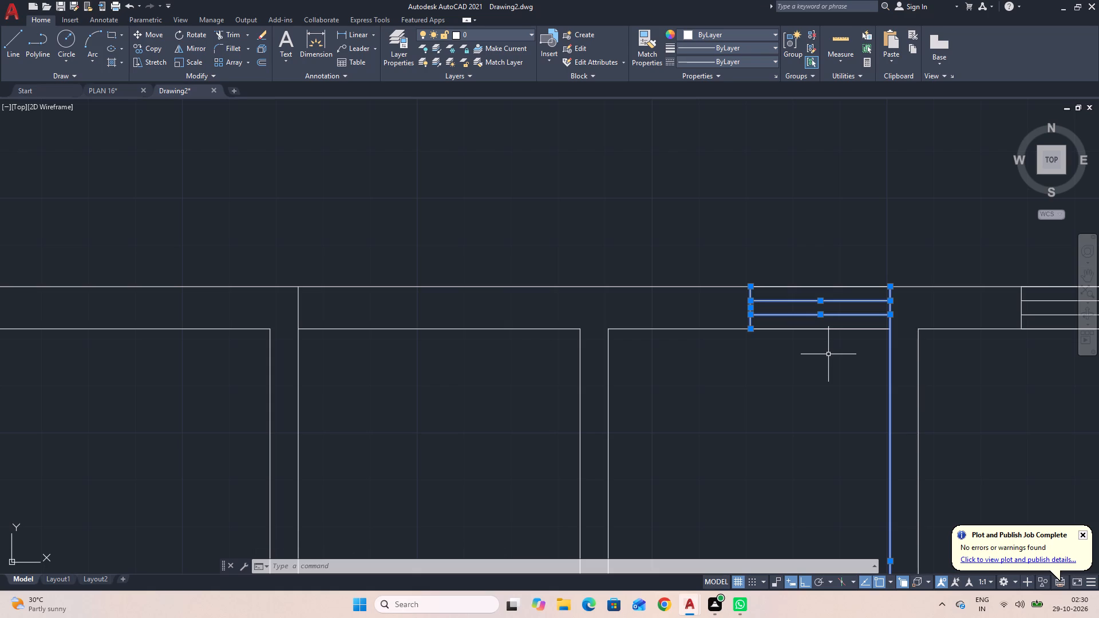
left_click(891, 360, "shift")
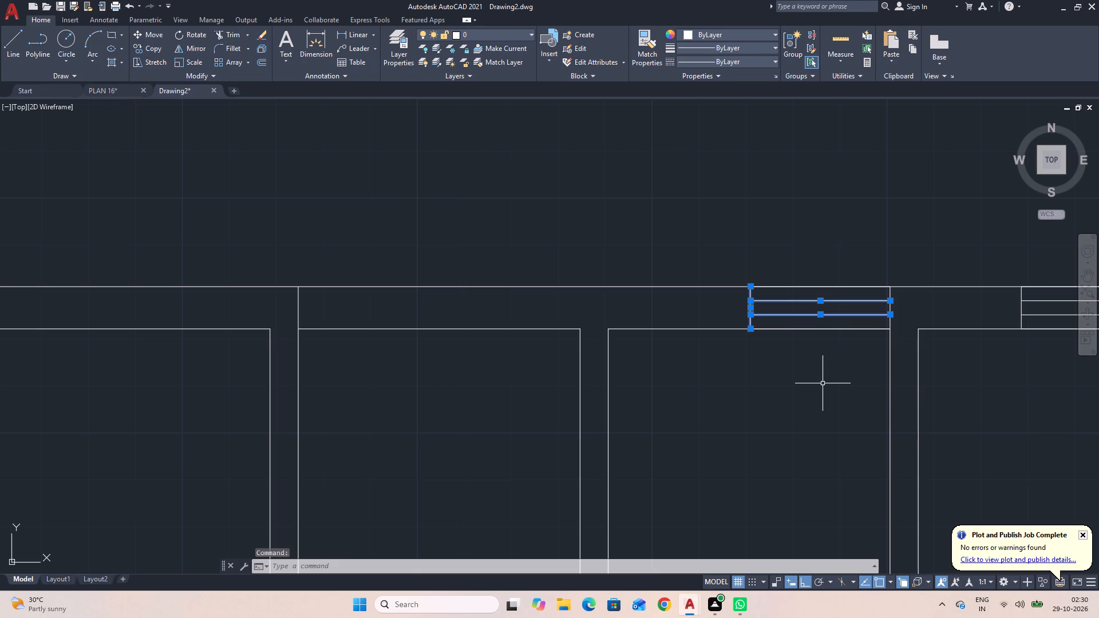
type("CO")
key("space")
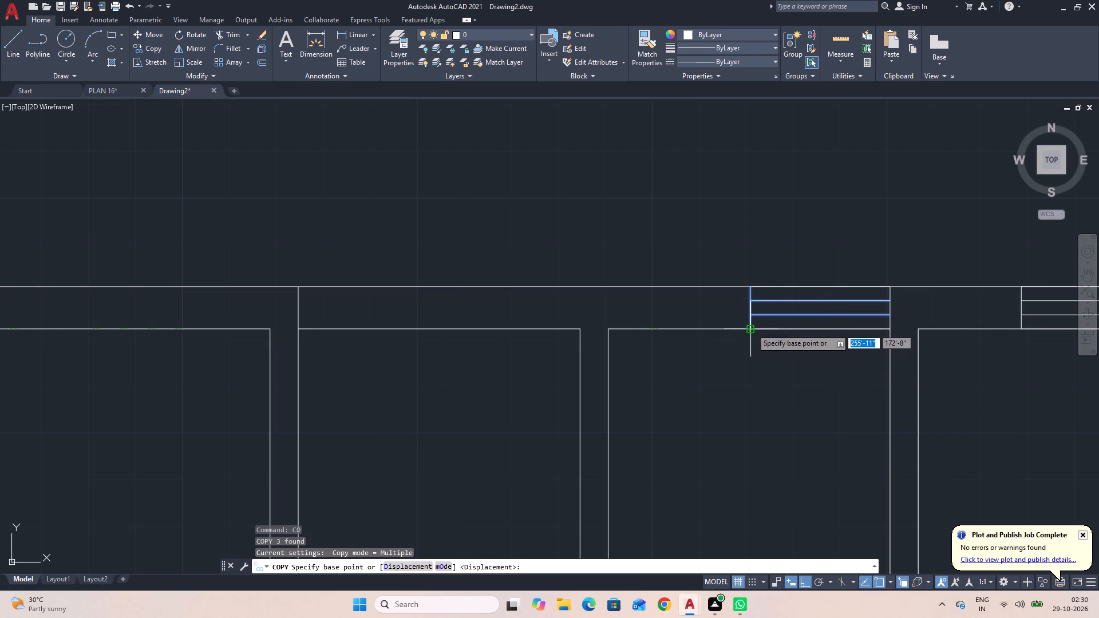
left_click(750, 329)
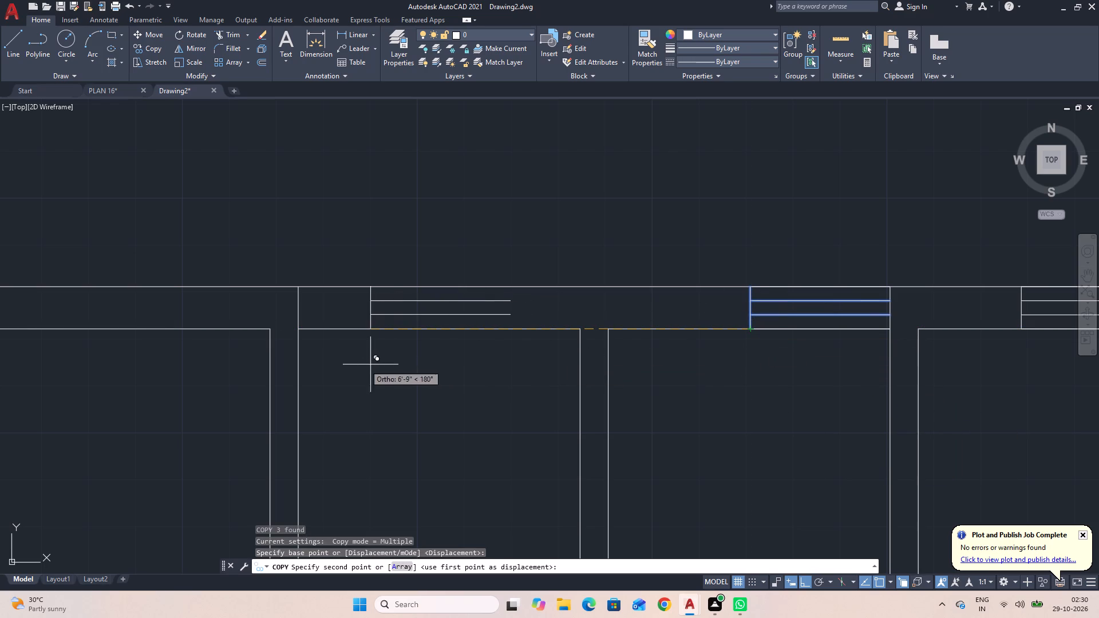
left_click(297, 330)
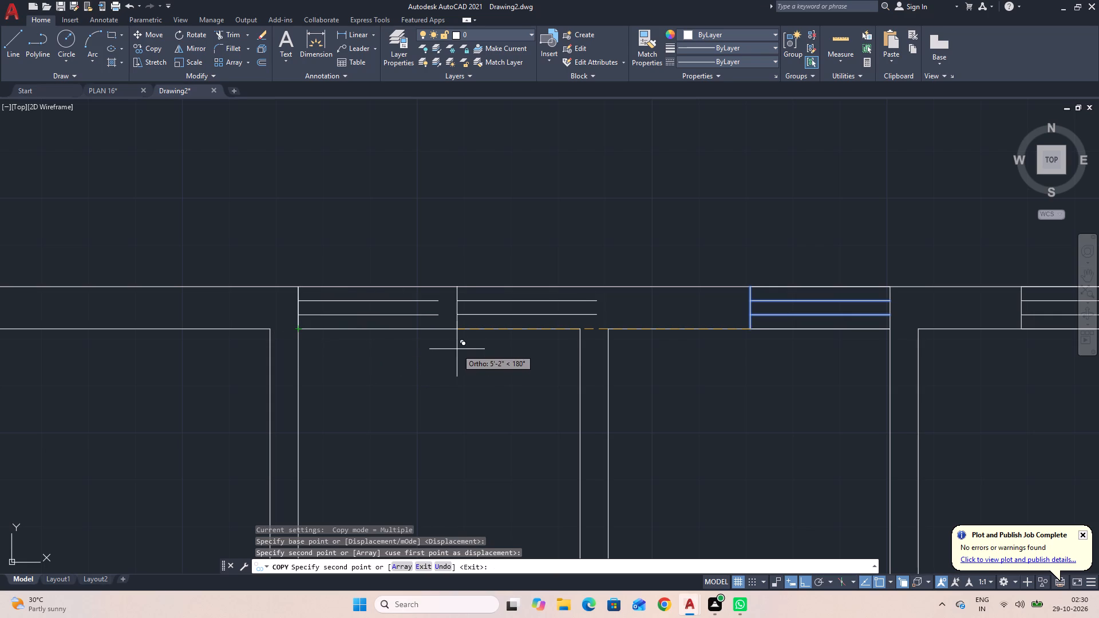
left_click(438, 318)
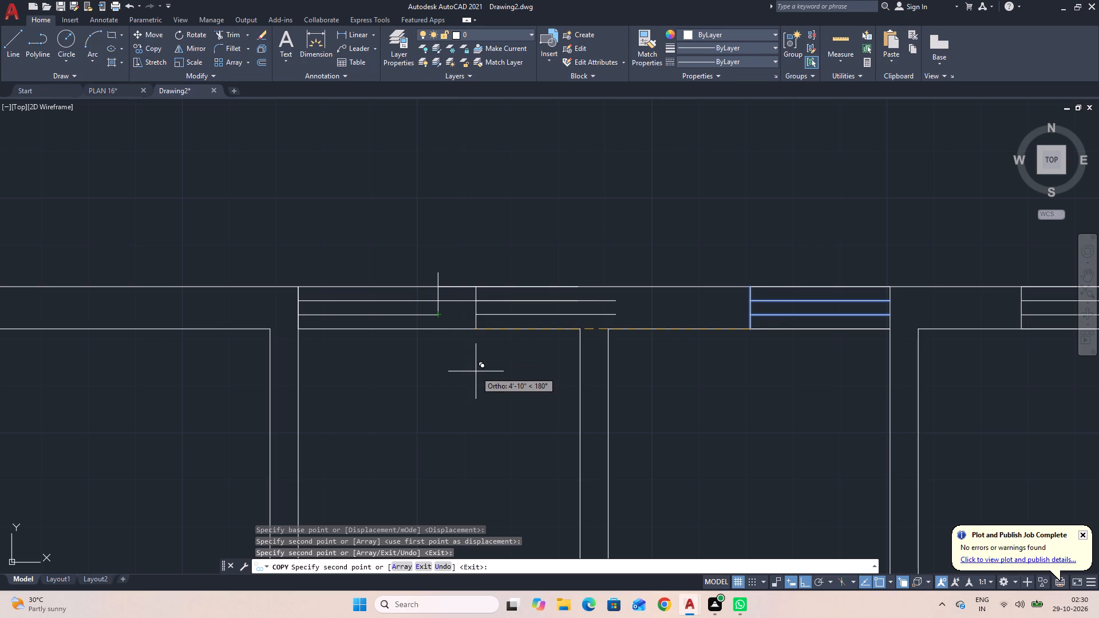
key("ctrl+z")
key("Escape")
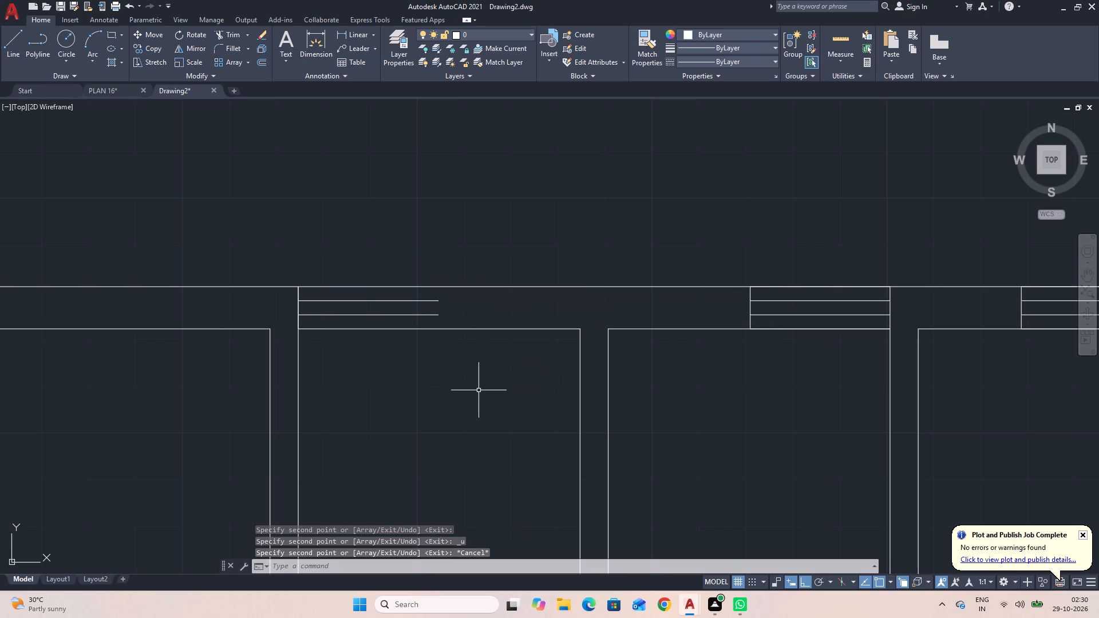
Draw a vertical line across the top wall to close the open end of the copied narrow space window.
type("L")
key("space")
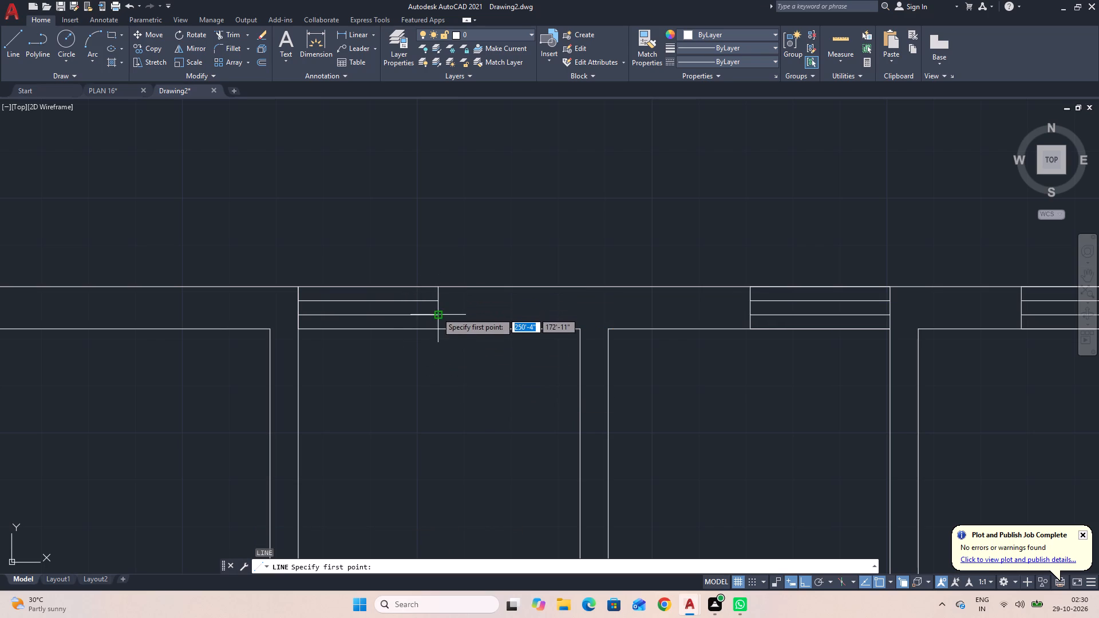
left_click(436, 330)
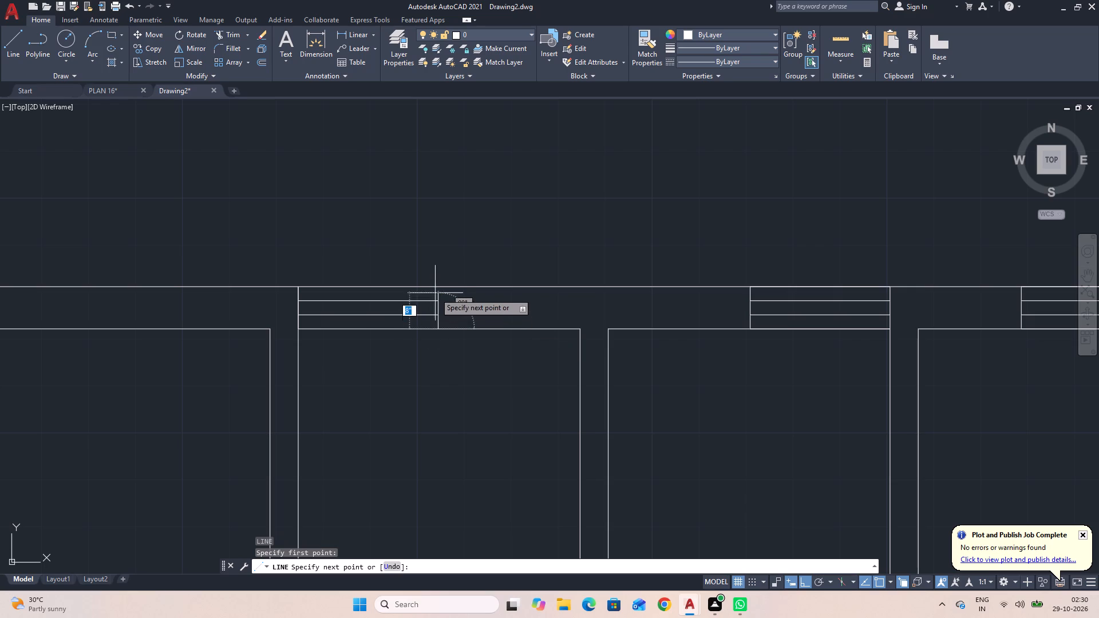
left_click(434, 286)
key("Escape")
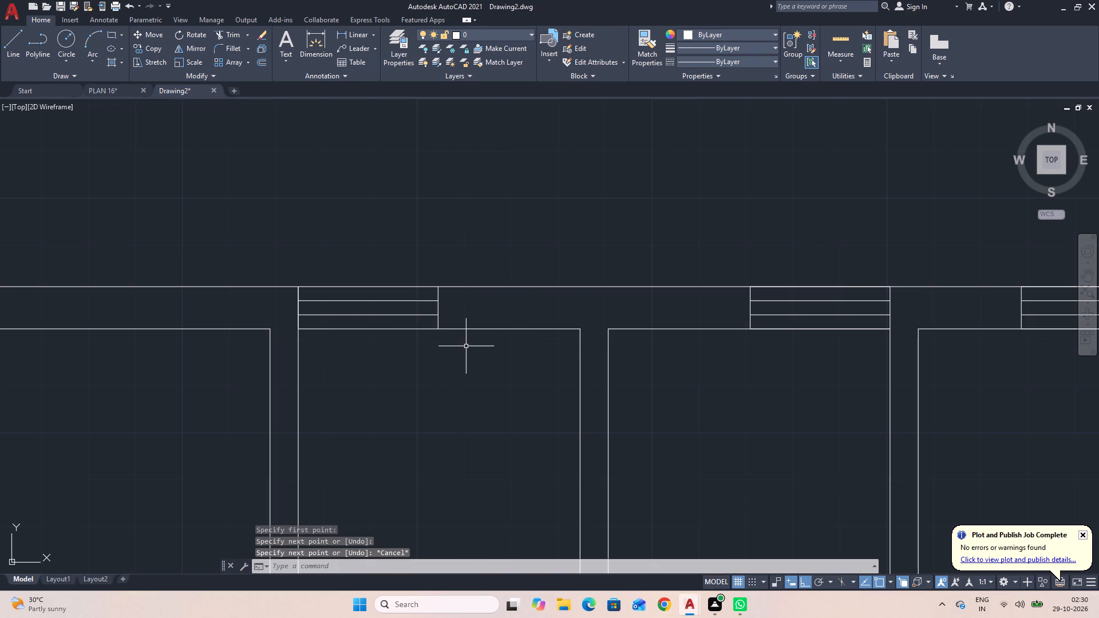
Draw a window outline about 5'9" wide across the top wall's thickness above the 10' by 12' room.
scroll(467, 346, "down", 1)
middle_click_drag(468, 390, 539, 297)
scroll(539, 296, "down", 1)
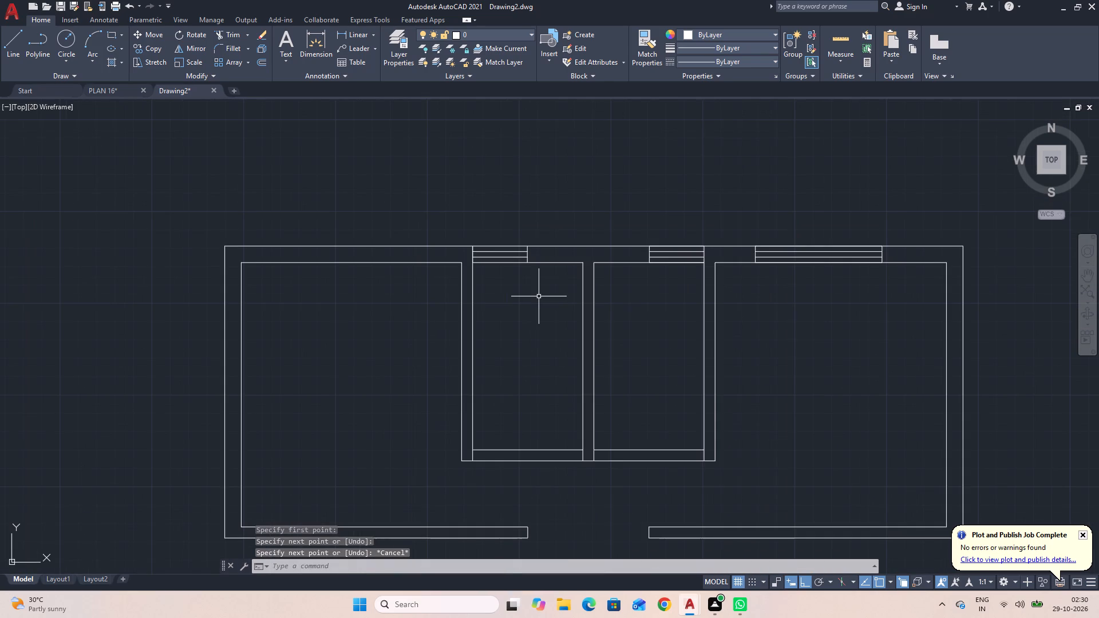
middle_click_drag(526, 307, 629, 306)
key("space")
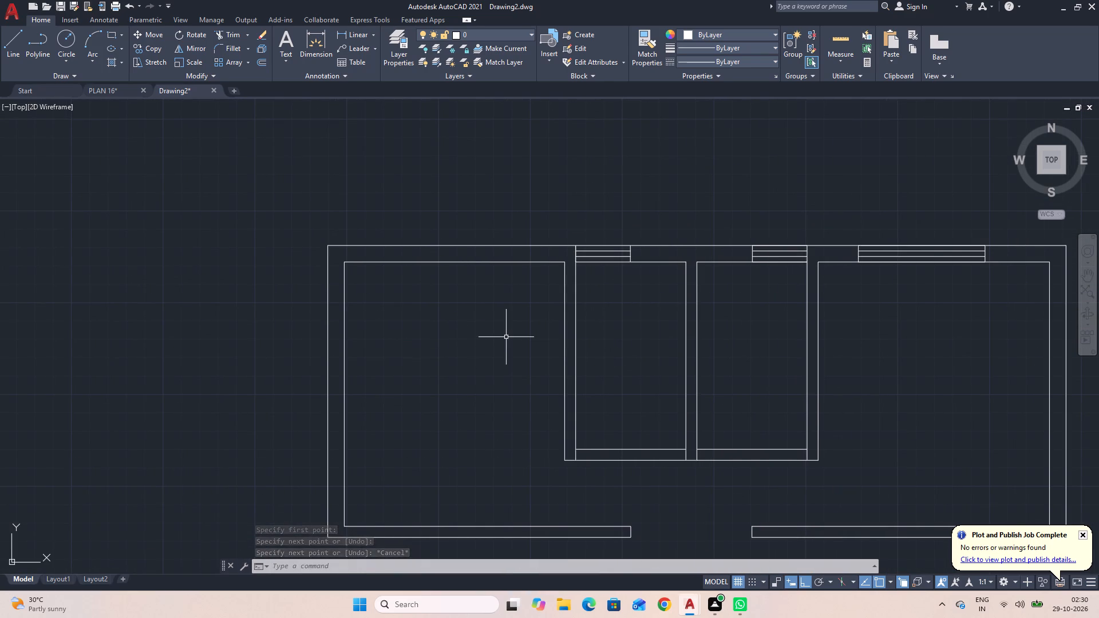
left_click(385, 243)
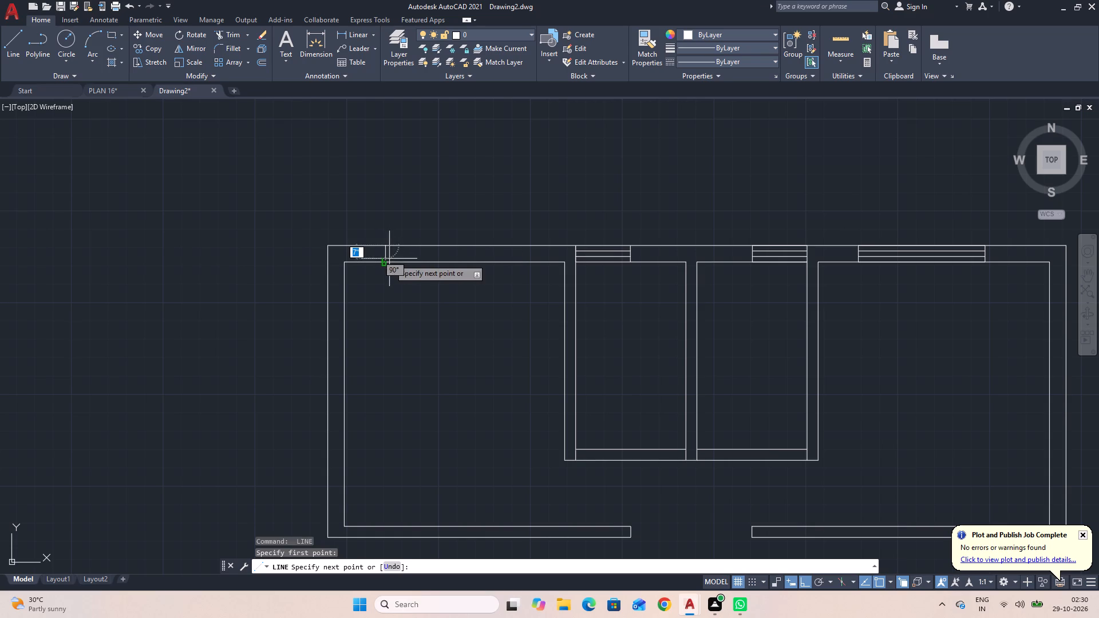
left_click(386, 261)
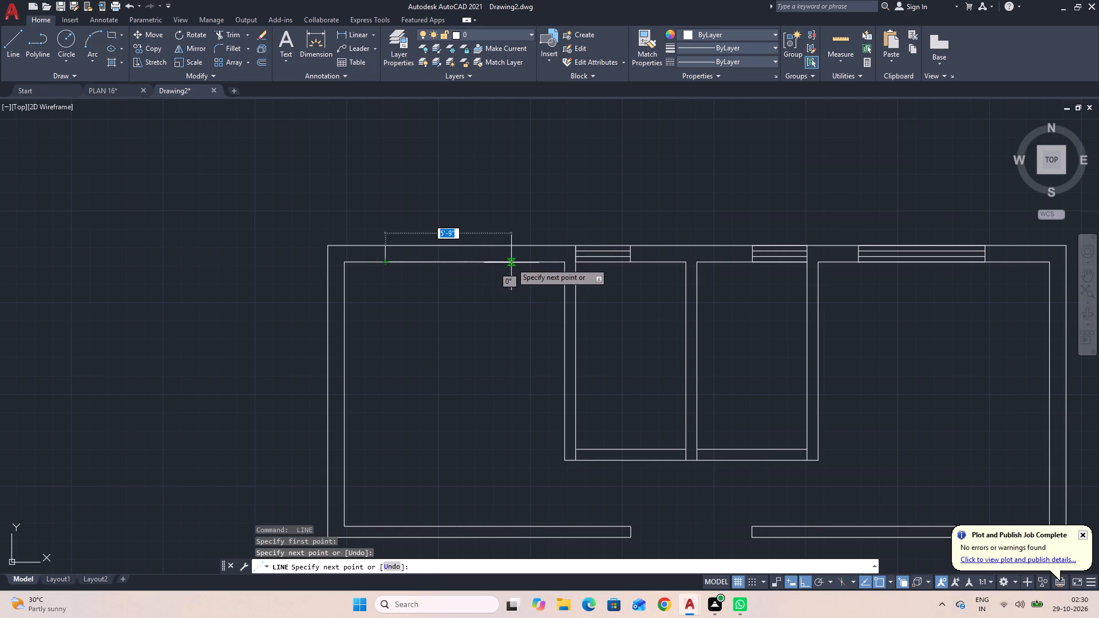
left_click(511, 263)
left_click(509, 243)
key("Escape")
Draw a horizontal centre line through the 10' room's window outline, between the midpoints of its short ends.
key("space")
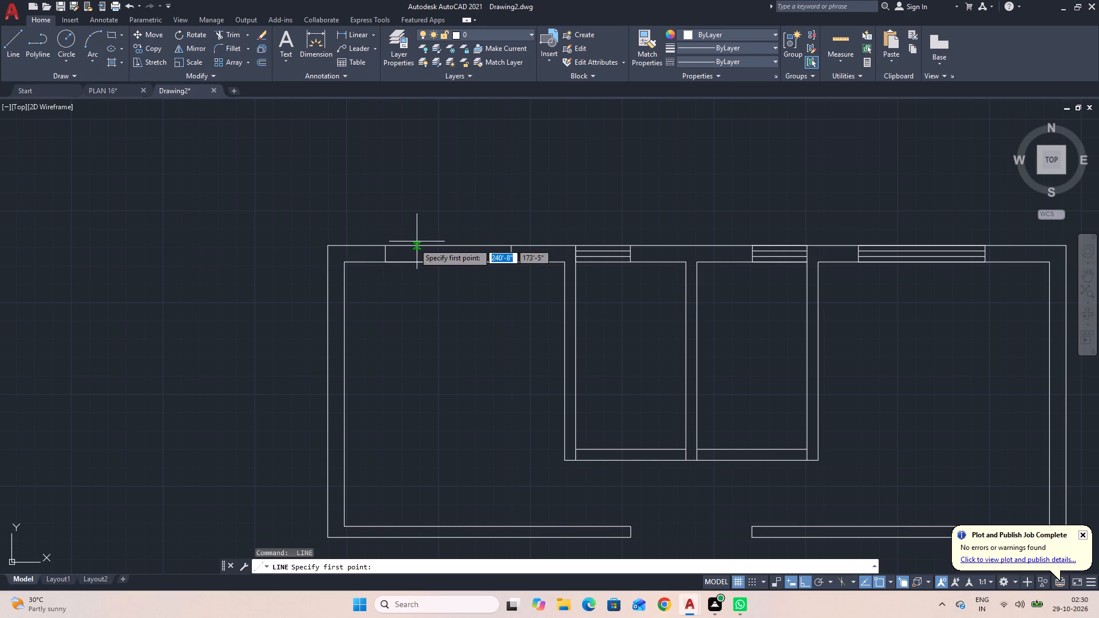
left_click(386, 255)
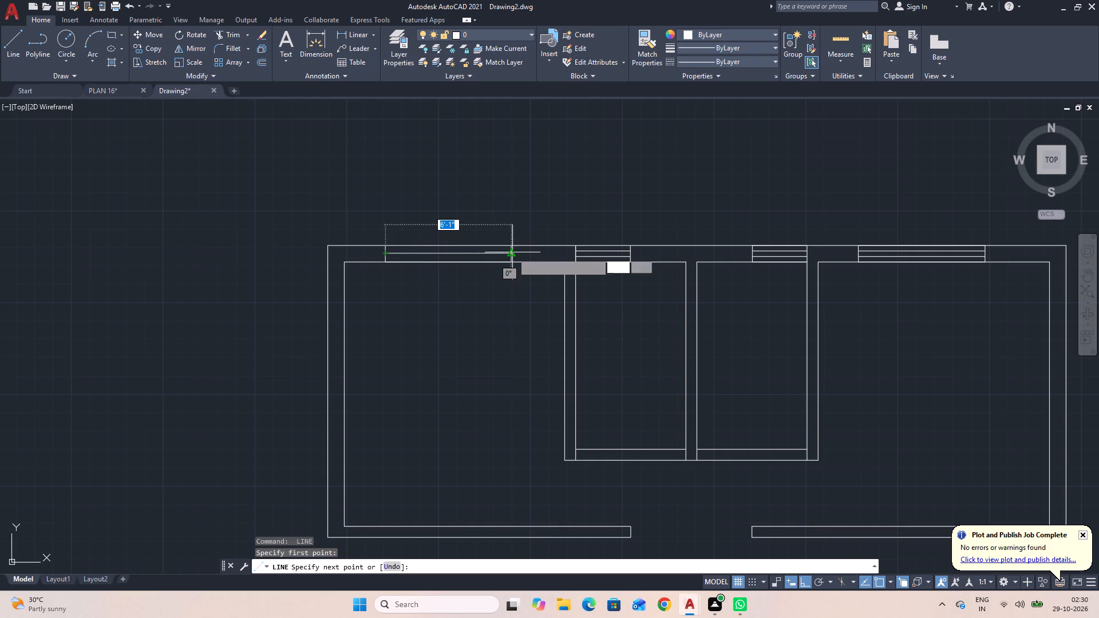
left_click(509, 252)
key("Escape")
Offset the centre line of the 10' room's window by 1.5" to both sides.
scroll(489, 259, "up", 3)
key("space")
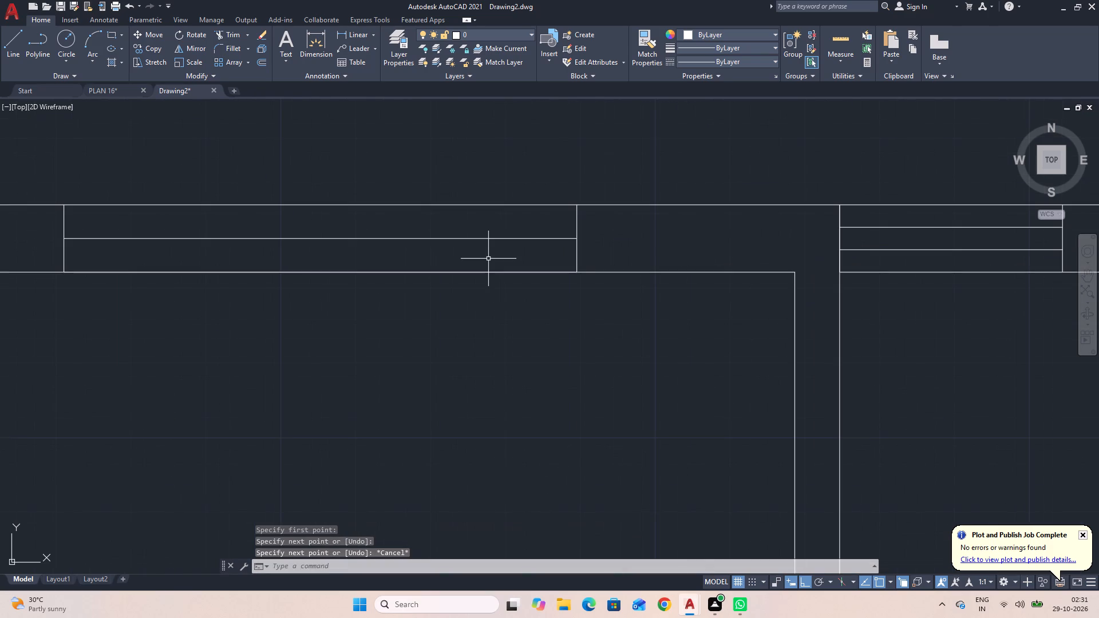
key("Escape")
type("O")
key("space")
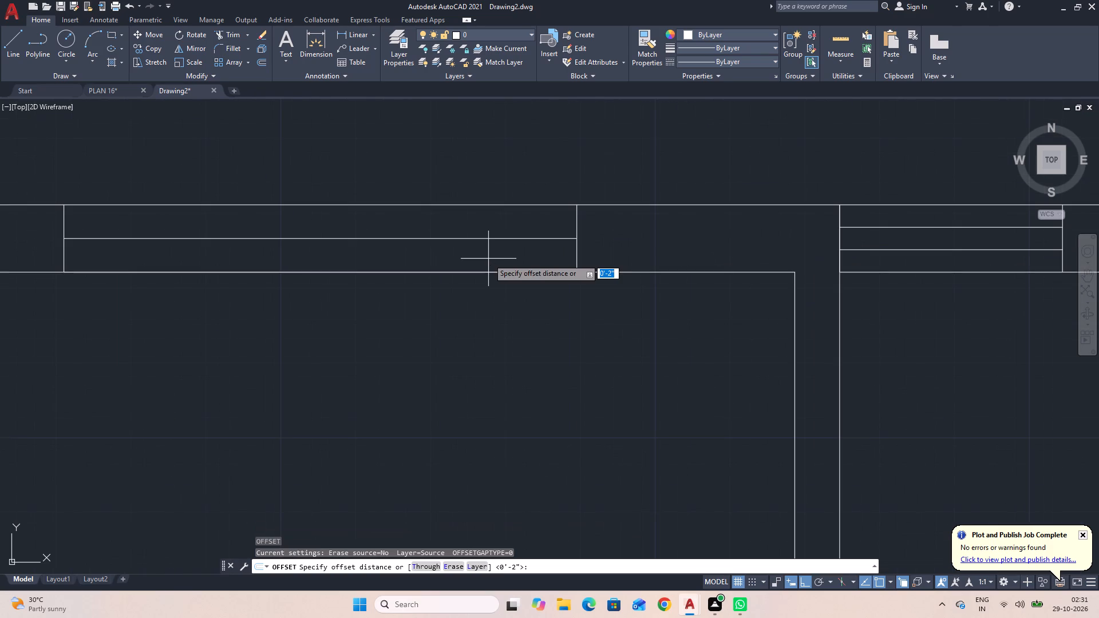
type("1.5")
key("Return")
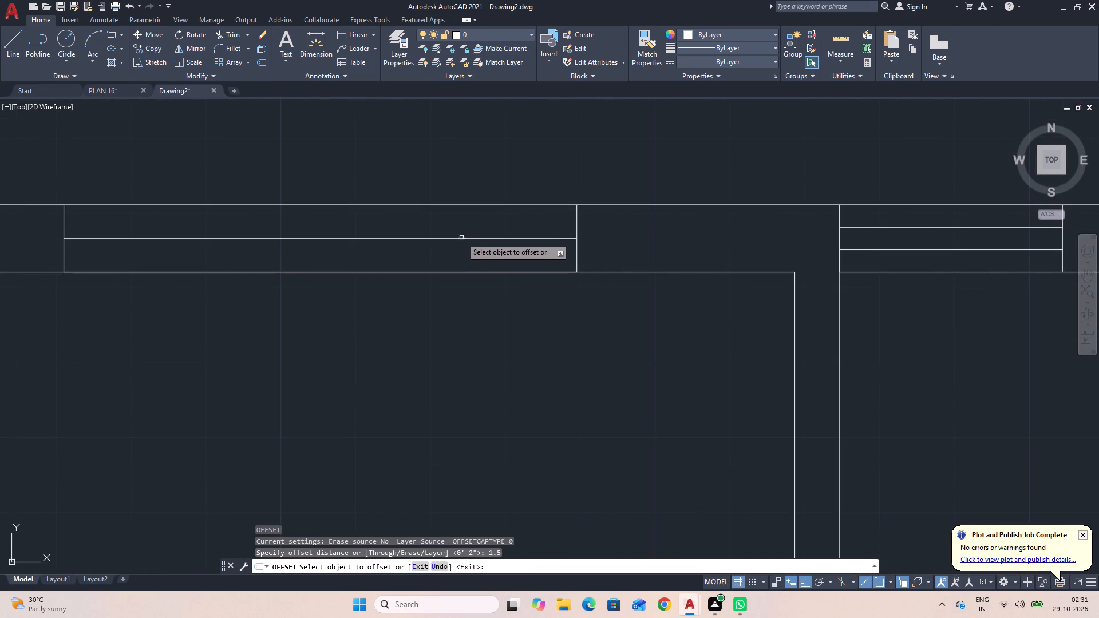
left_click(458, 238)
left_click(456, 227)
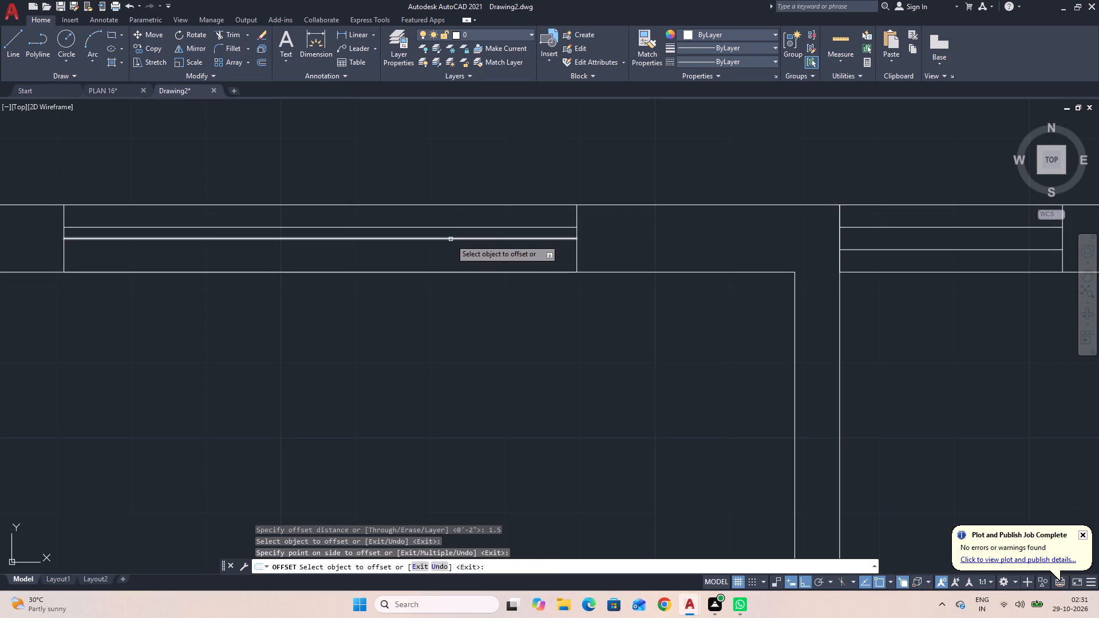
left_click(450, 239)
left_click(449, 251)
key("Escape")
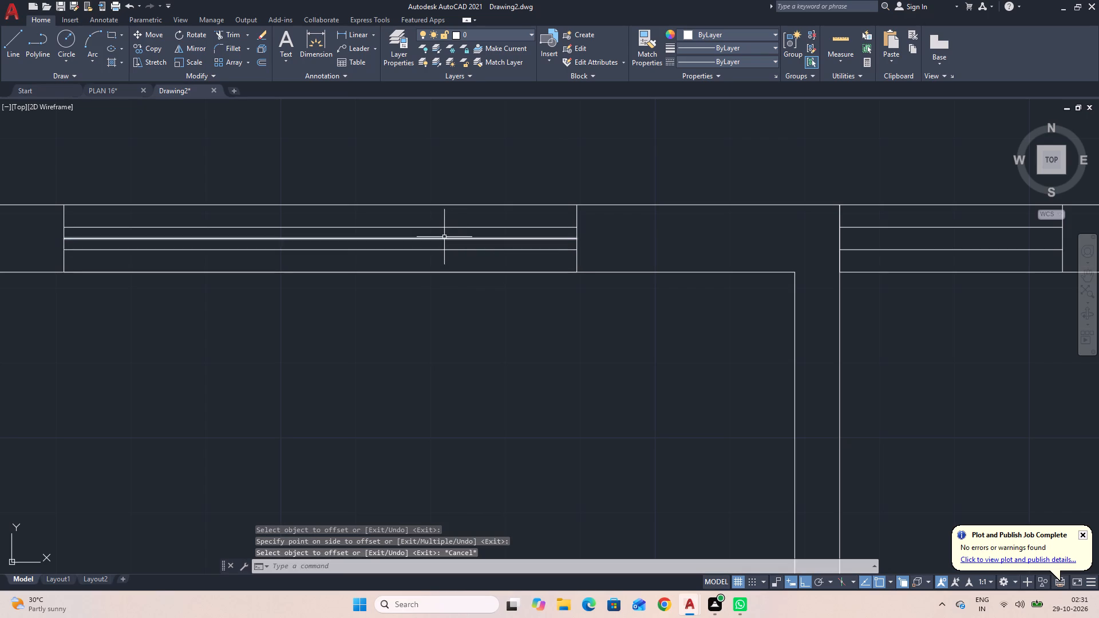
Delete the original centre line of the 10' room's window, keeping its two offset lines.
left_click(444, 237)
key("Delete")
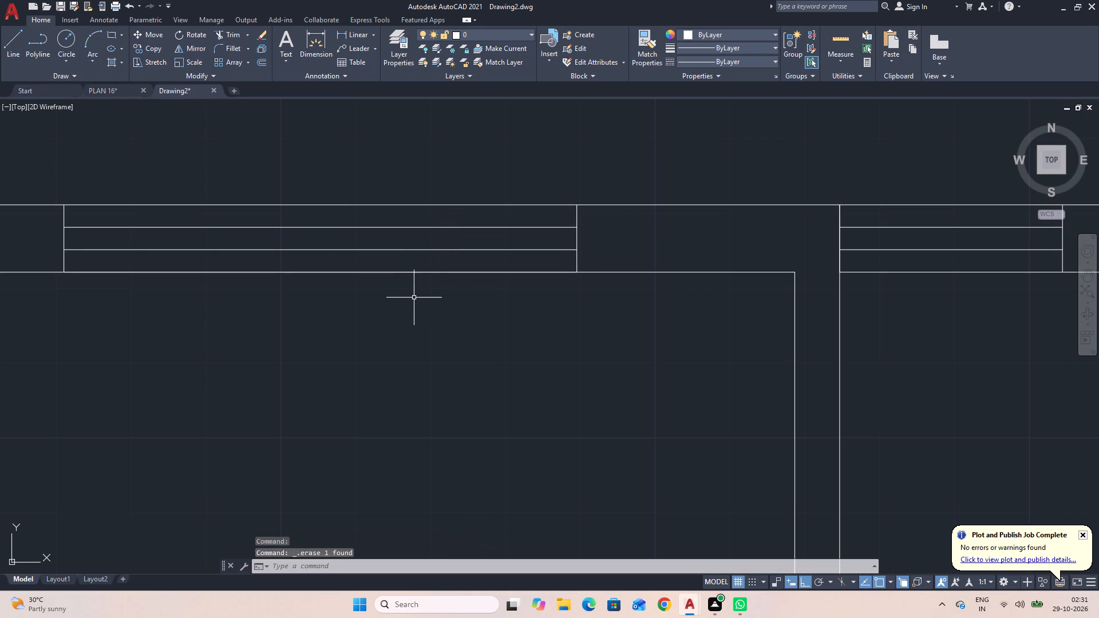
Draw a rectangle about 2'1" by 1'9" from lines, just inside the upper outer corner of the 10' by 12' room.
scroll(449, 287, "down", 3)
scroll(460, 360, "down", 1)
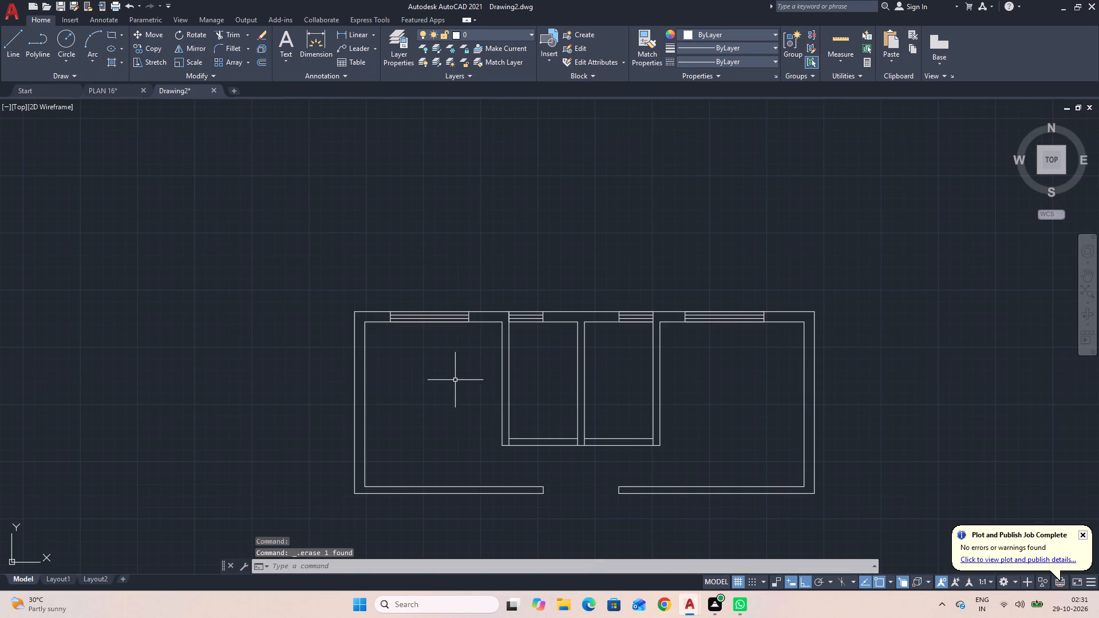
middle_click_drag(453, 382, 490, 279)
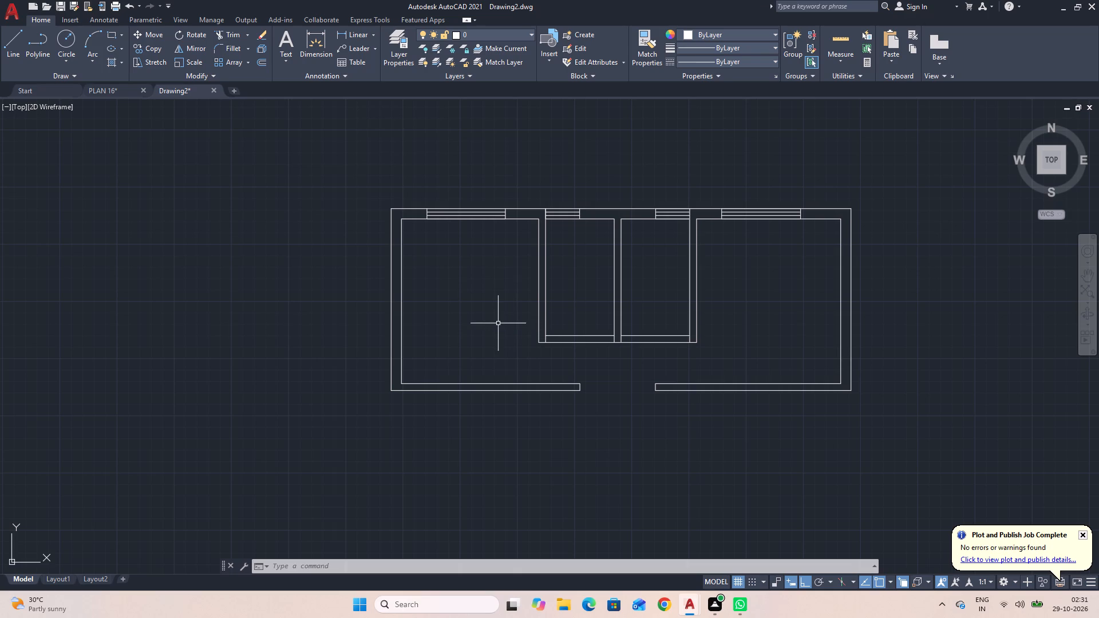
scroll(422, 276, "up", 2)
scroll(422, 276, "down", 1)
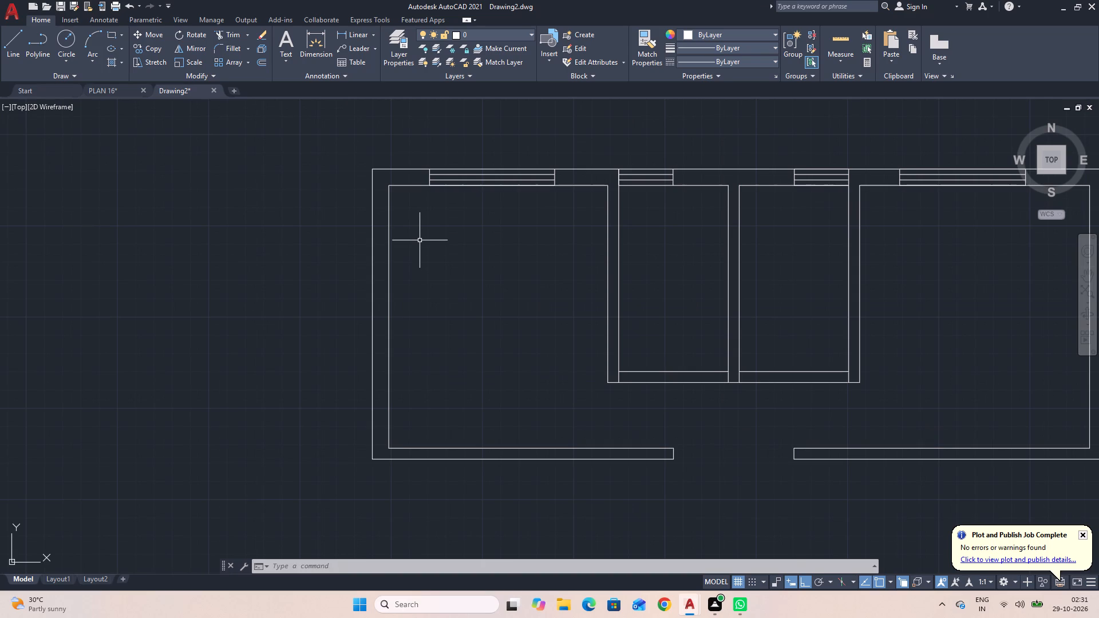
type("L")
key("space")
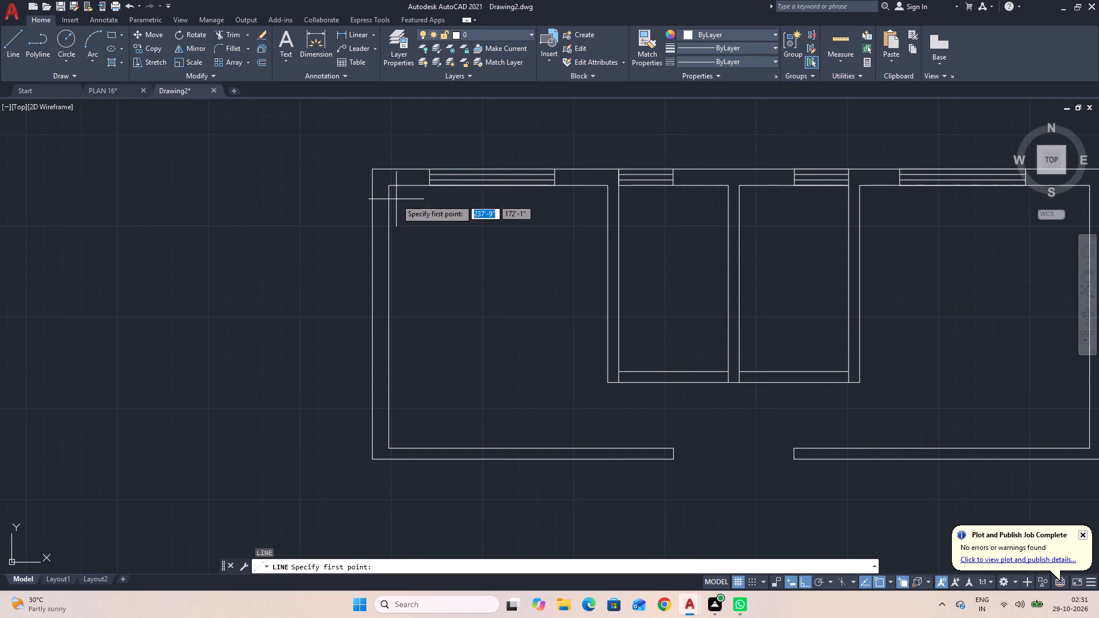
left_click(397, 198)
left_click(398, 238)
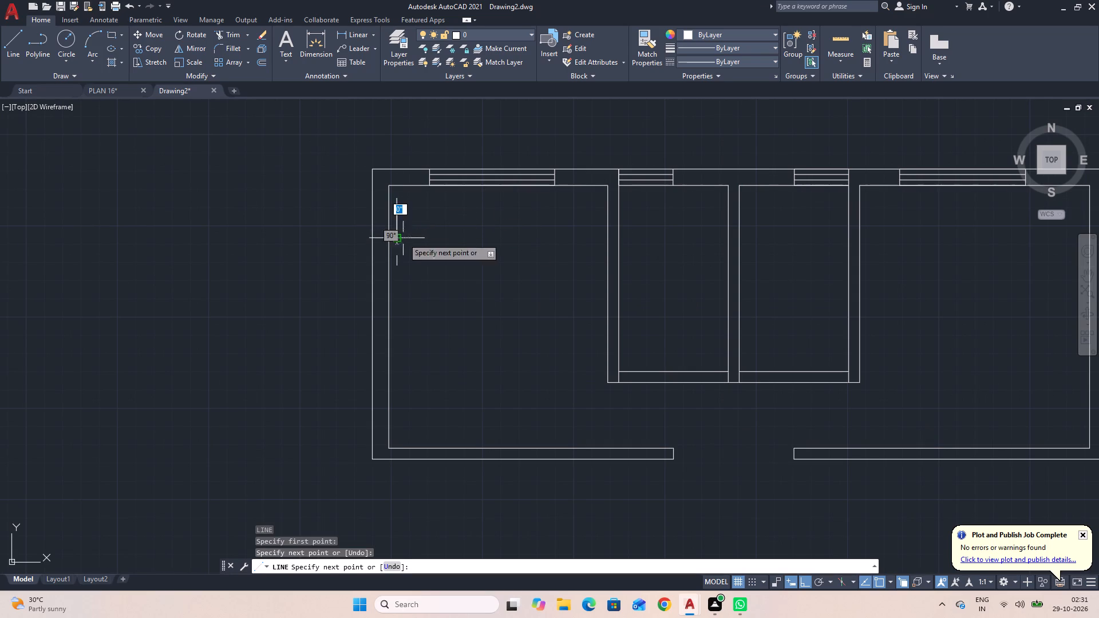
left_click(442, 237)
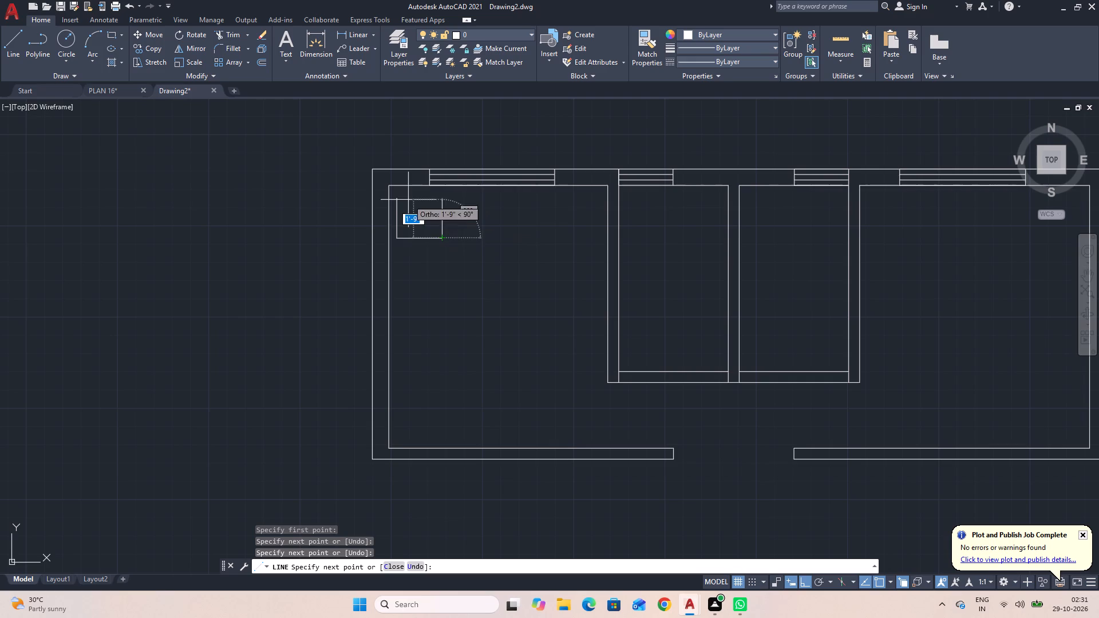
left_click(425, 198)
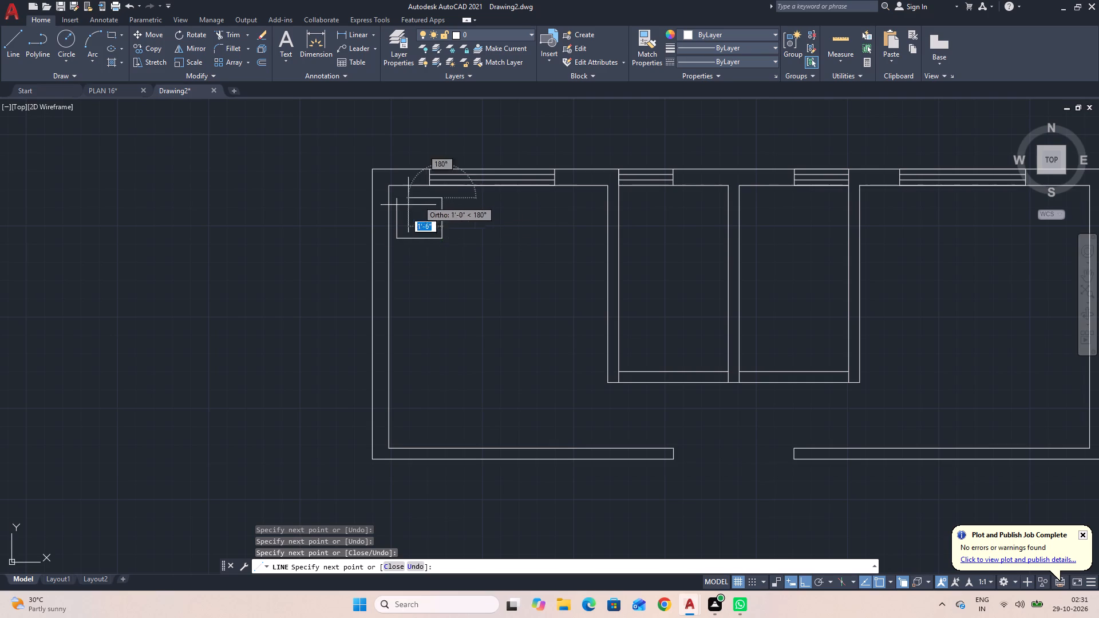
left_click(394, 201)
key("Escape")
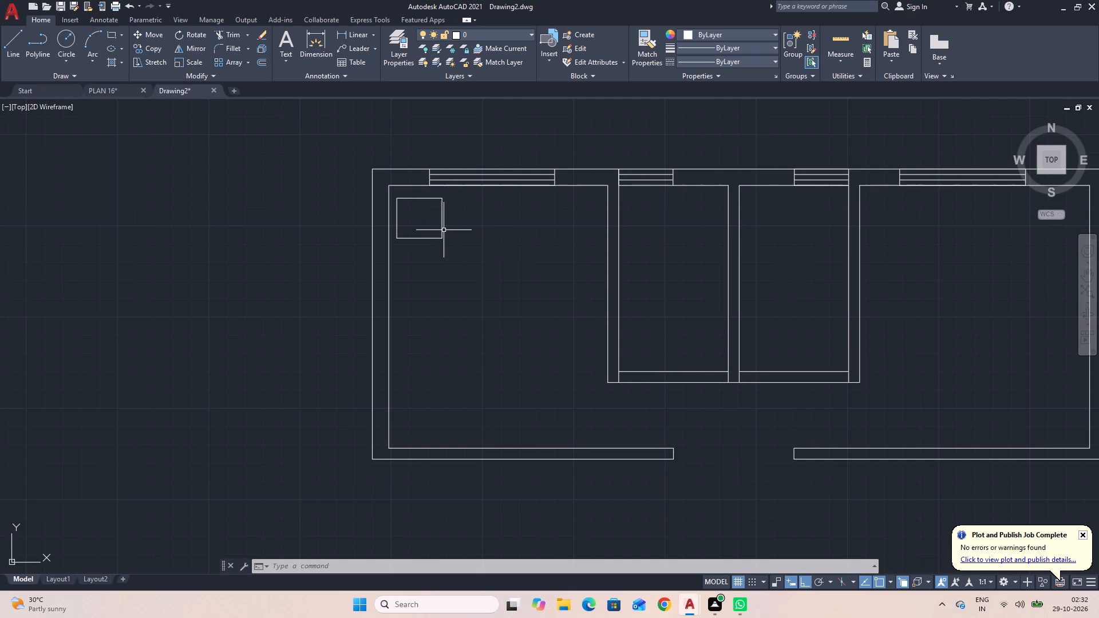
Draw three concentric circles centred in the corner rectangle, with radii of about 8" and 6" plus a small inner one.
left_click(65, 40)
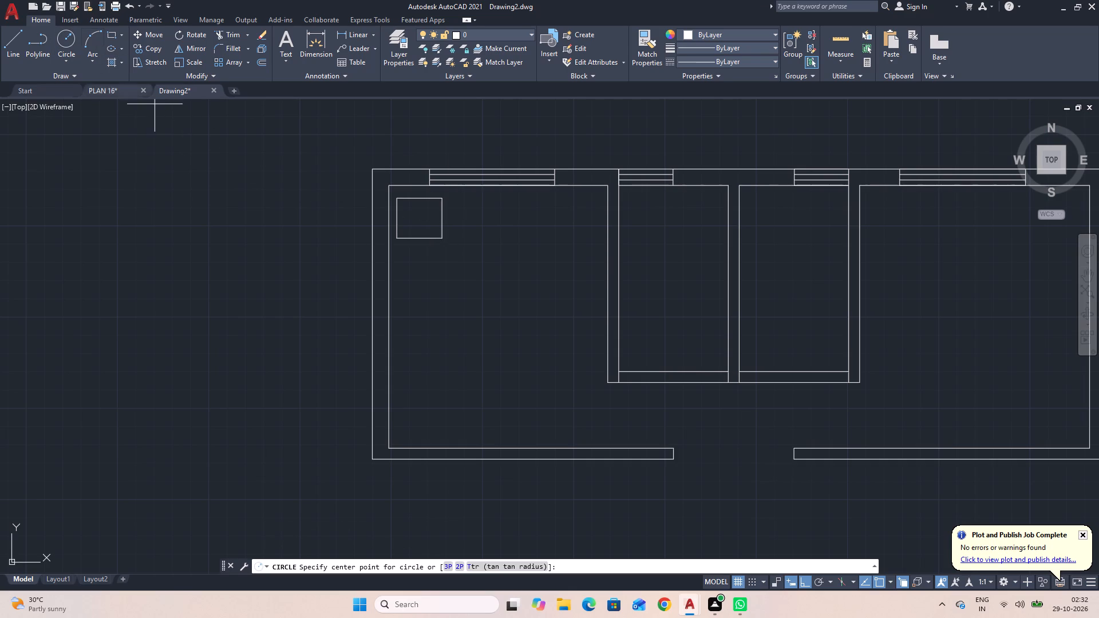
left_click(418, 220)
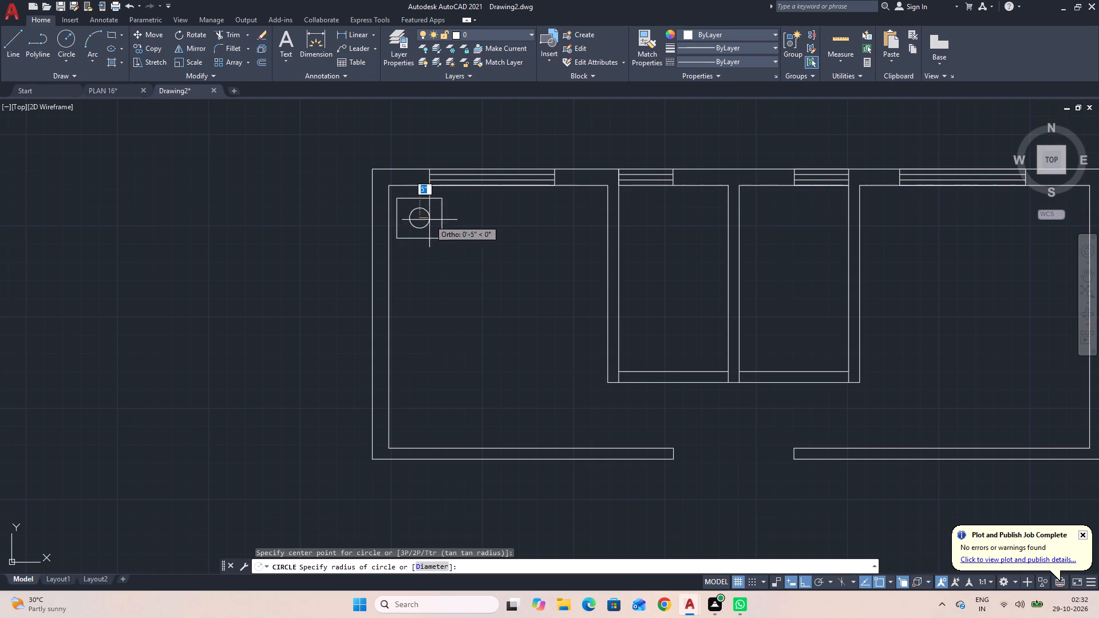
scroll(440, 213, "up", 2)
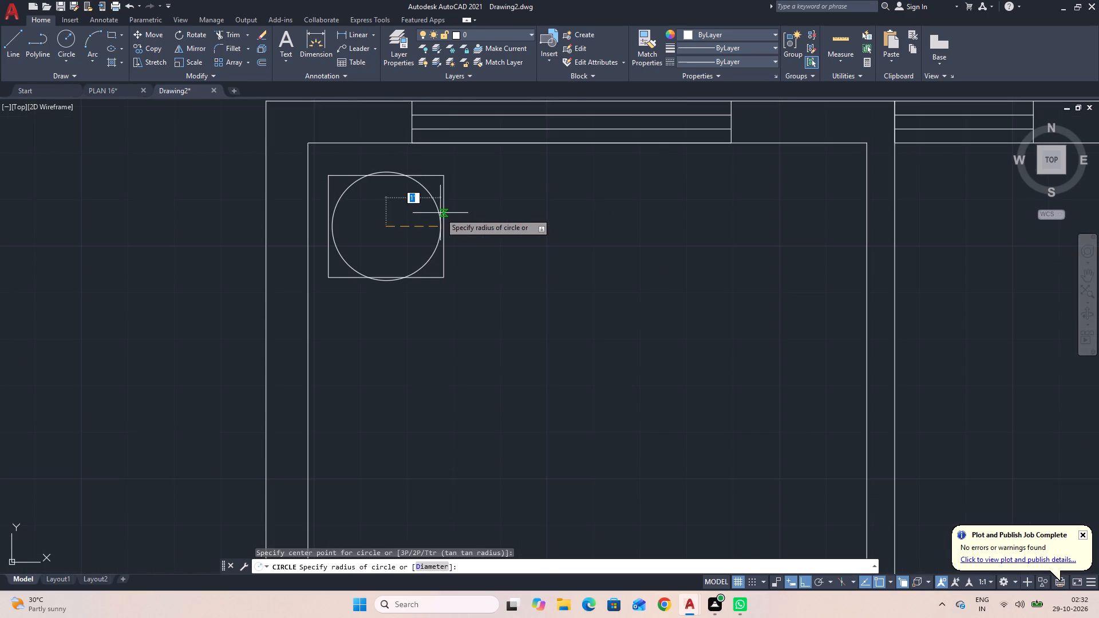
left_click(424, 225)
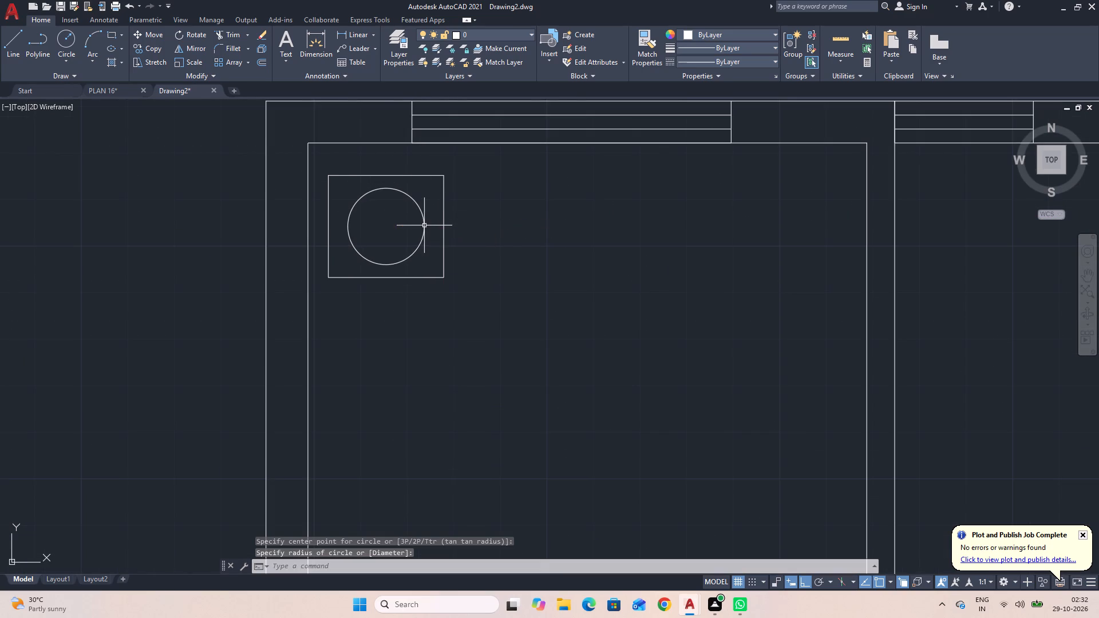
key("space")
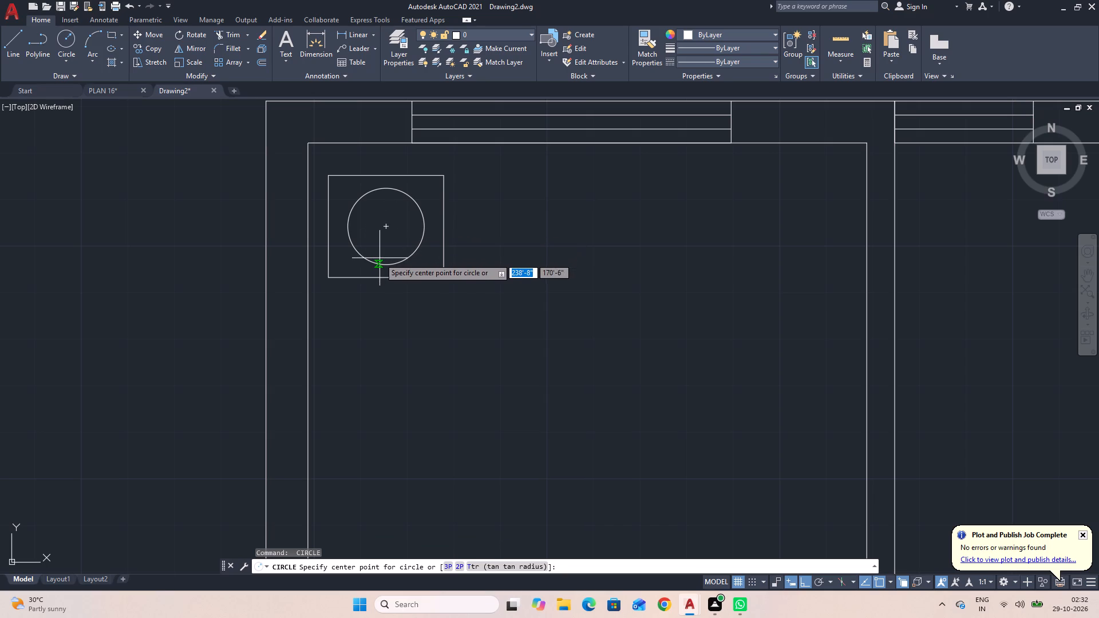
left_click(385, 229)
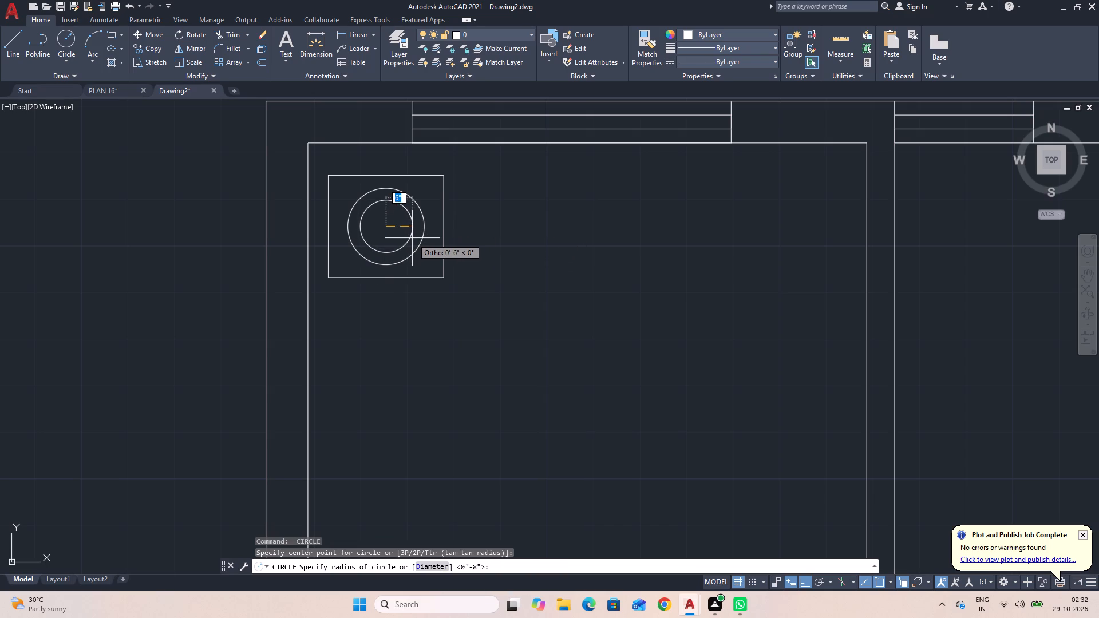
left_click(412, 238)
key("space")
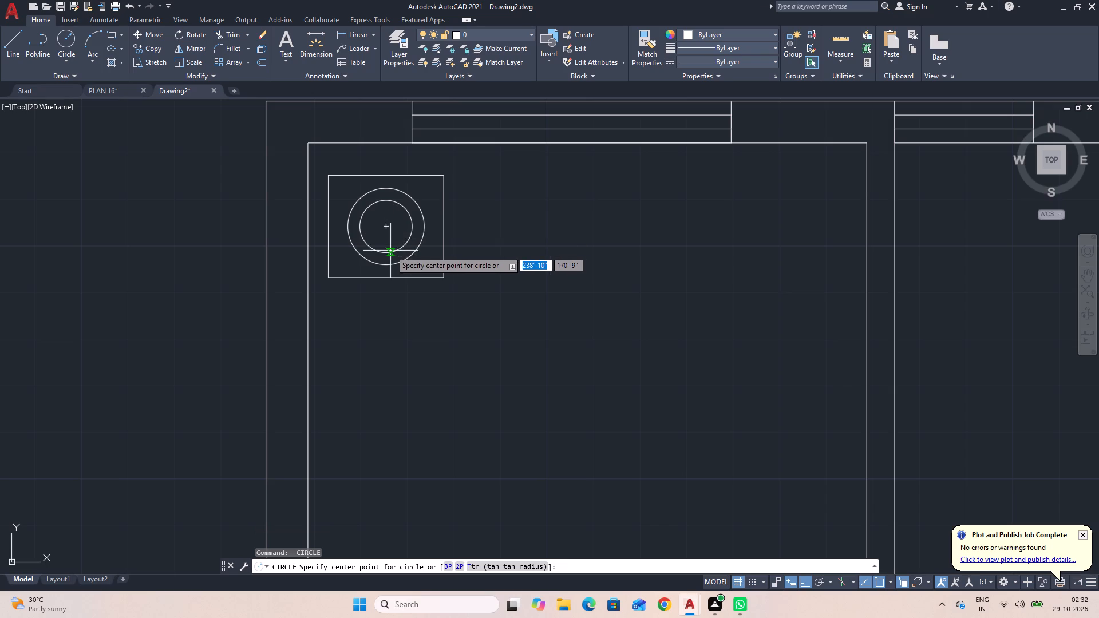
left_click(386, 229)
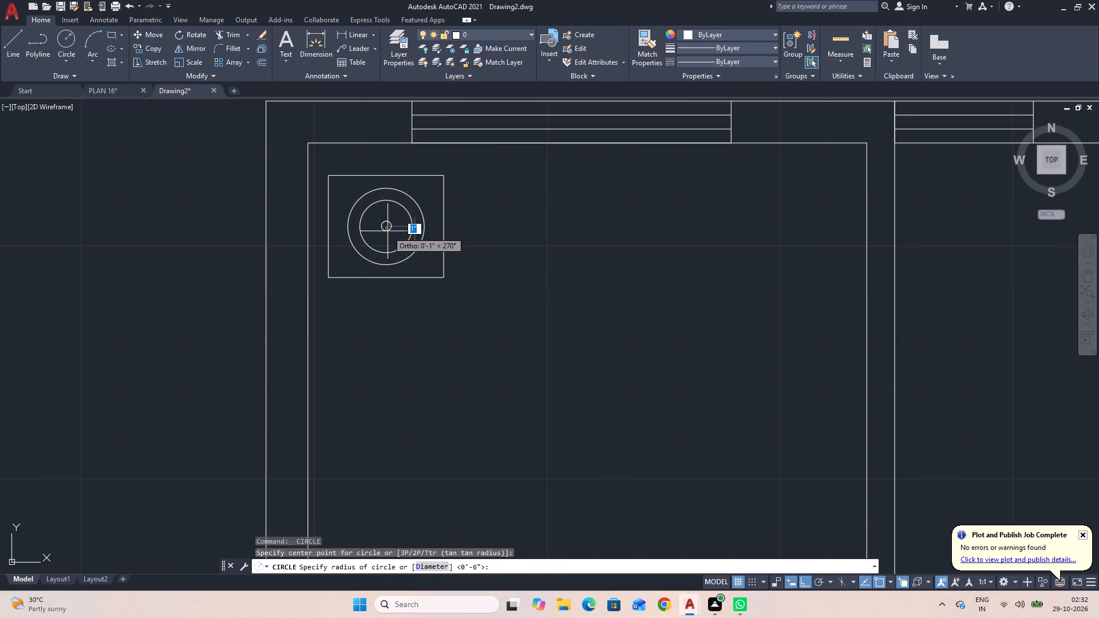
left_click(391, 234)
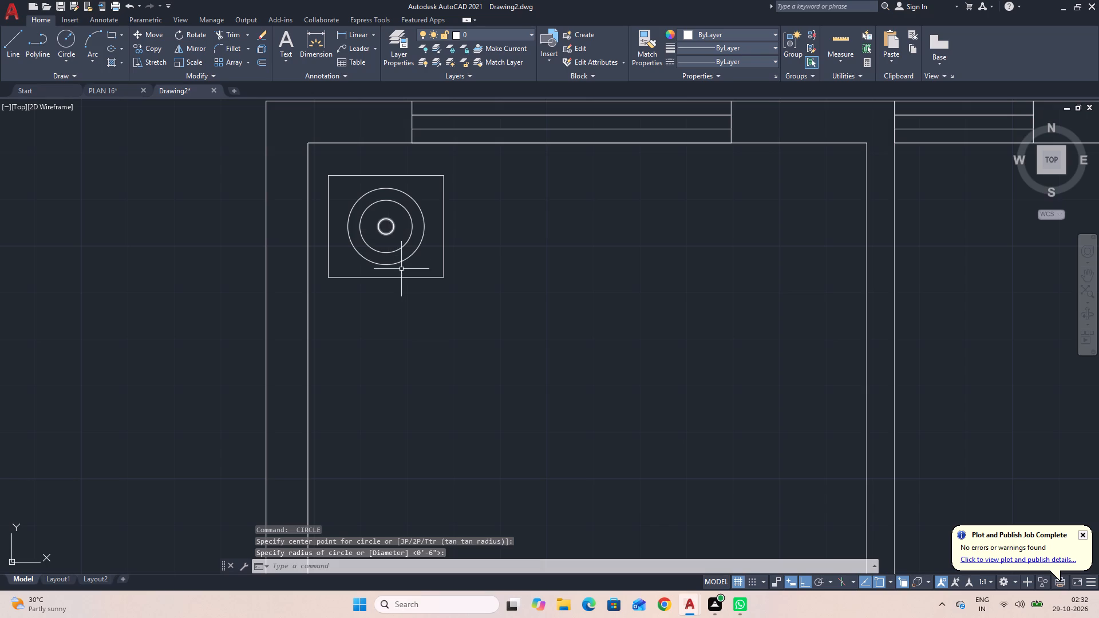
key("Escape")
Copy the rectangle with its three circles about 9'1" straight down to the lower outer corner of the same room.
left_click(493, 310)
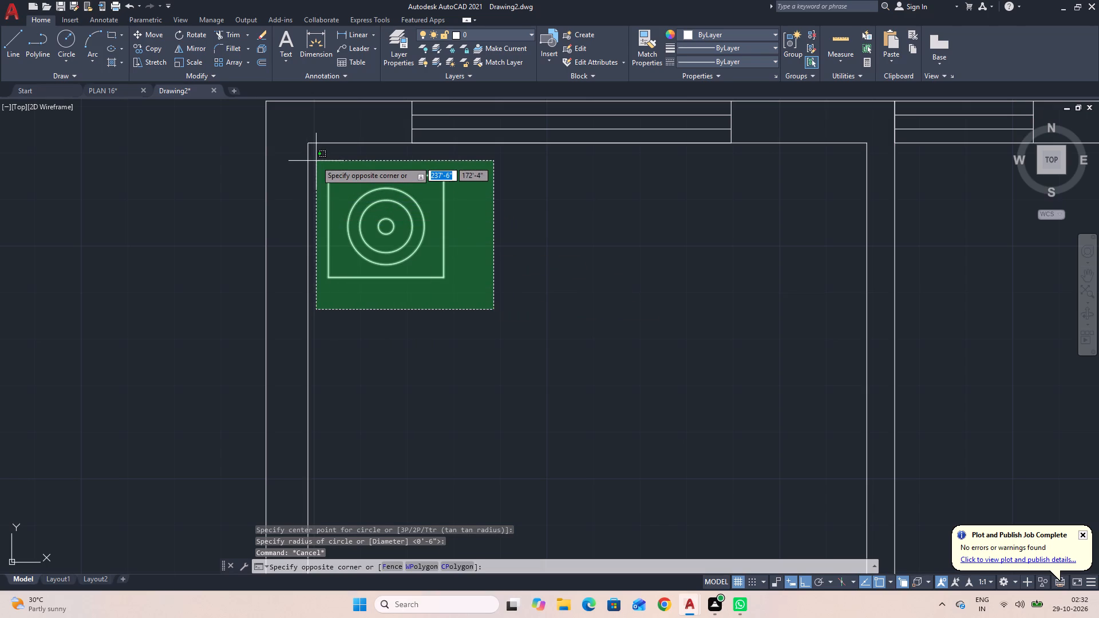
left_click(317, 161)
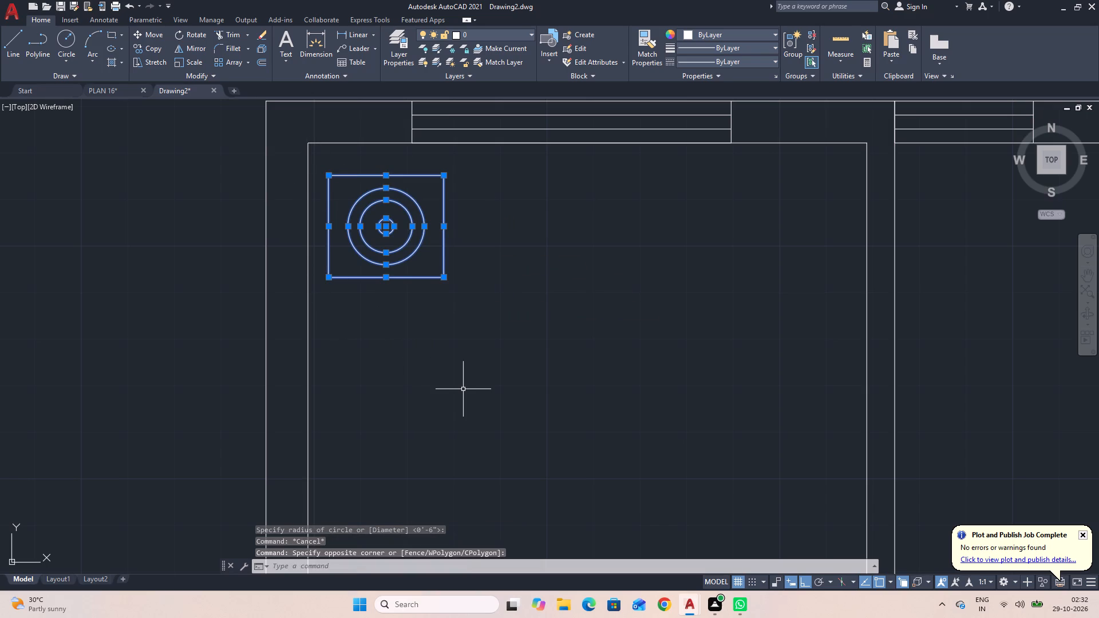
type("CO")
key("space")
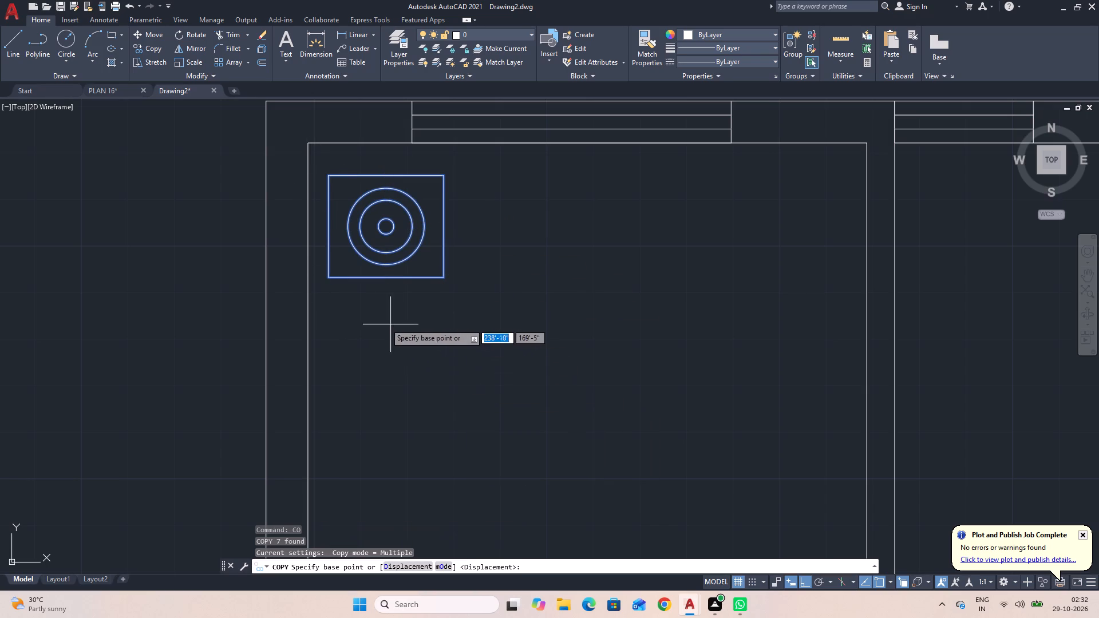
left_click(329, 275)
scroll(340, 315, "down", 2)
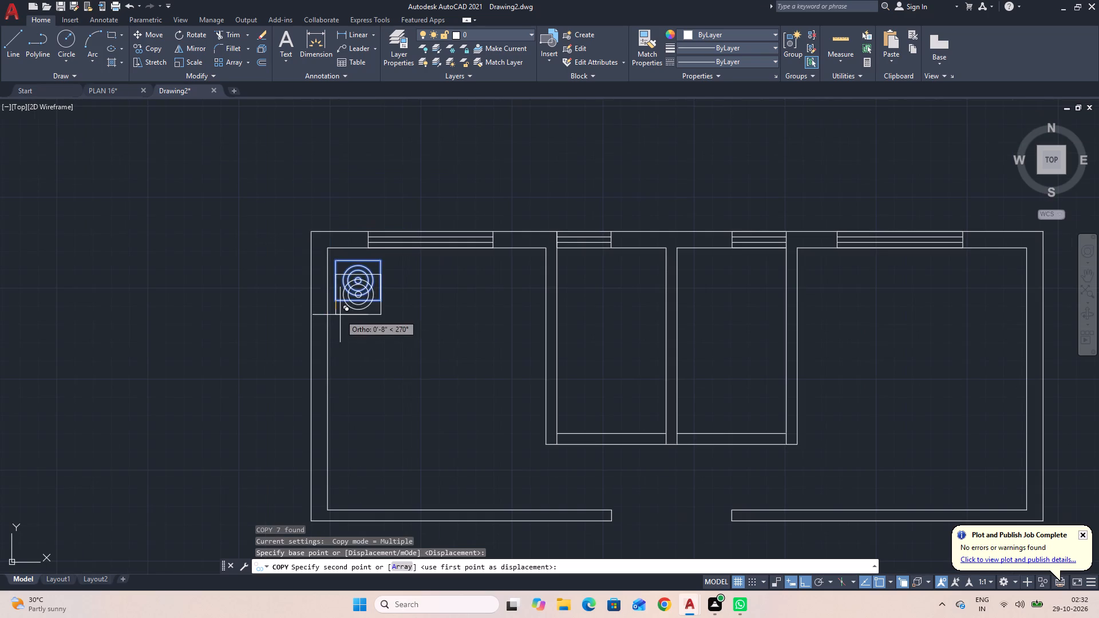
left_click(335, 498)
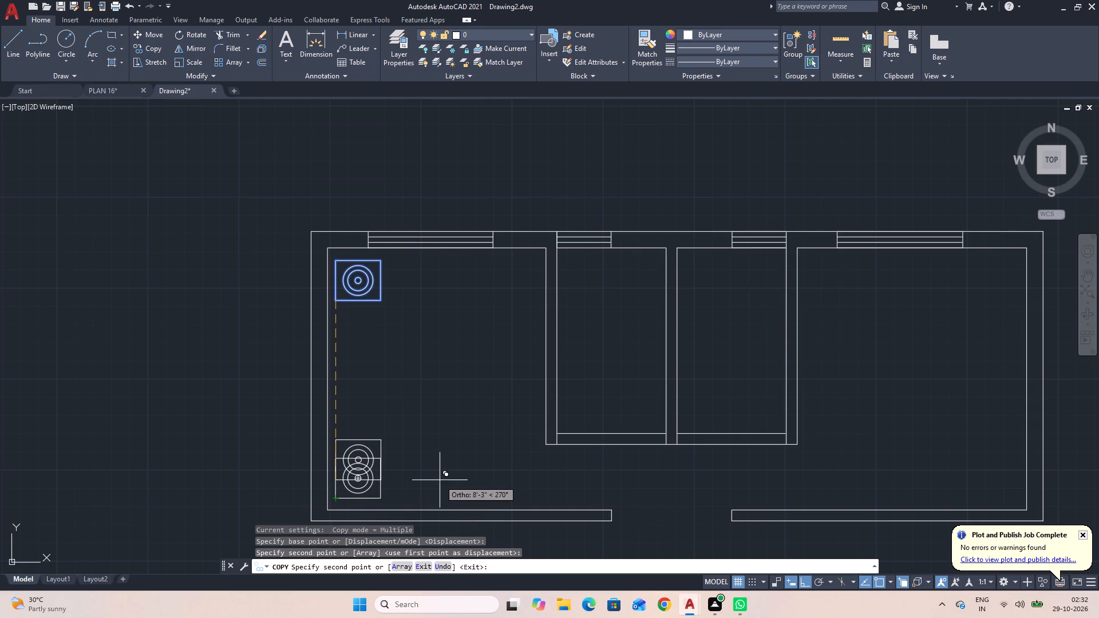
key("Escape")
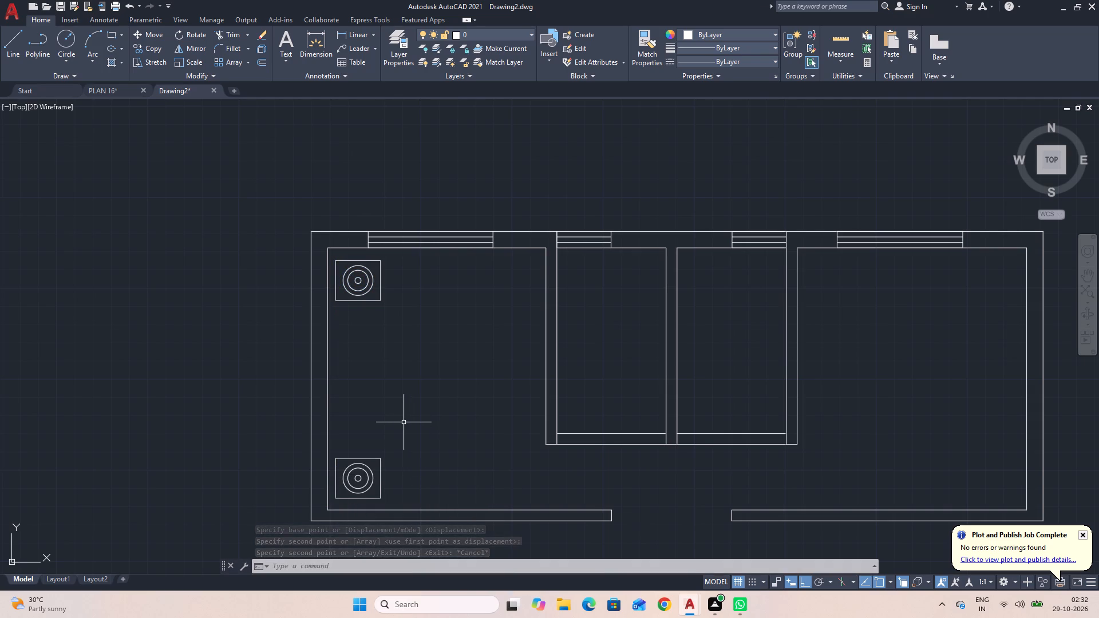
Draw a three-sided bed outline from lines, about 6'6" by 5'10", against the outer wall between the two corner symbols.
type("L")
key("space")
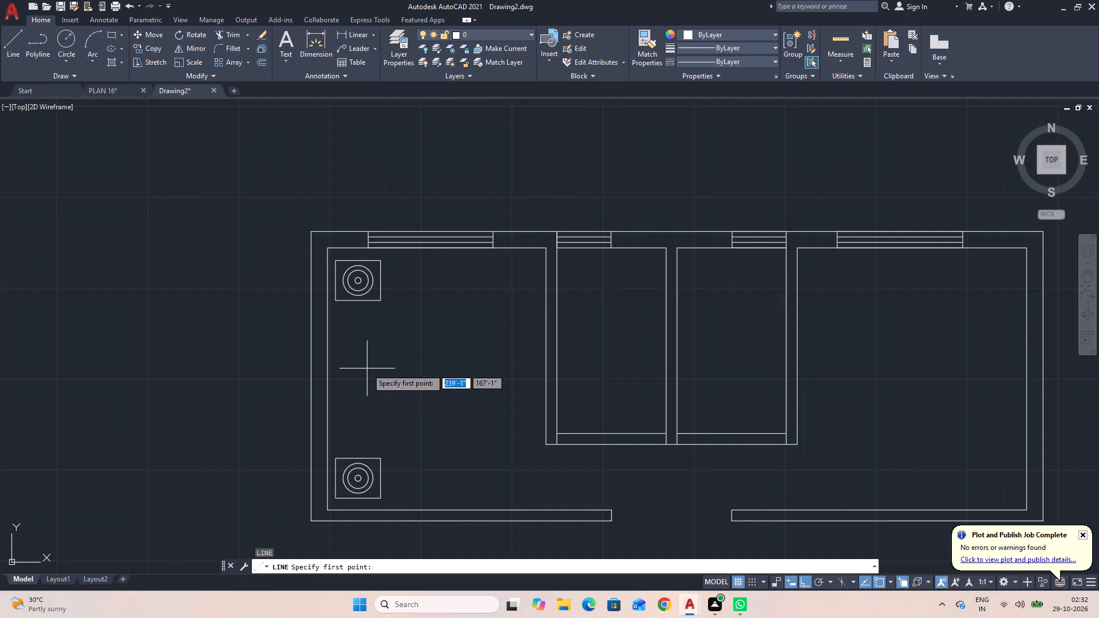
left_click(329, 309)
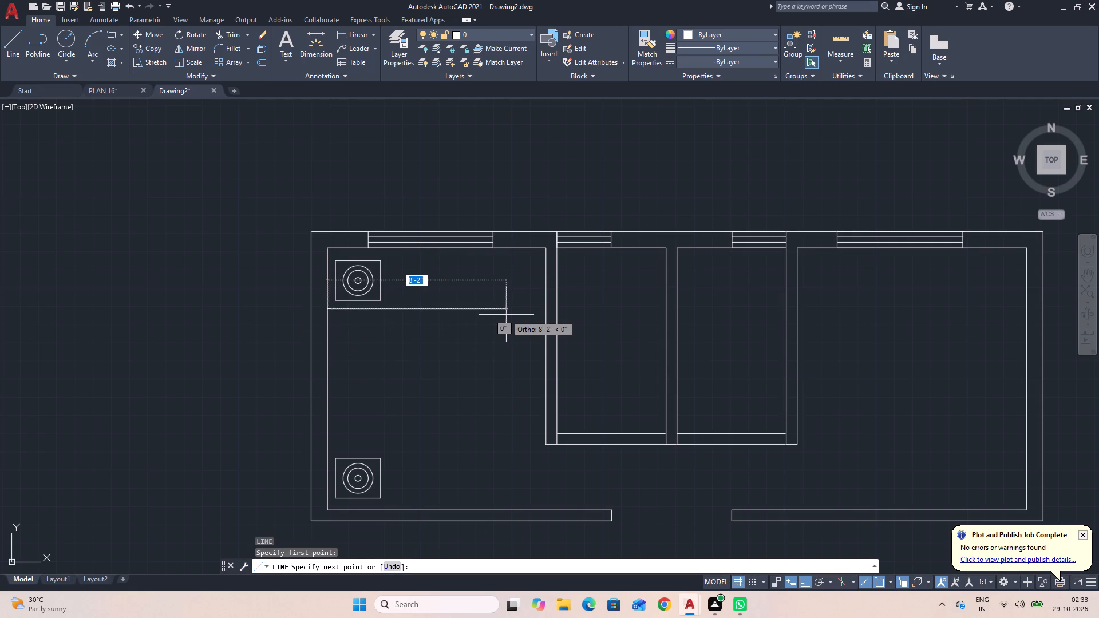
left_click(469, 309)
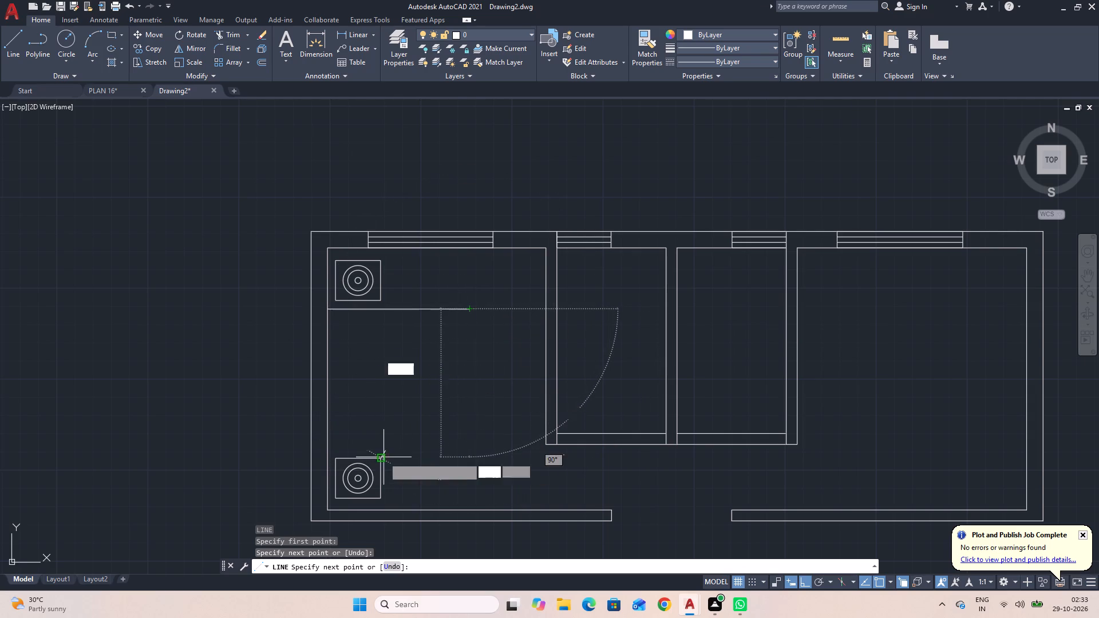
left_click(449, 437)
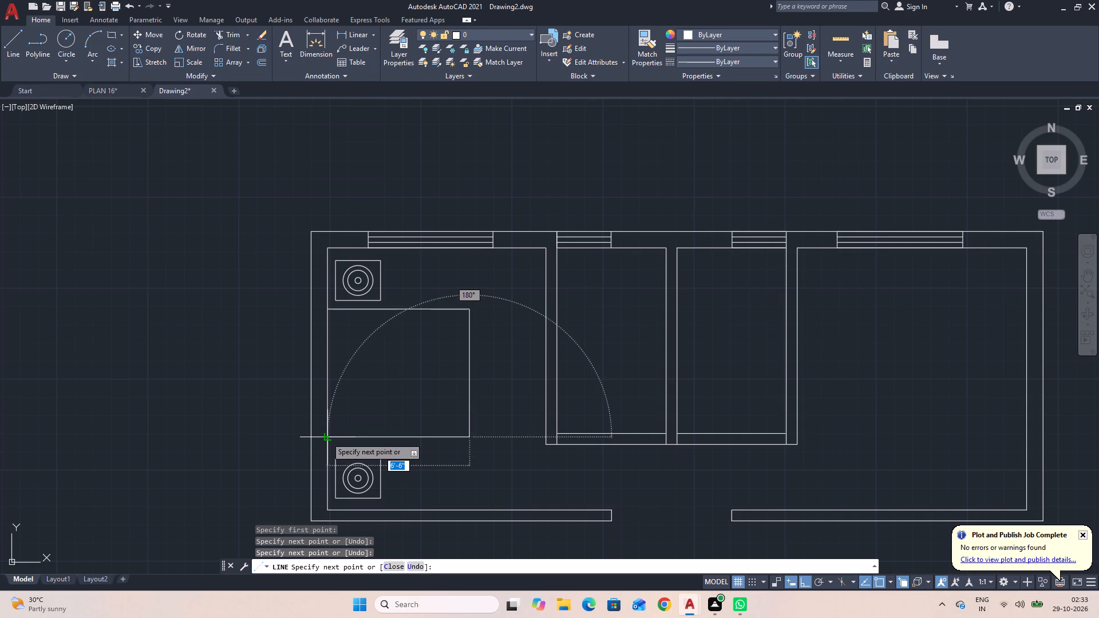
left_click(326, 437)
key("Escape")
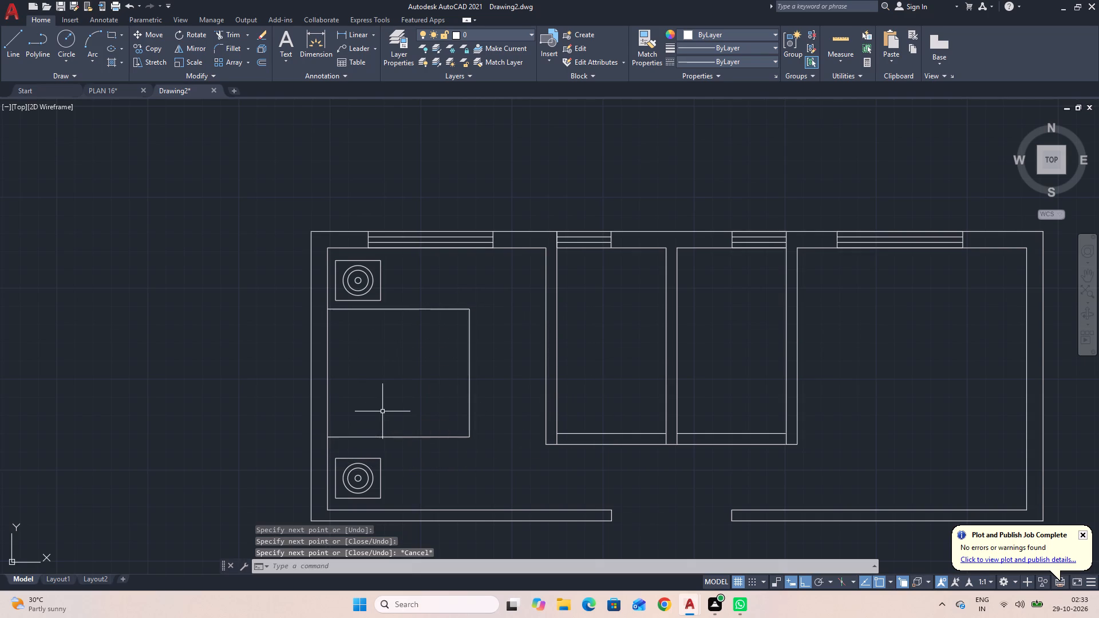
Fillet the two free corners of the bed outline with a 10" radius.
key("f")
key("space")
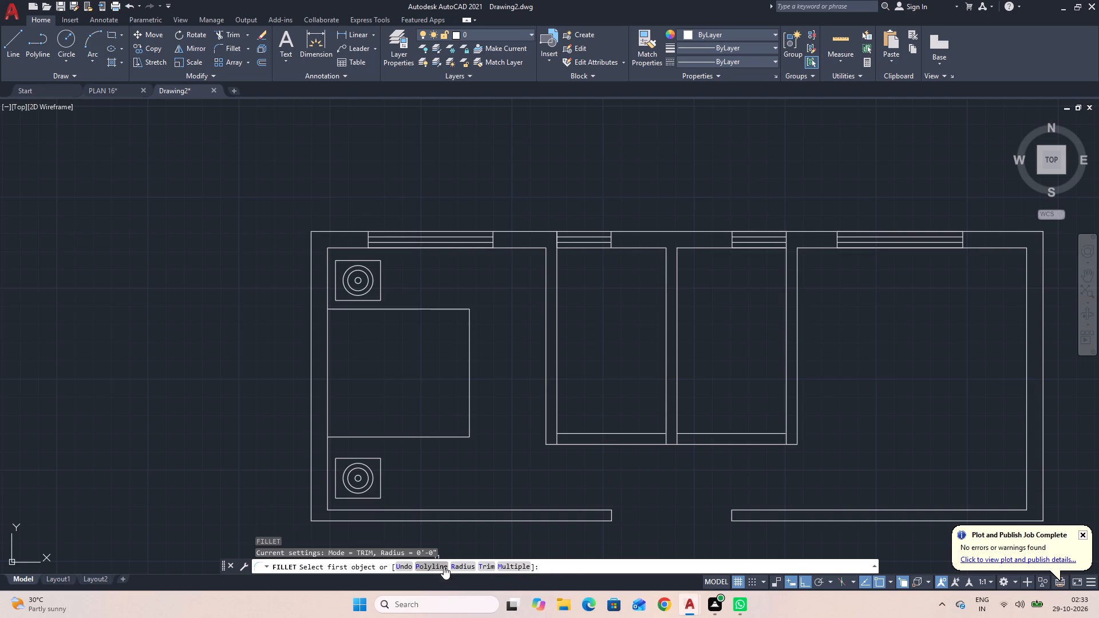
left_click(456, 566)
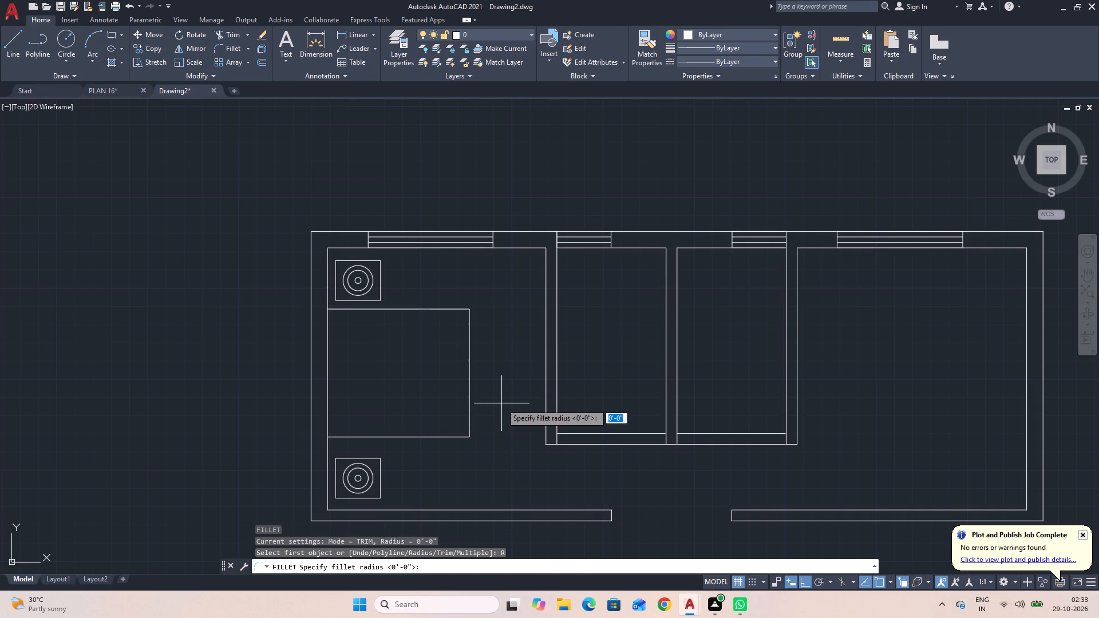
type("10")
key("Return")
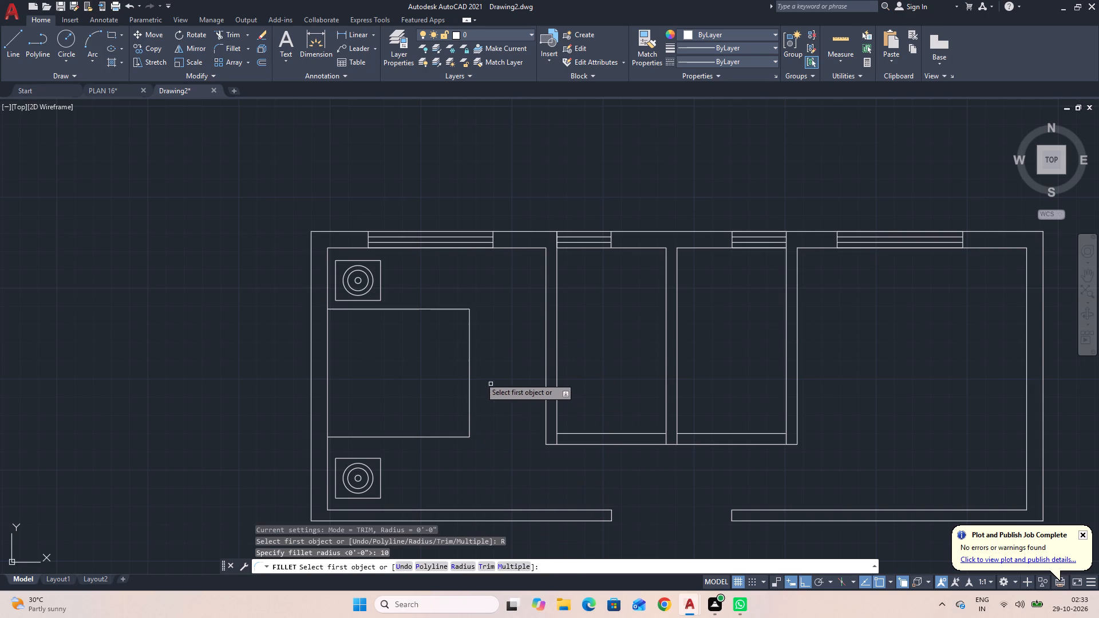
left_click(450, 309)
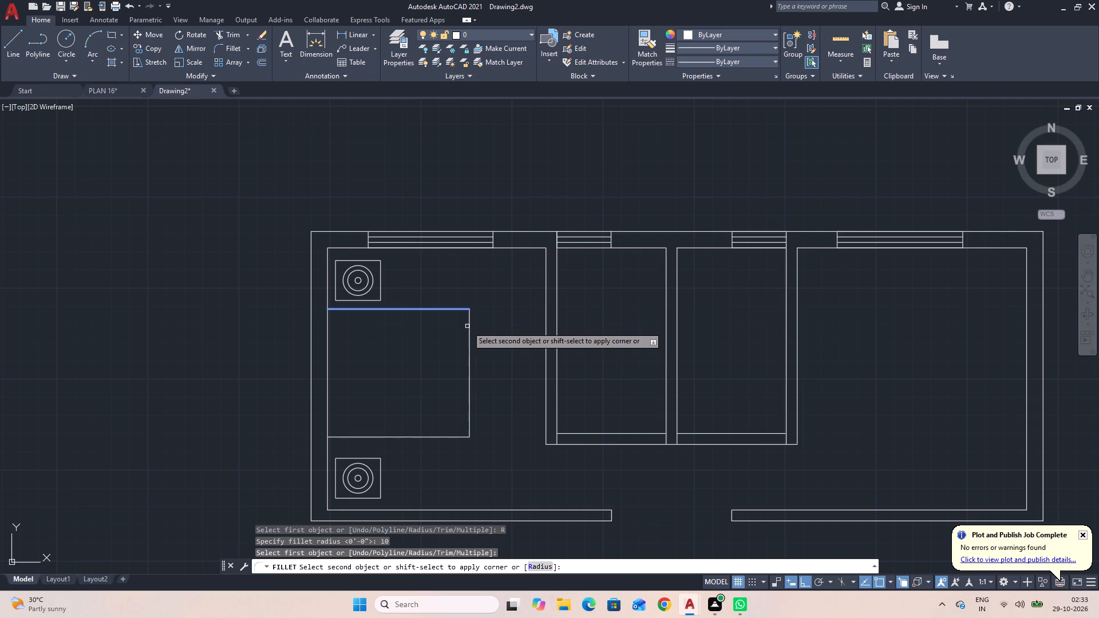
left_click(469, 328)
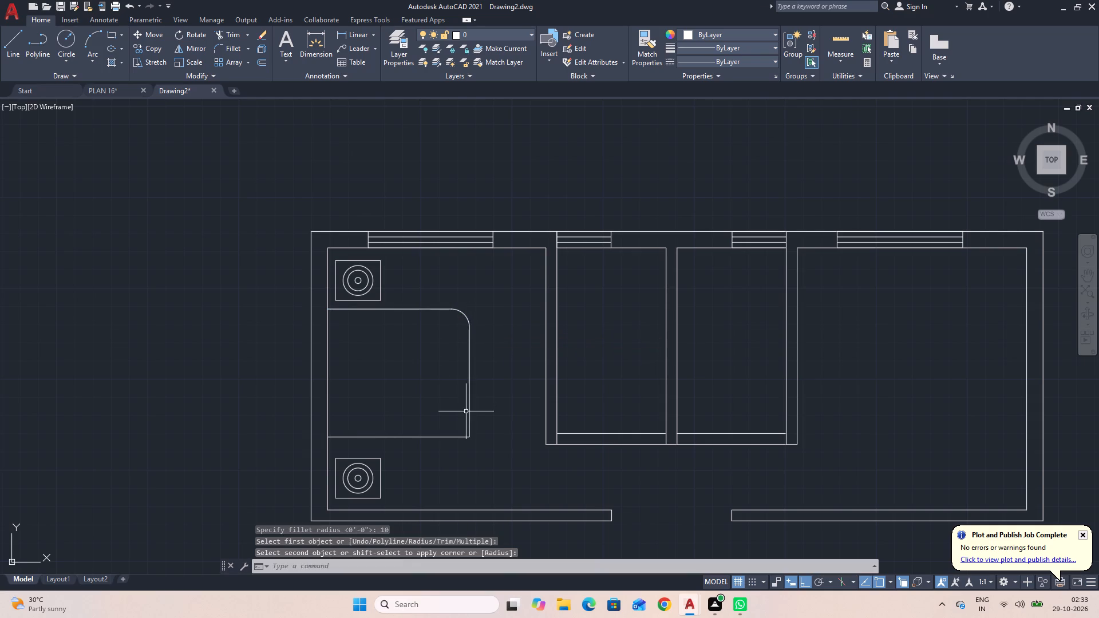
key("space")
left_click(446, 437)
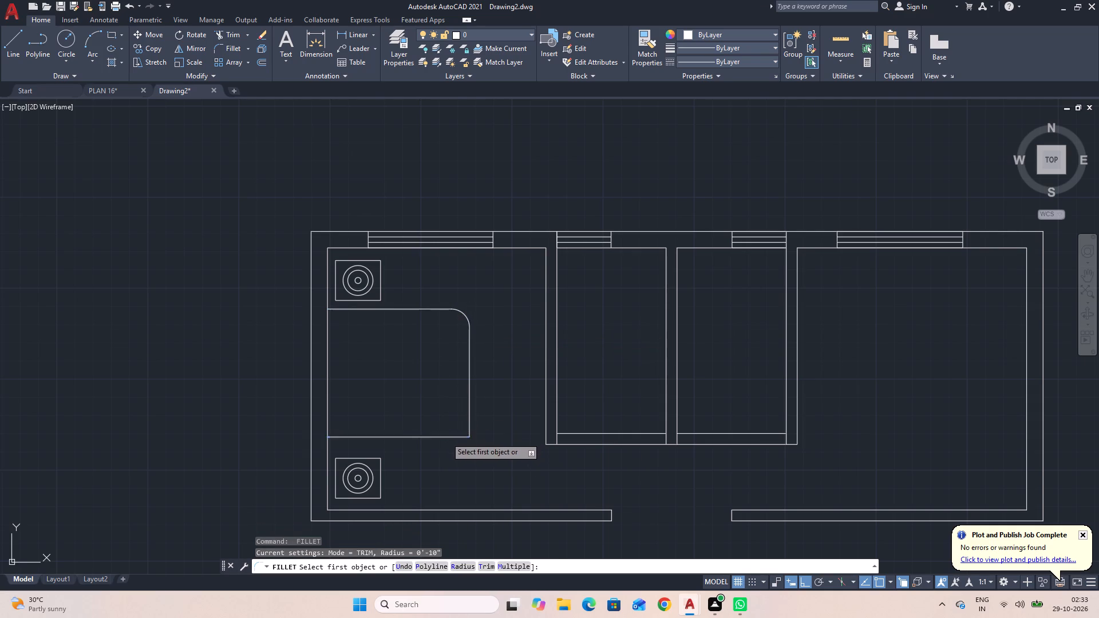
left_click(470, 418)
scroll(501, 410, "down", 2)
scroll(501, 410, "up", 2)
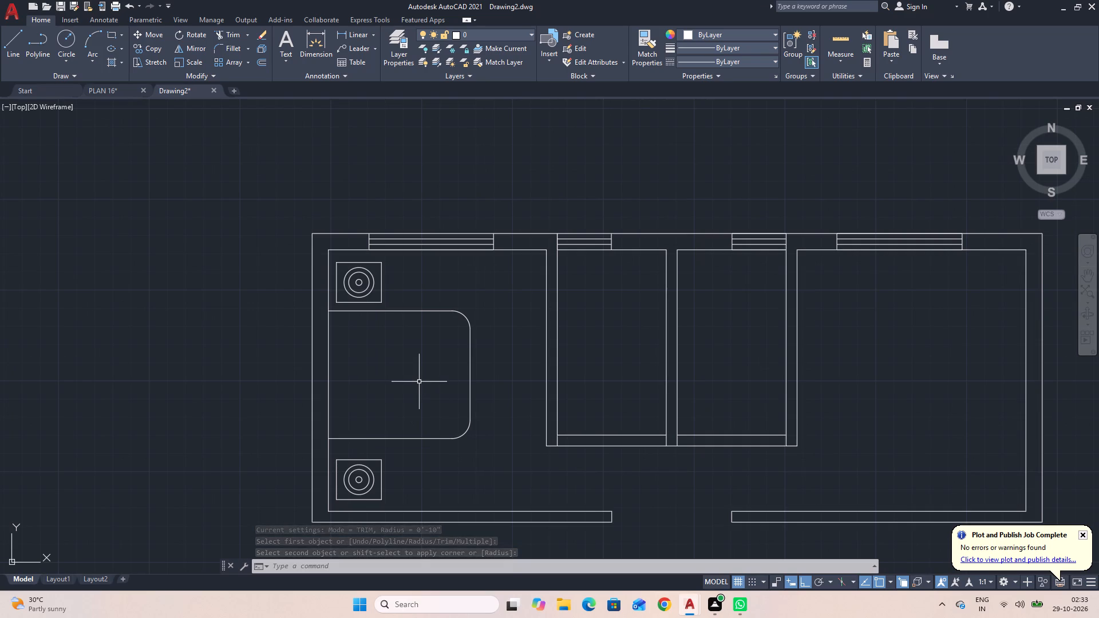
Move the whole bed outline slightly straight down to centre it between the two corner symbols.
left_click(480, 447)
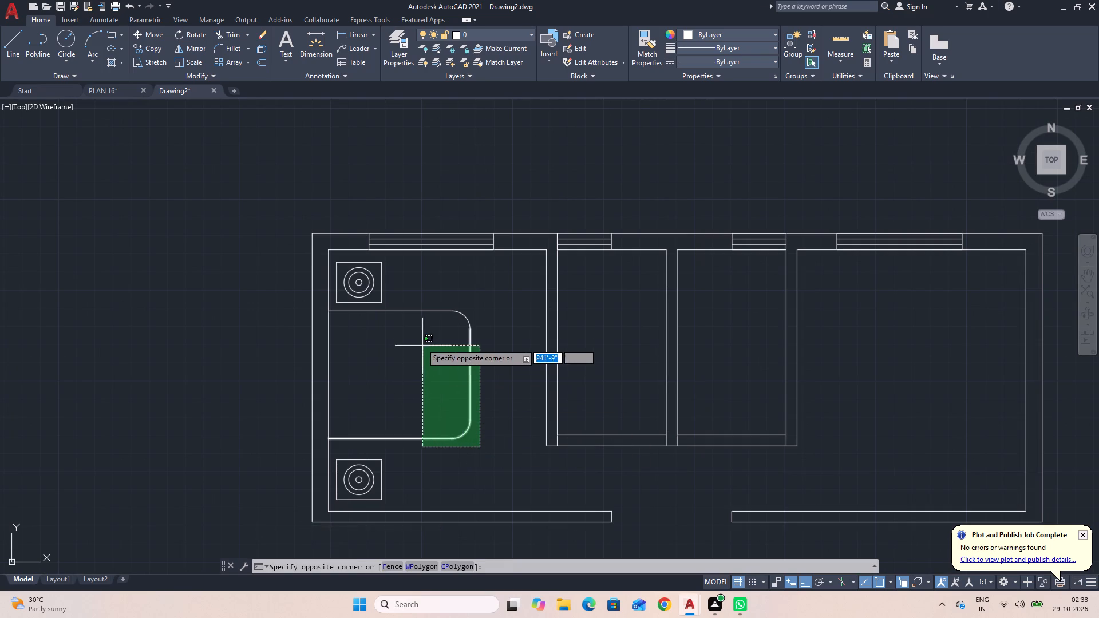
left_click(410, 310)
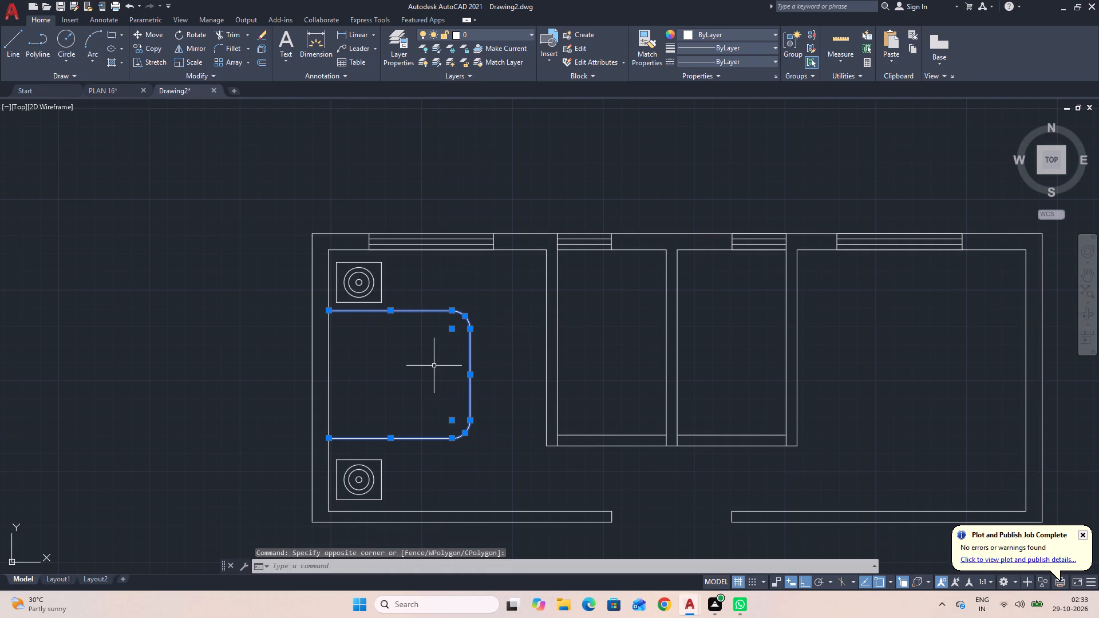
type("M")
key("space")
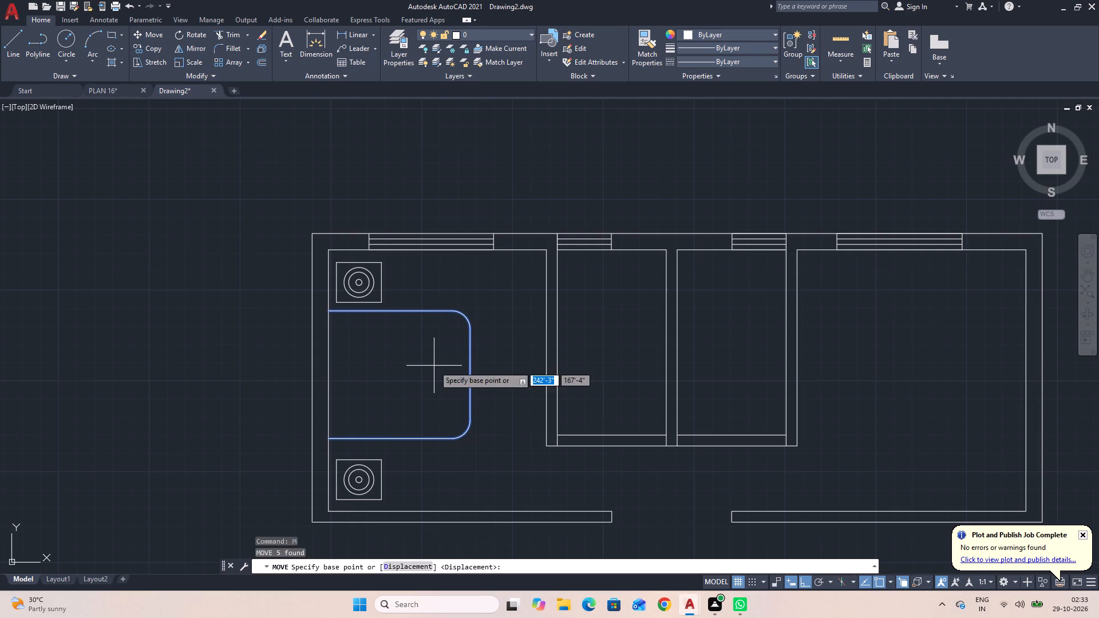
left_click(471, 374)
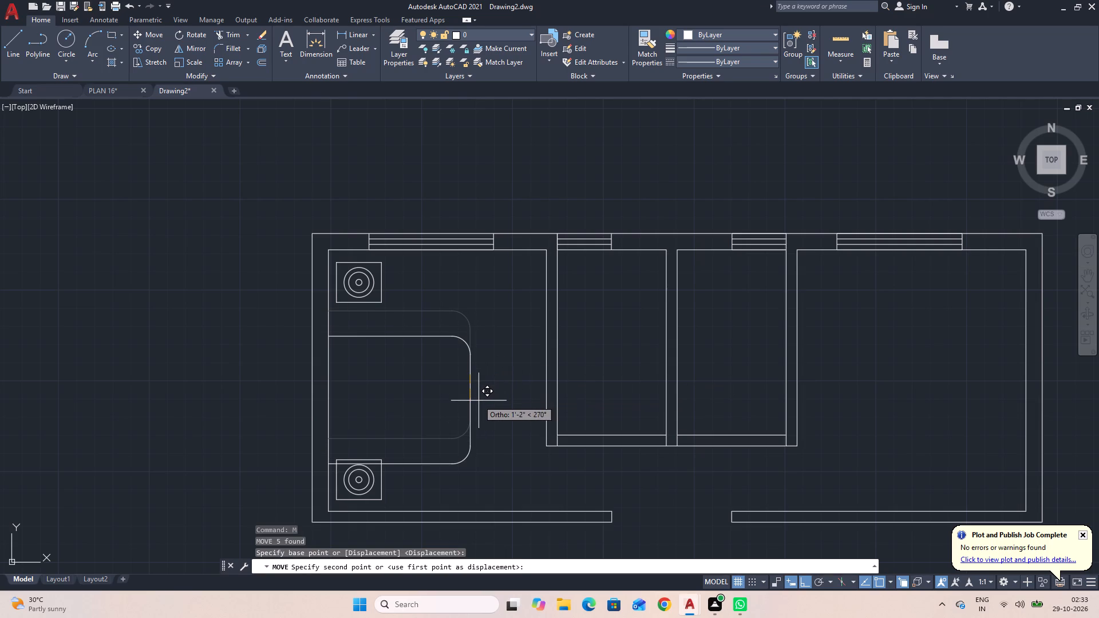
scroll(475, 382, "up", 3)
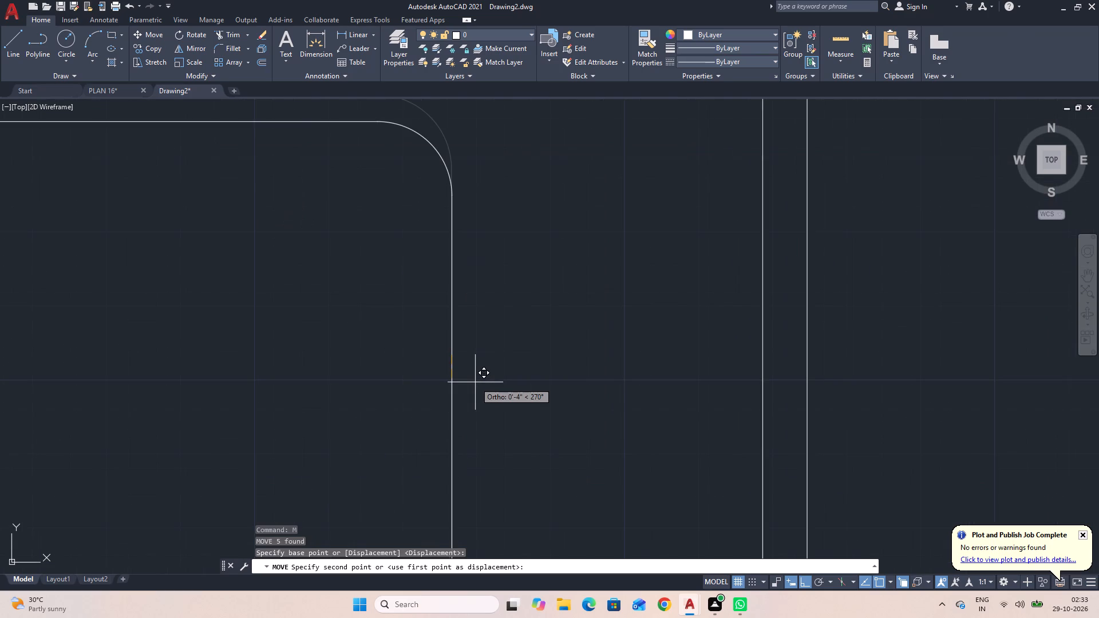
scroll(463, 391, "down", 3)
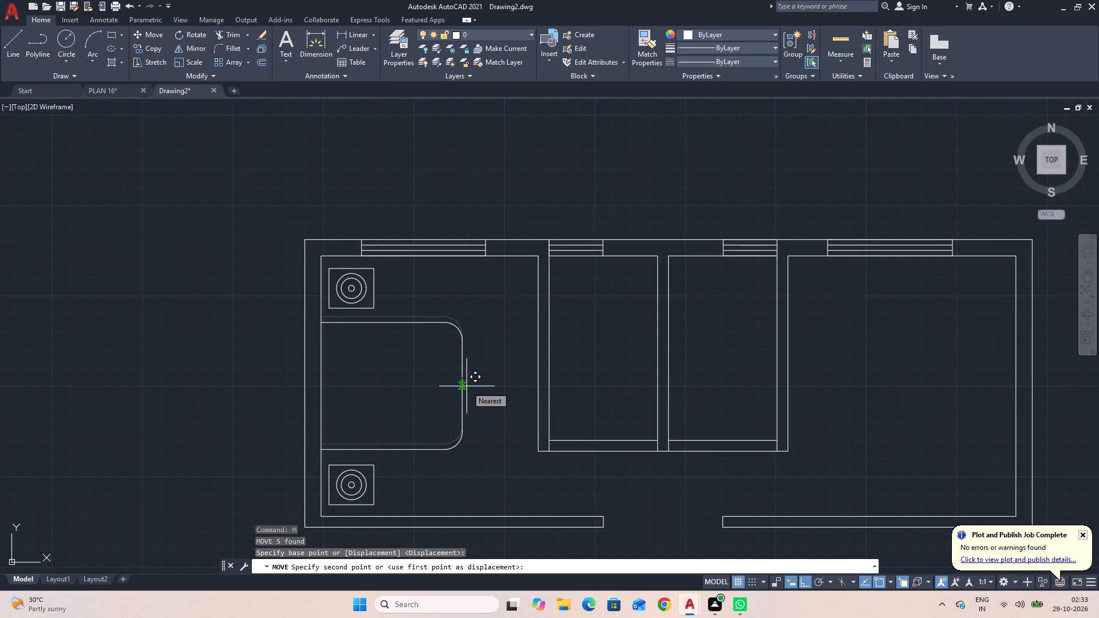
left_click(467, 386)
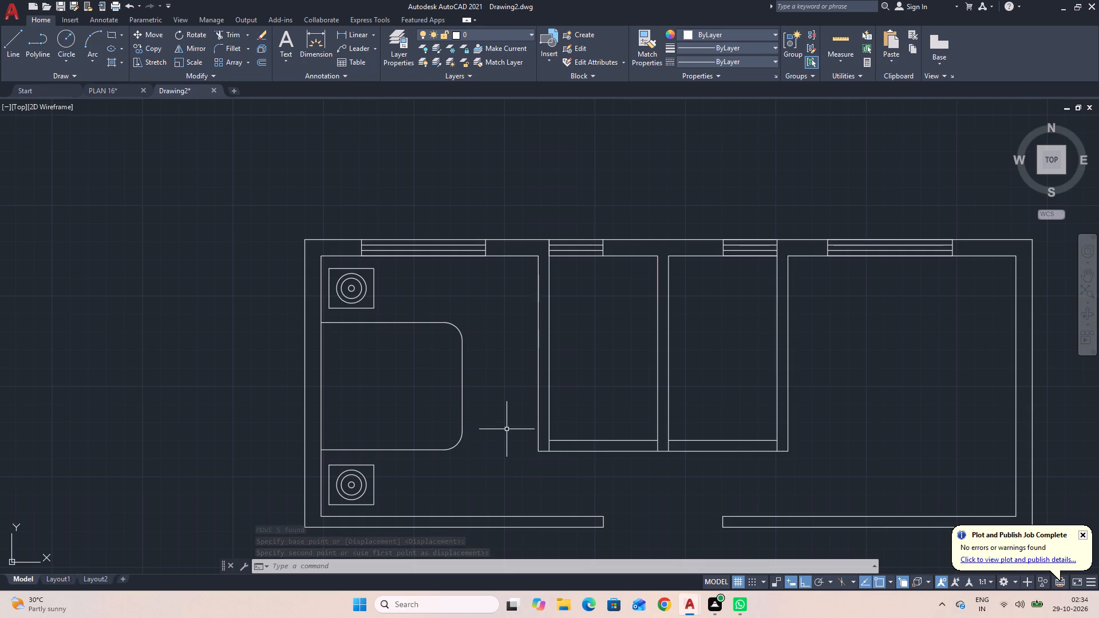
Offset the bed outline's three sides and two rounded corners 1.5" towards the inside of the bed.
type("O")
key("space")
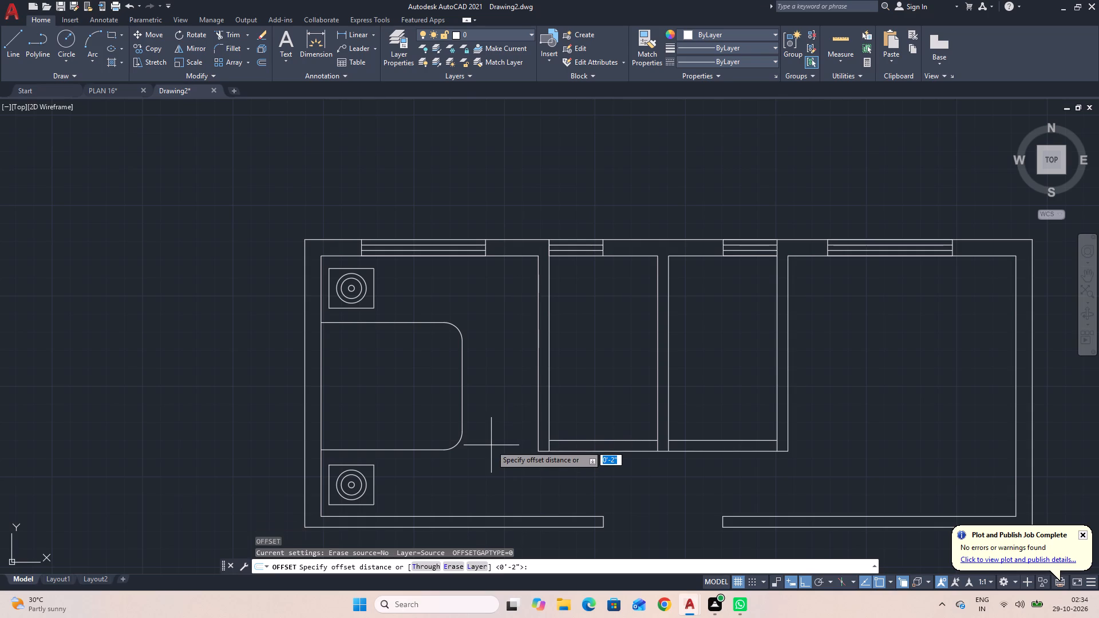
type("1.5")
key("Return")
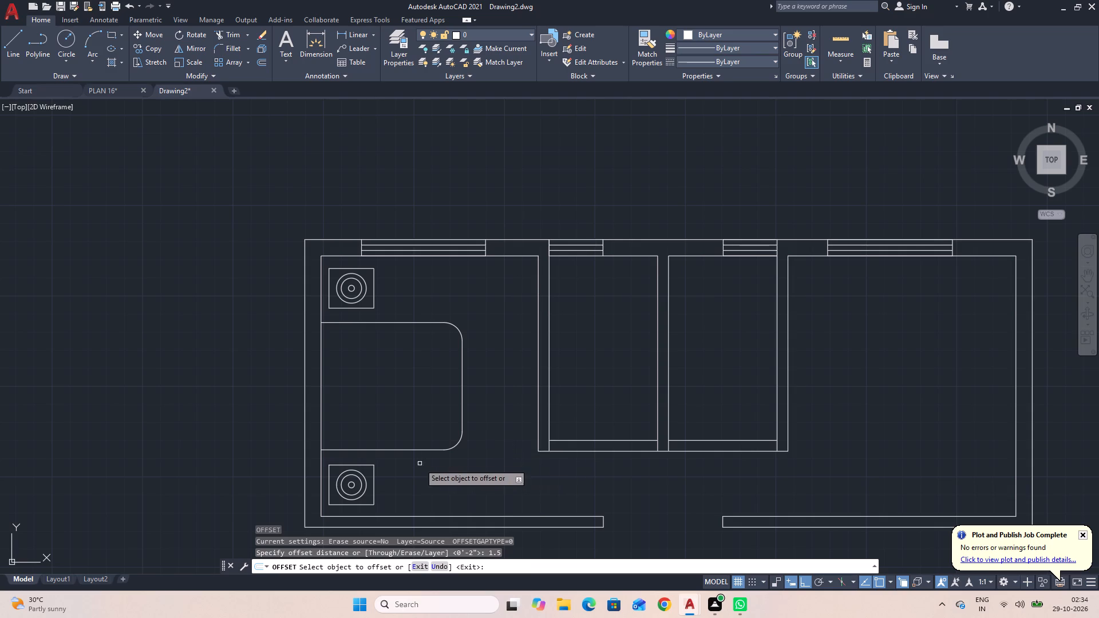
left_click(400, 450)
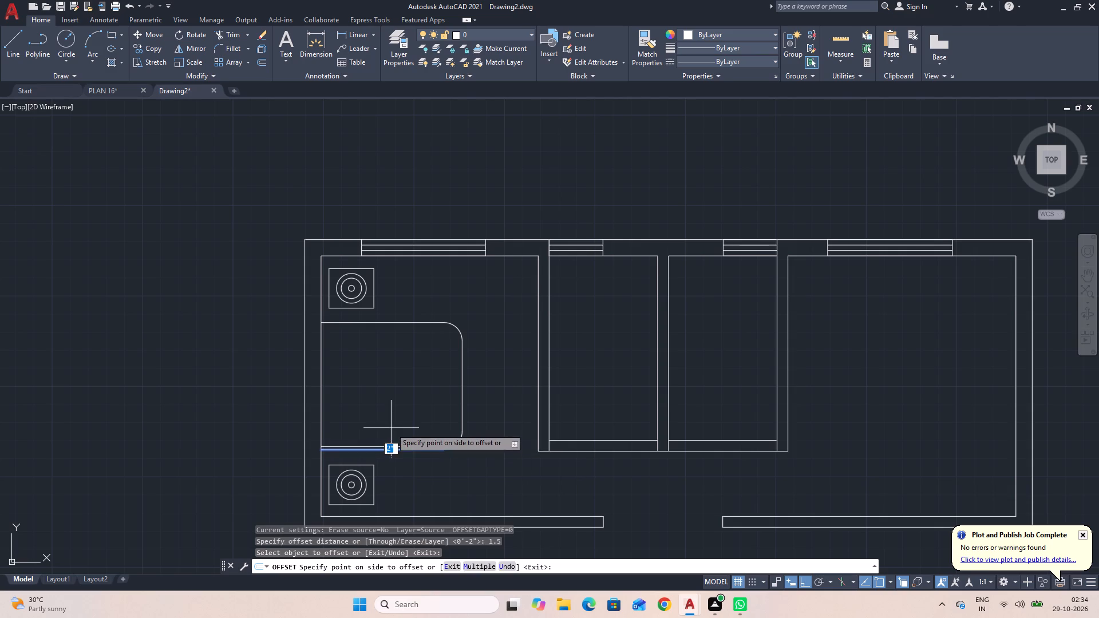
left_click(391, 428)
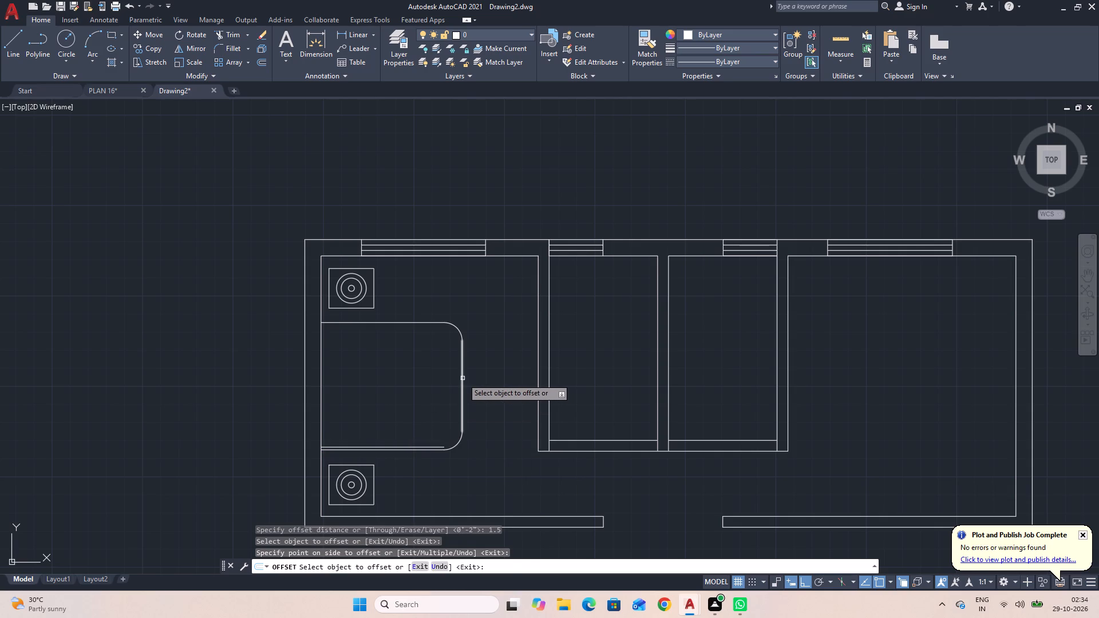
left_click(462, 378)
left_click(449, 379)
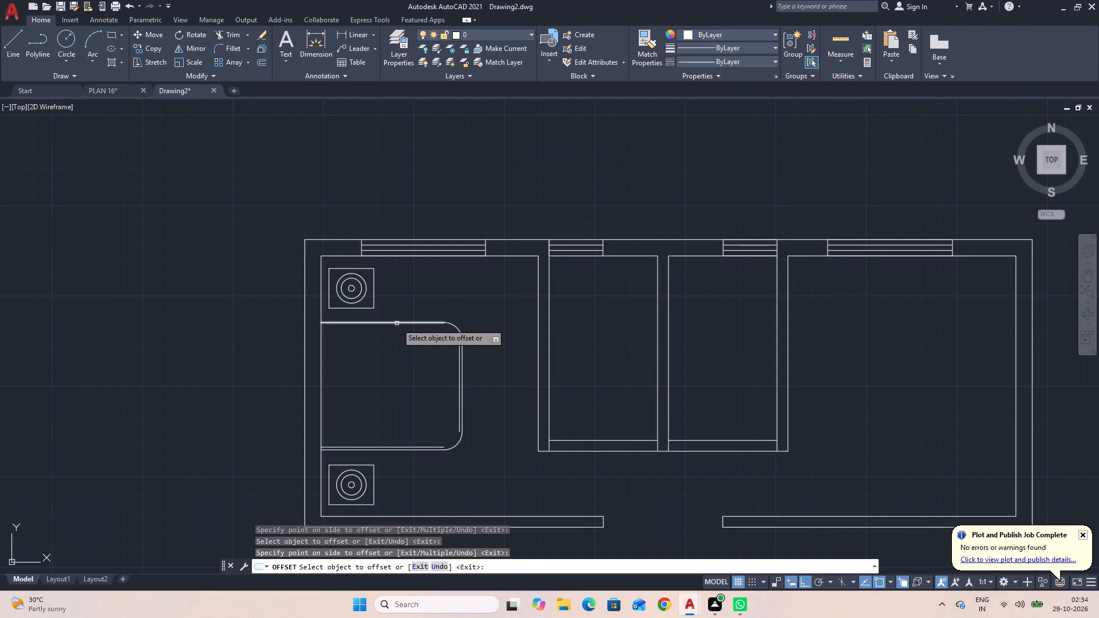
left_click(397, 323)
left_click(401, 346)
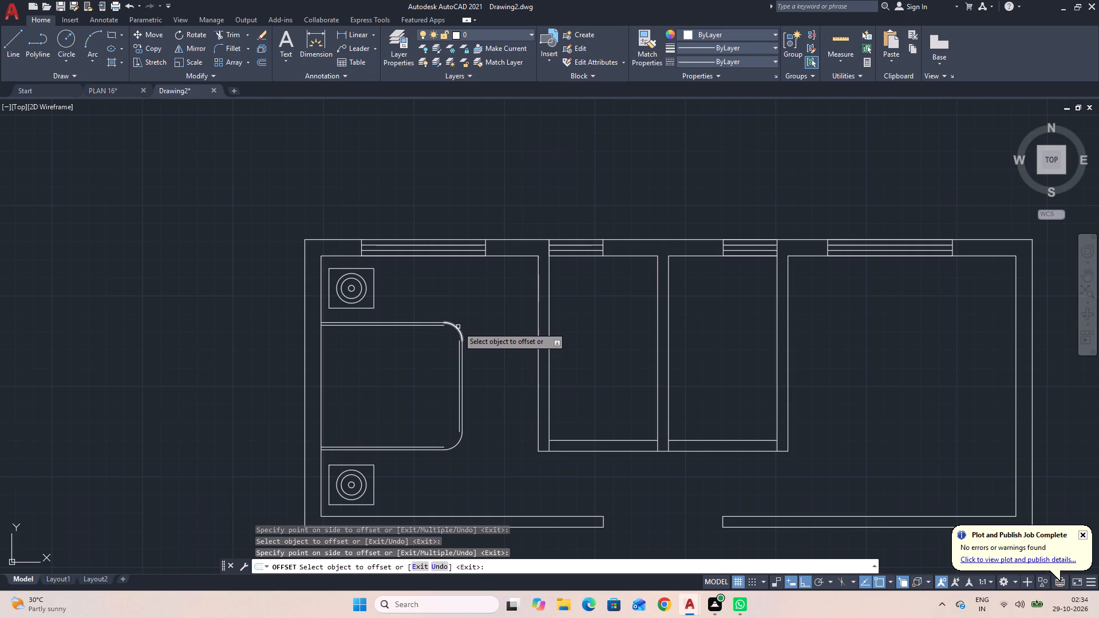
left_click(456, 327)
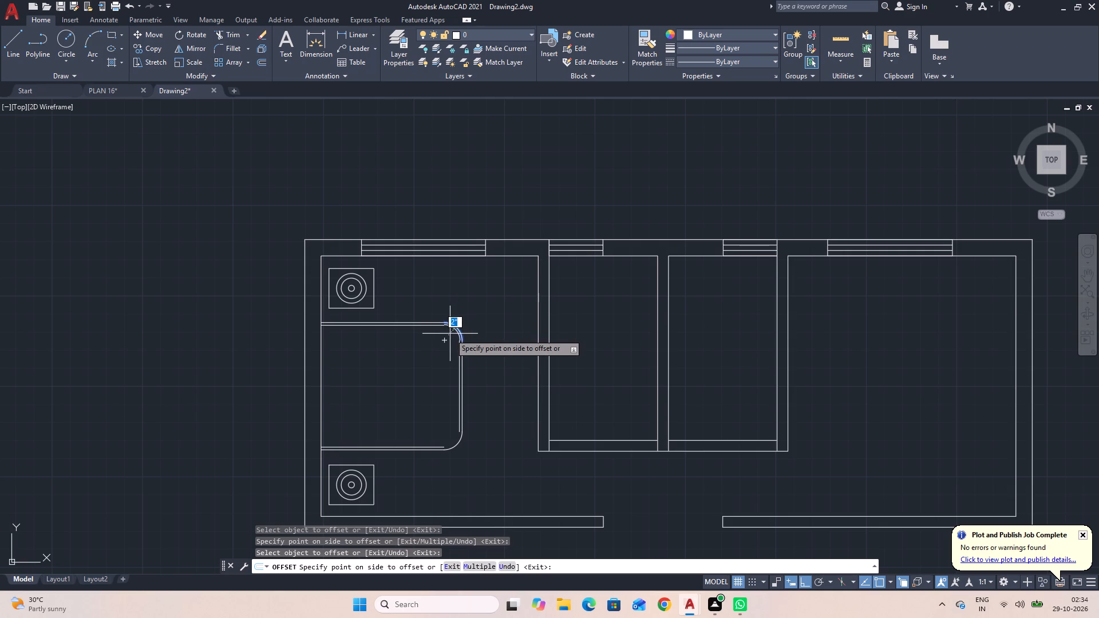
scroll(444, 334, "up", 1)
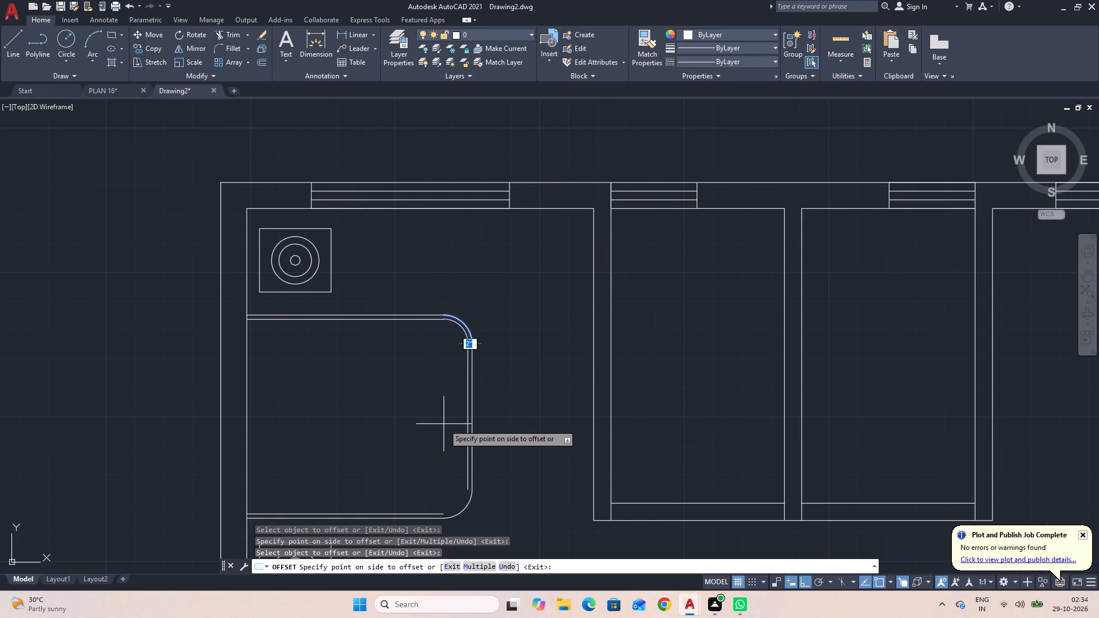
left_click(430, 429)
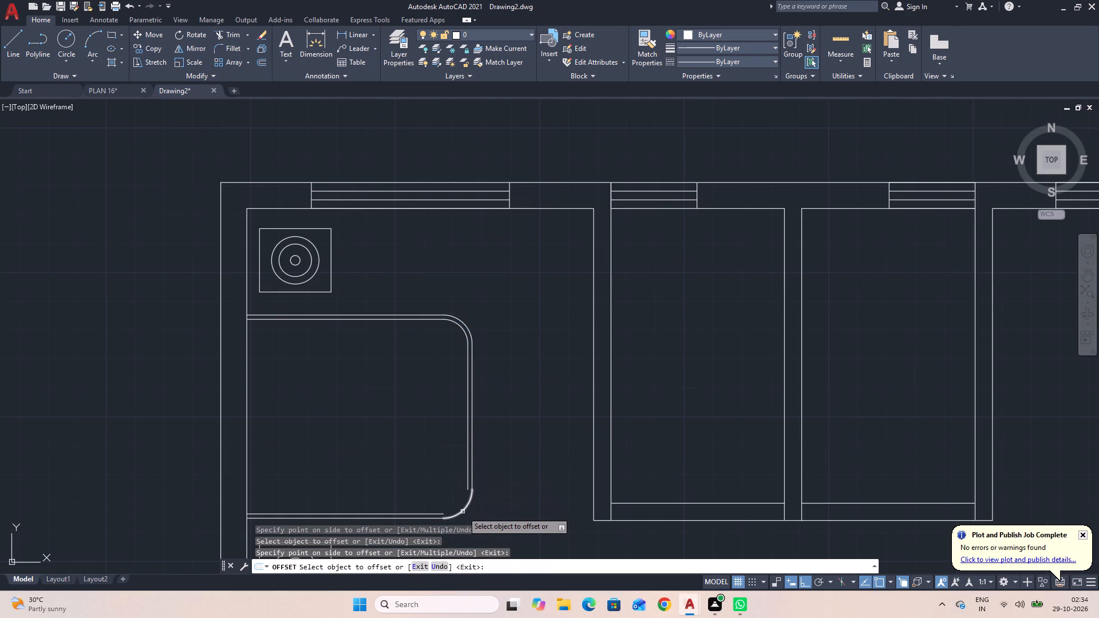
left_click(462, 512)
left_click(446, 498)
scroll(437, 473, "down", 1)
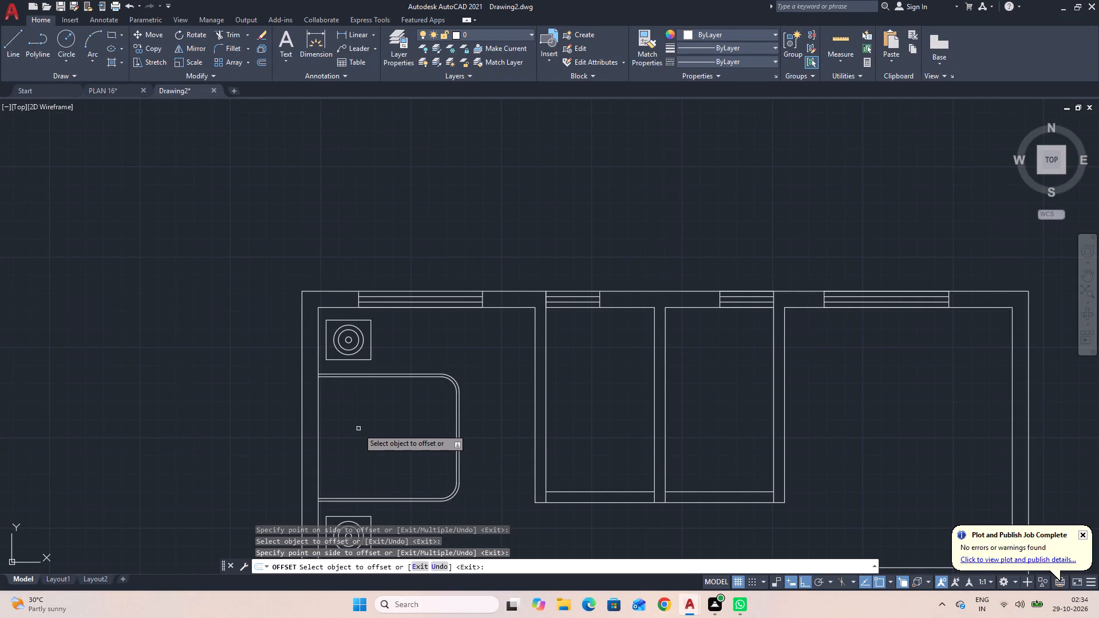
key("Escape")
Draw a straight headboard line about 5'10" long across the bed close to the wall, joining its two outer side lines.
key("l")
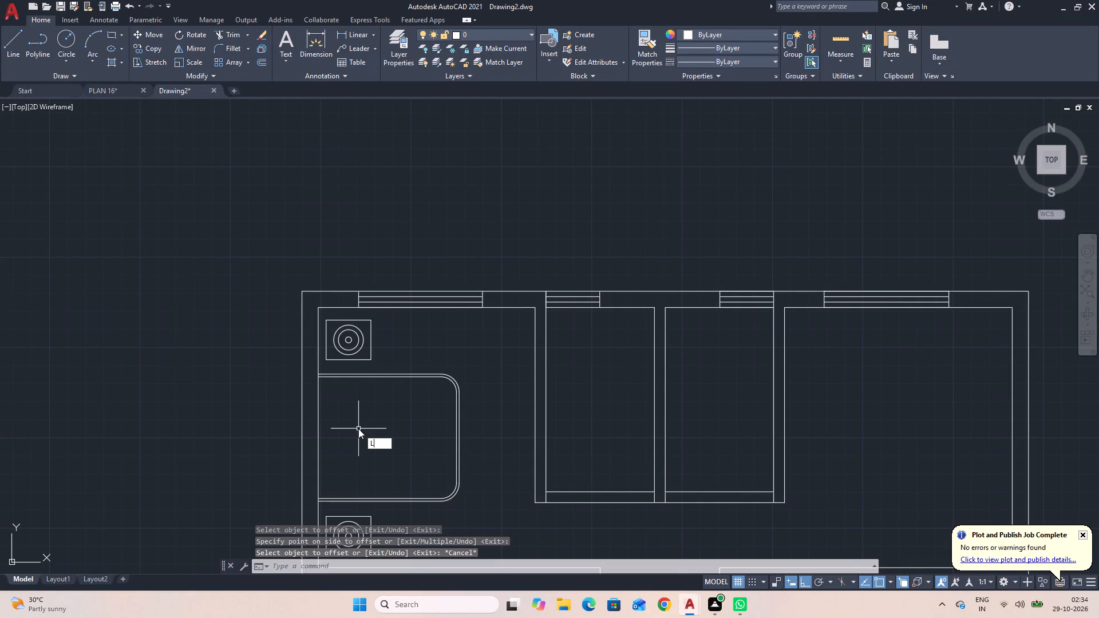
key("space")
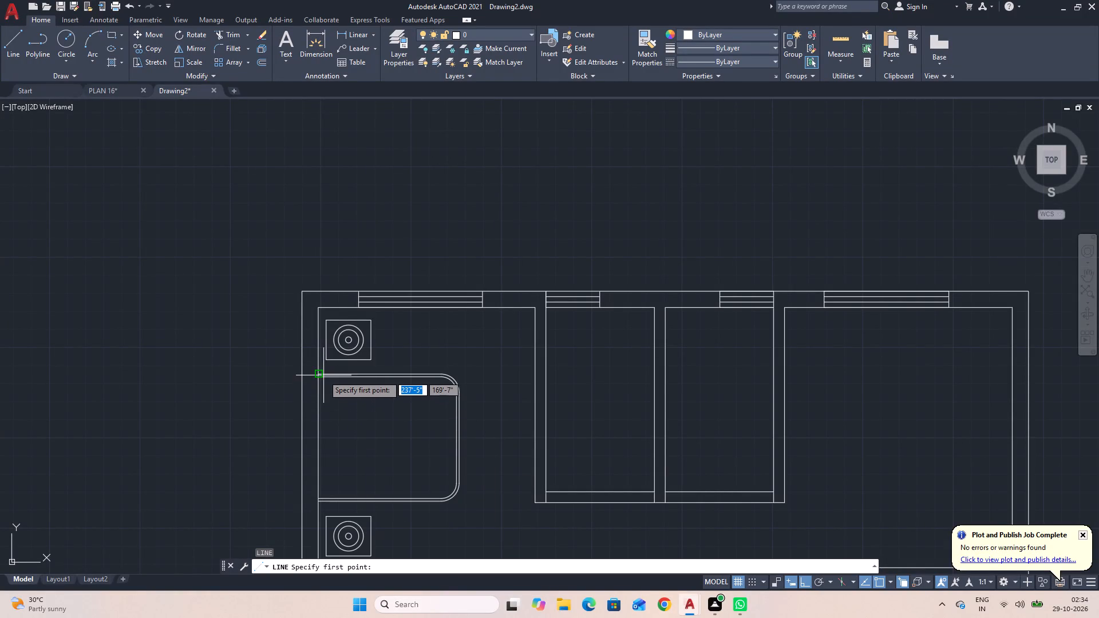
scroll(323, 375, "up", 2)
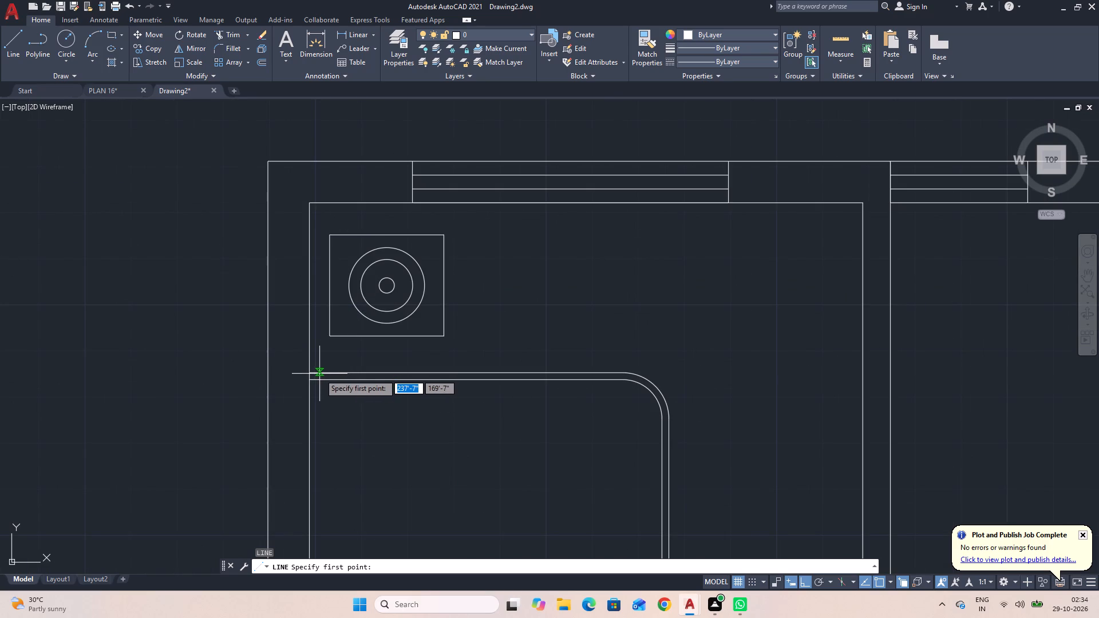
left_click(319, 375)
middle_click_drag(329, 473, 353, 316)
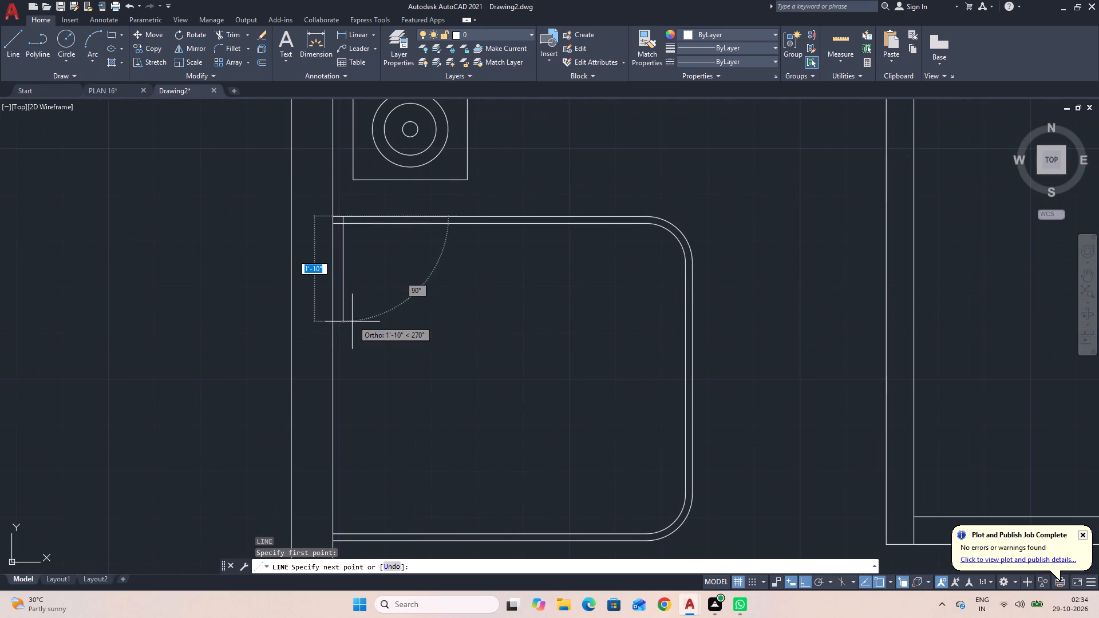
left_click(342, 539)
key("Escape")
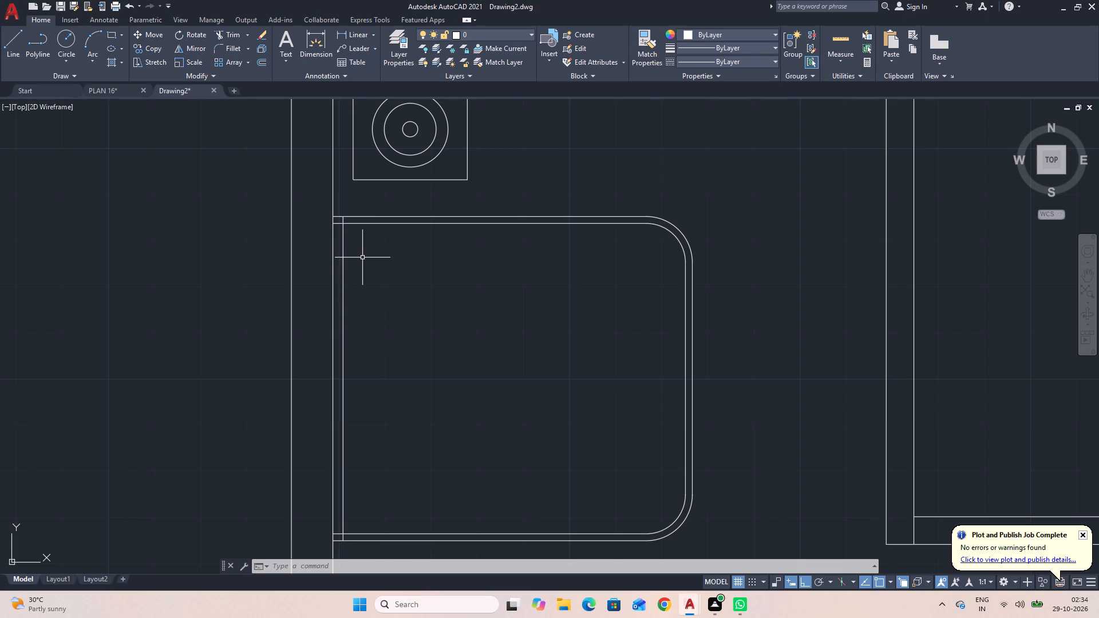
key("Escape")
Trim the ends of the bed's two inner side lines between the headboard line and the wall.
type("TR")
key("space")
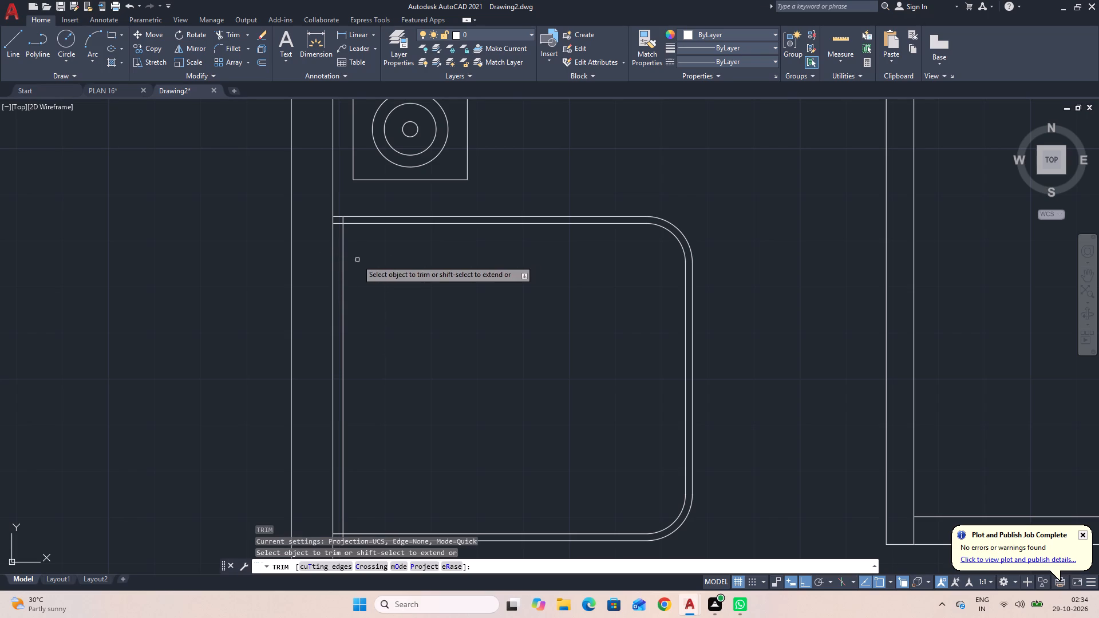
left_click(338, 224)
middle_click_drag(382, 301, 384, 301)
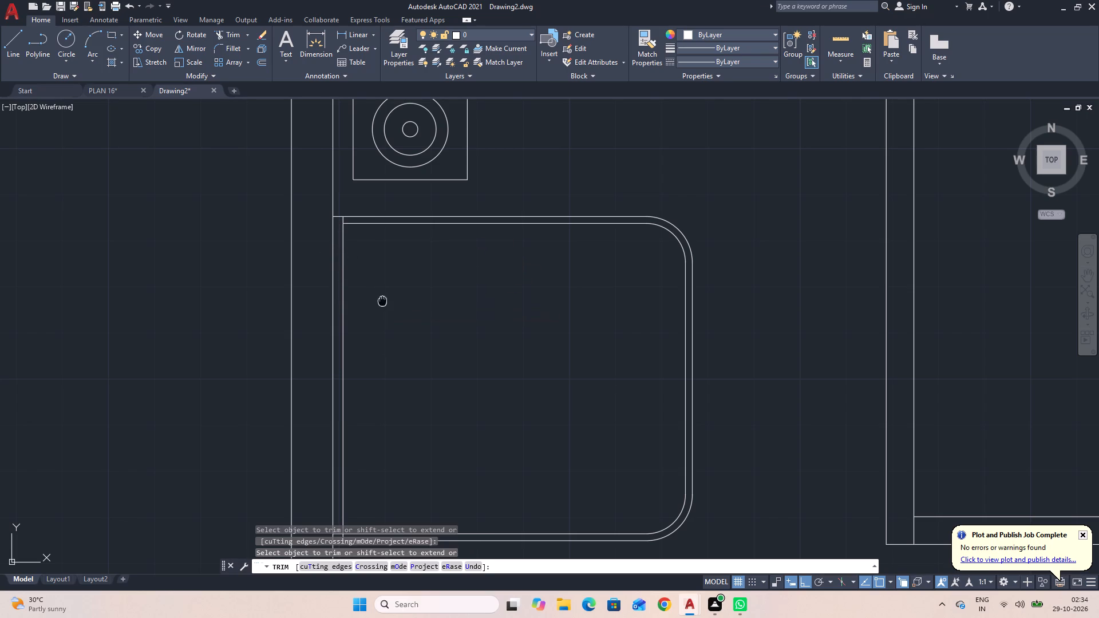
middle_click_drag(384, 301, 385, 231)
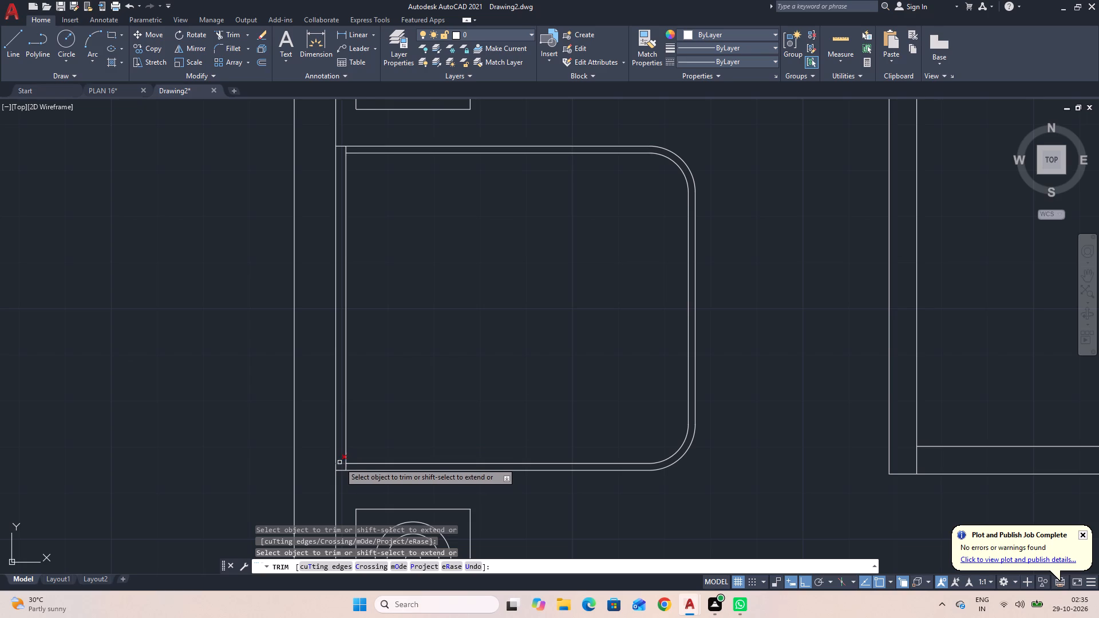
left_click(339, 463)
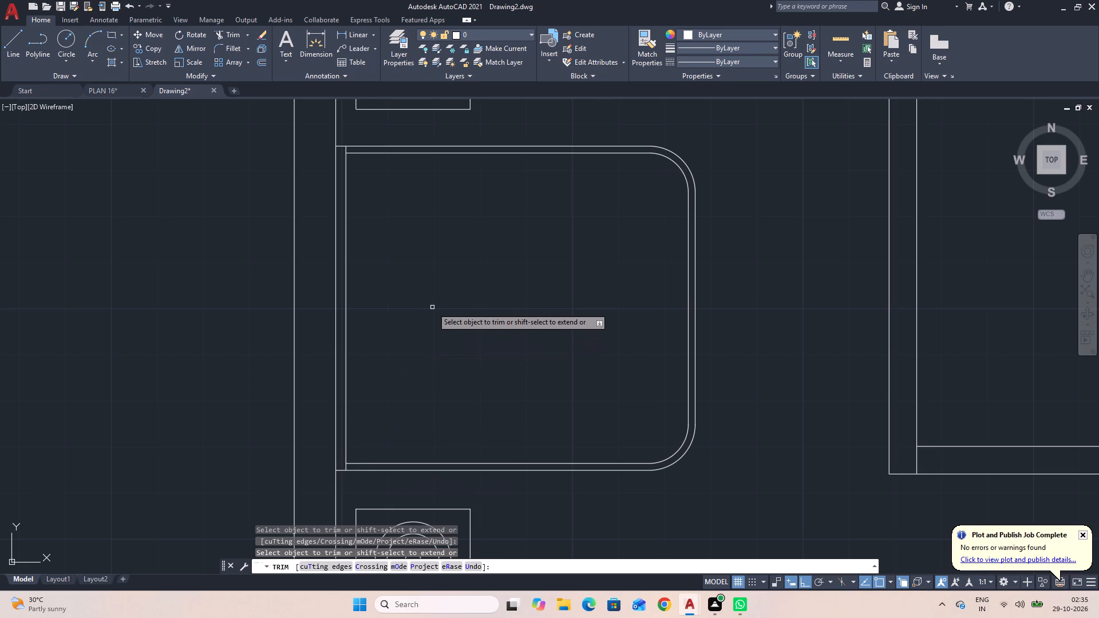
key("Escape")
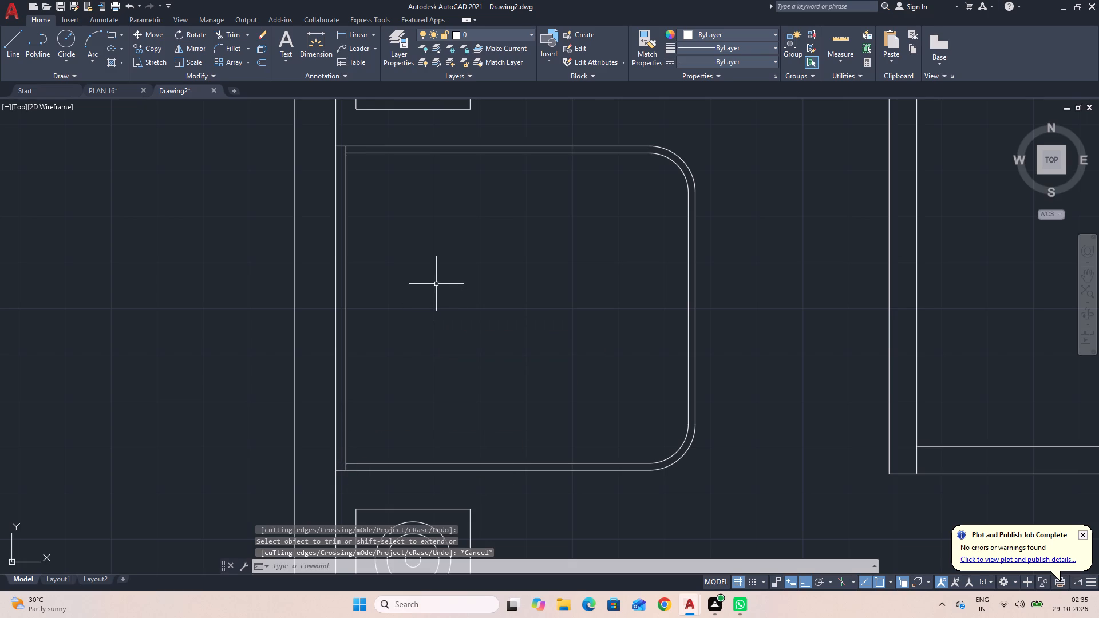
With Ortho off, draw a closed blanket-fold triangle between the bed's inner side lines, with sides about 5'8", 1'9" and 4'4".
type("L")
key("space")
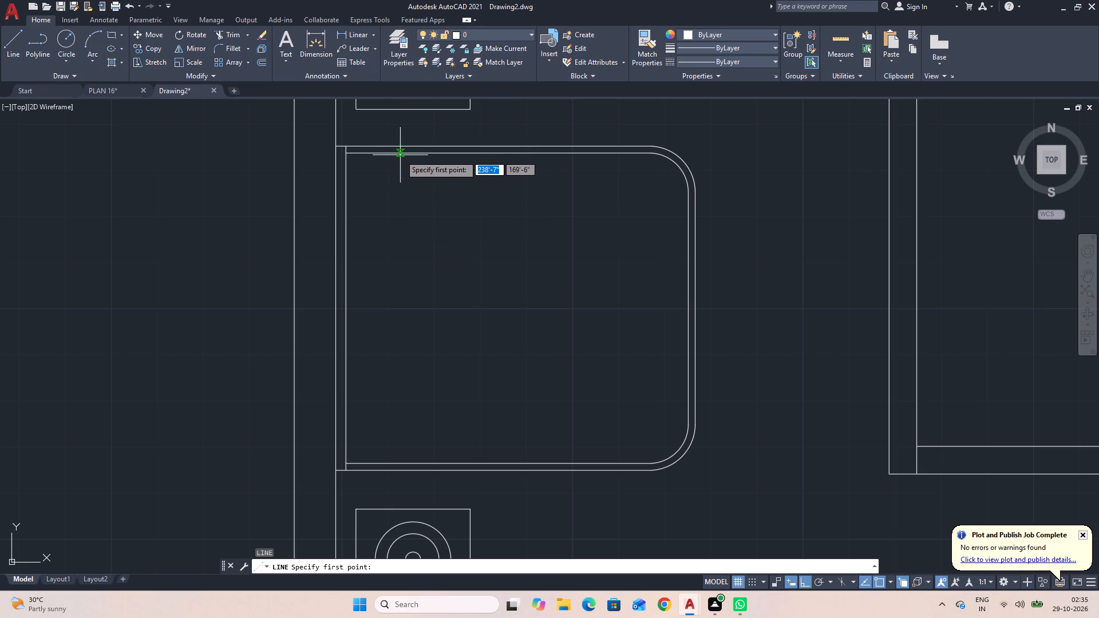
left_click(403, 156)
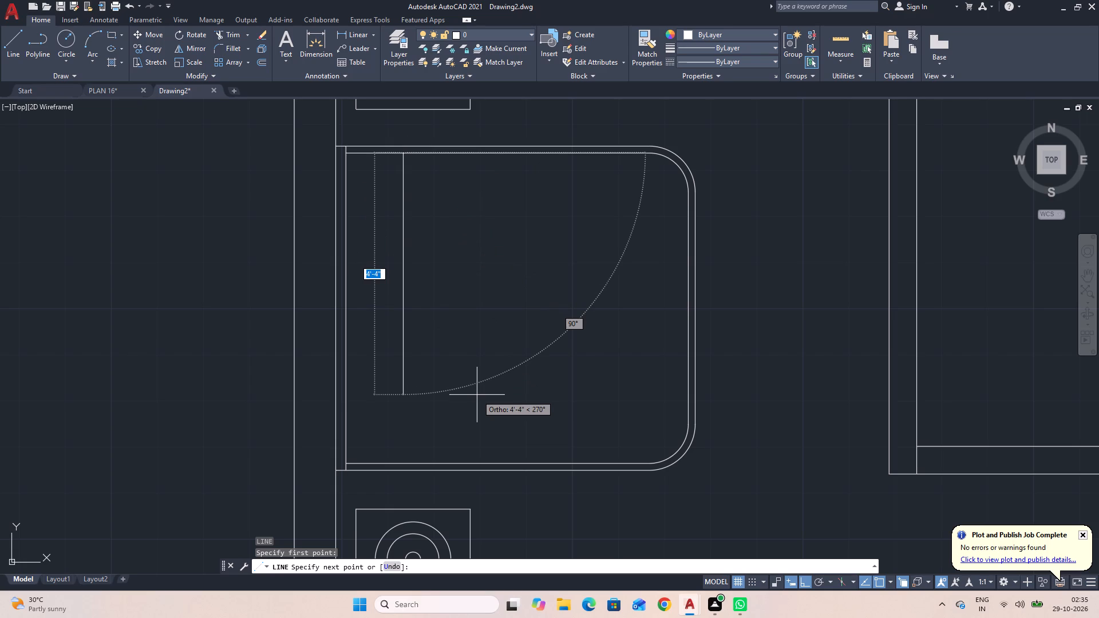
key("F8")
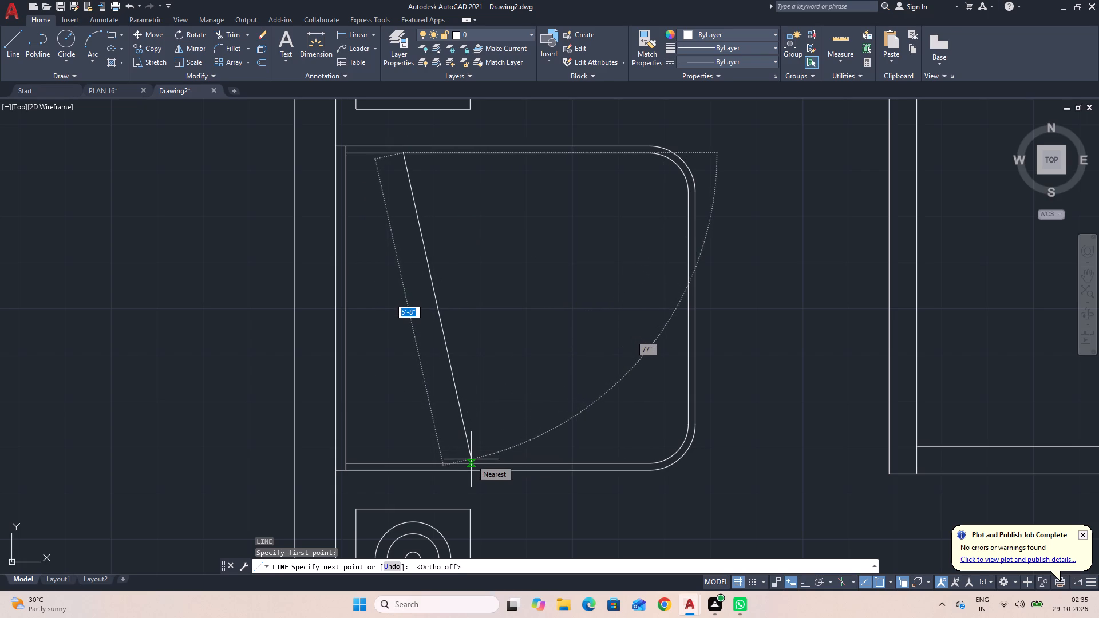
left_click(471, 464)
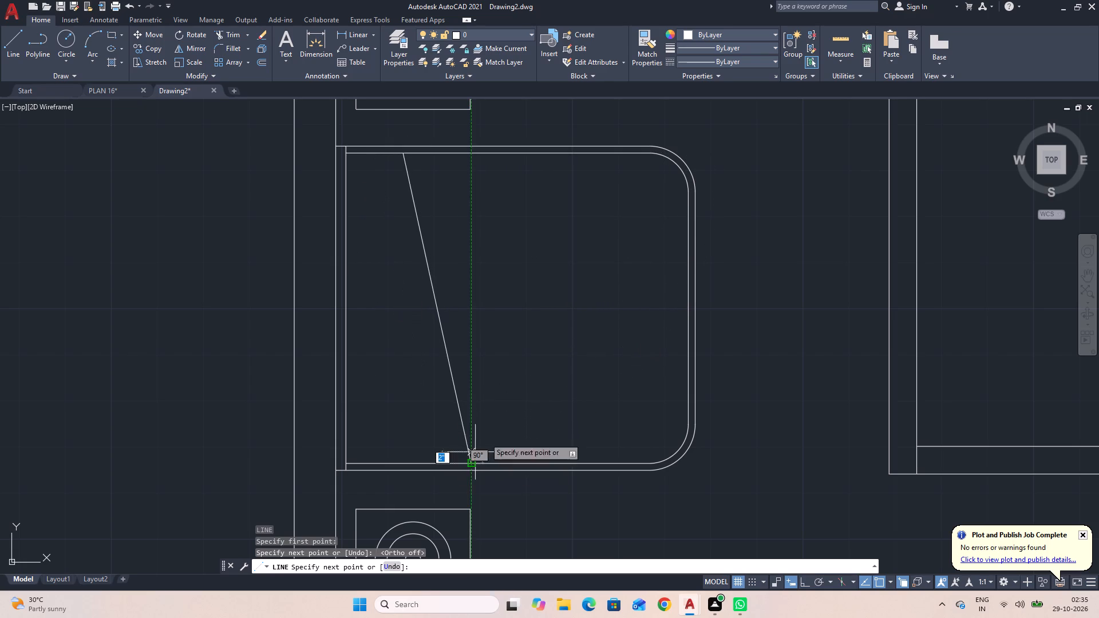
left_click(503, 373)
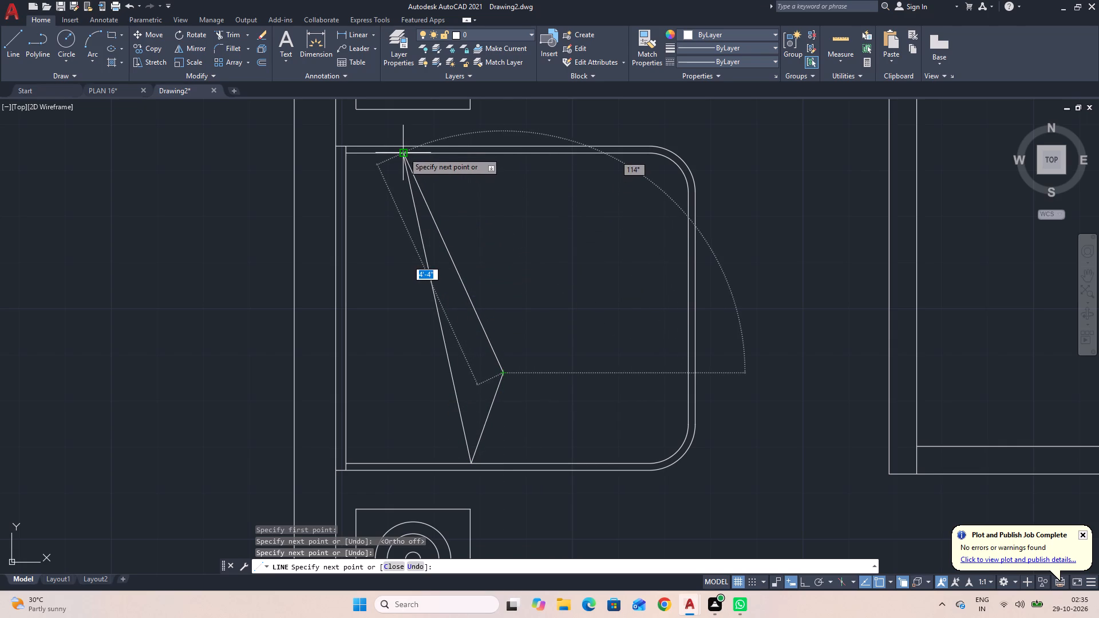
left_click(404, 152)
key("Escape")
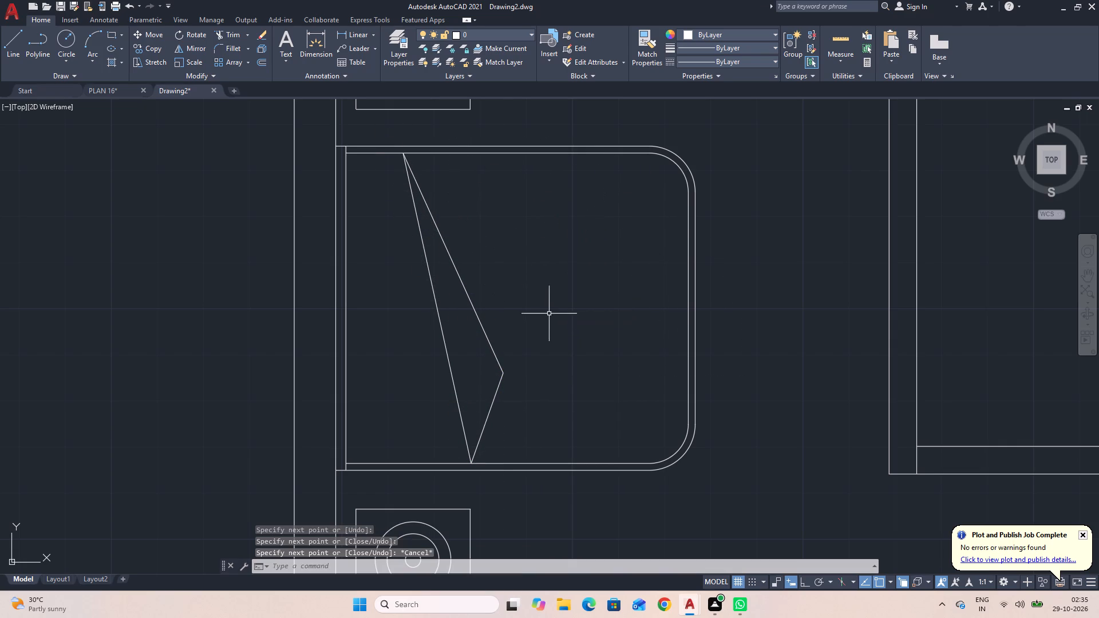
Delete the short side of the blanket-fold triangle.
left_click(492, 405)
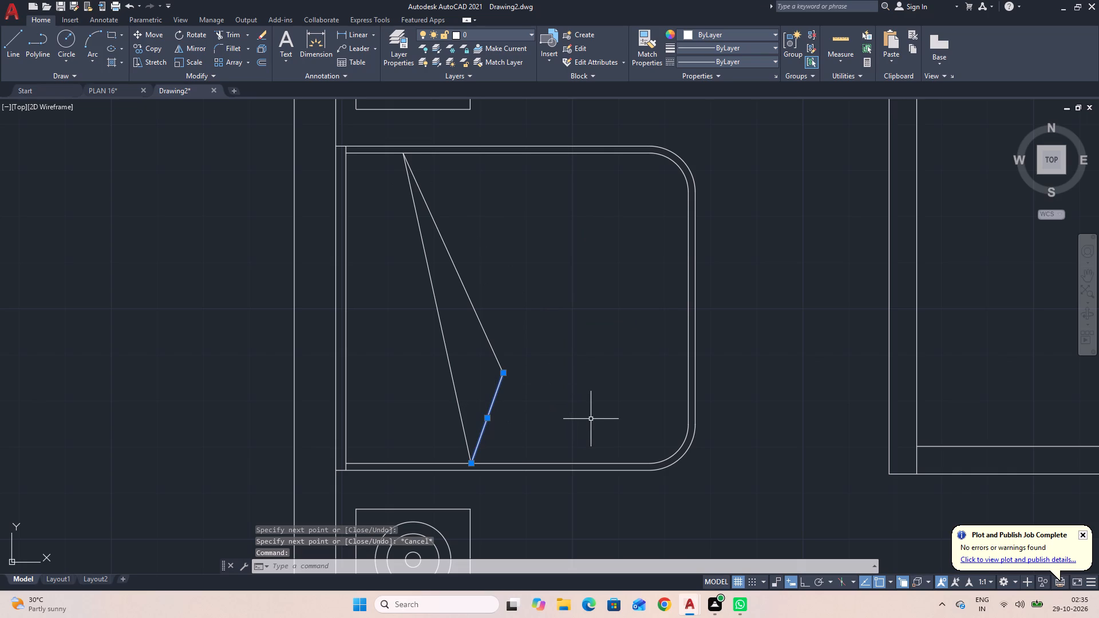
key("Delete")
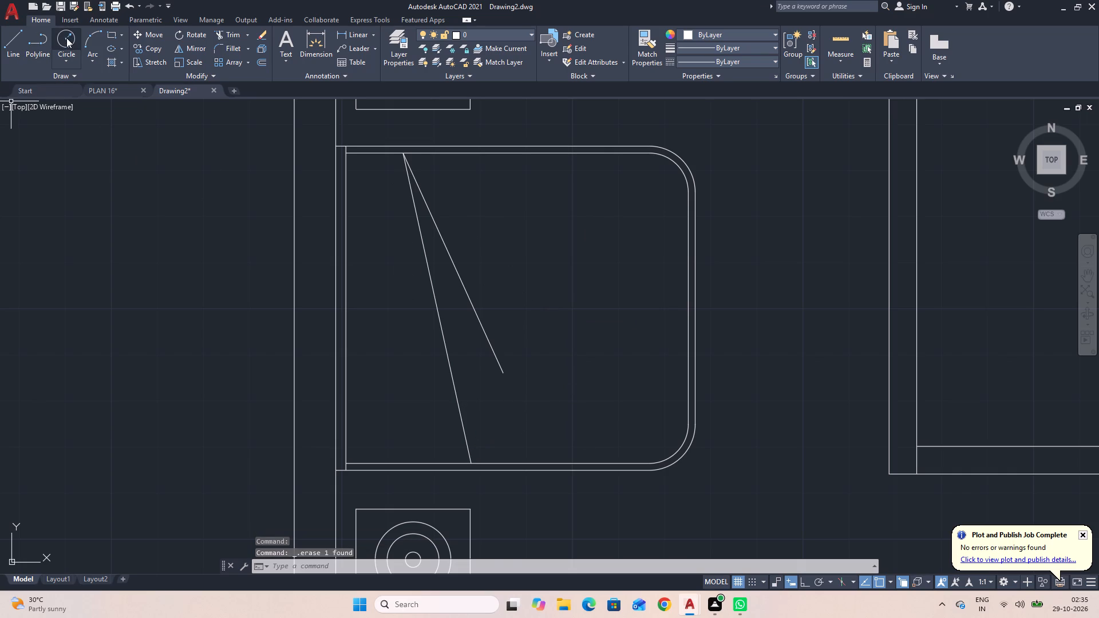
Draw a two-point circle about 2'8" in diameter, starting at the long fold line's lower end and extending across the bed.
left_click(66, 38)
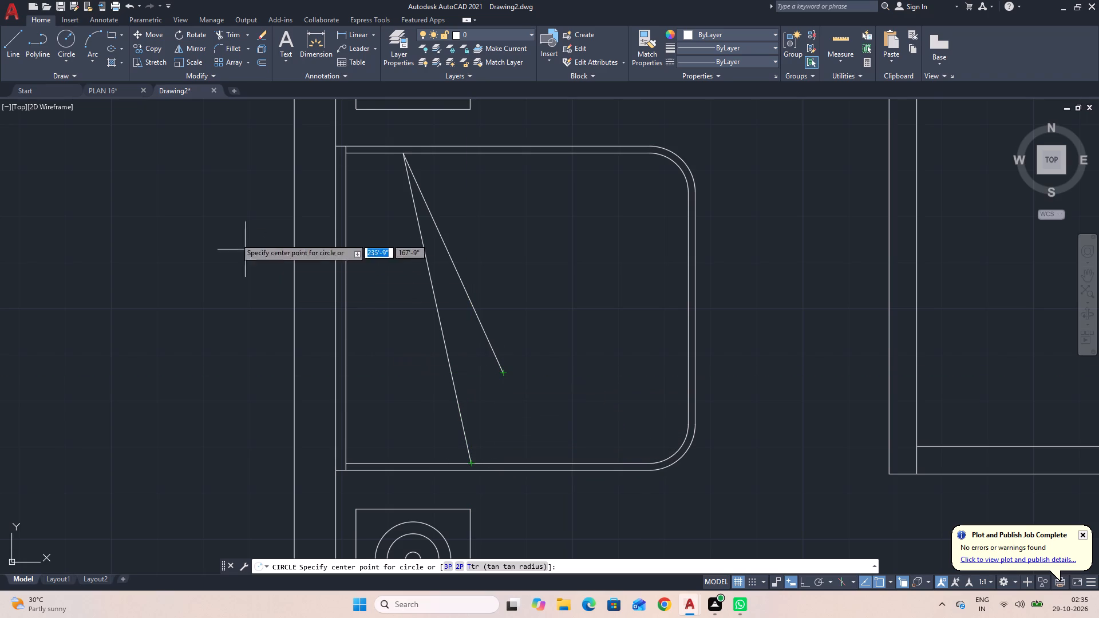
left_click(69, 60)
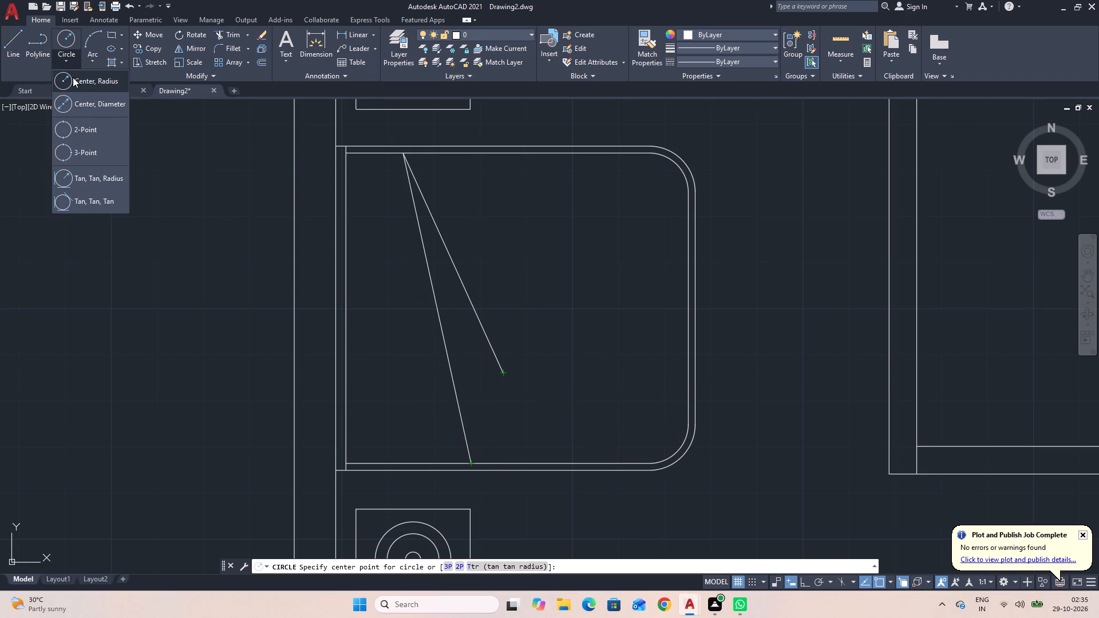
left_click(78, 126)
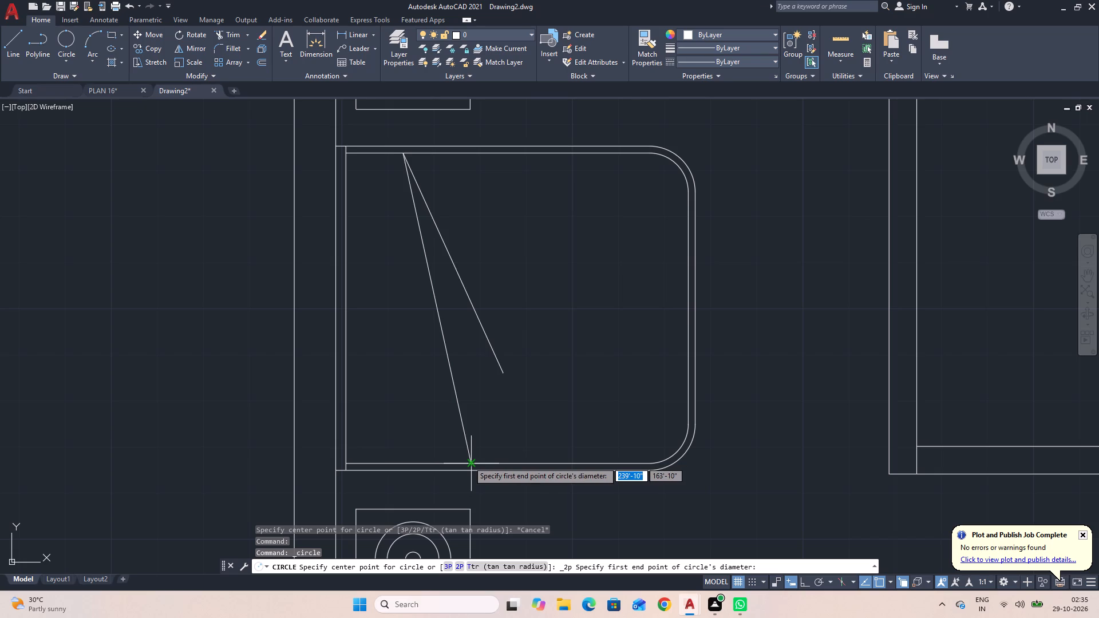
left_click(468, 461)
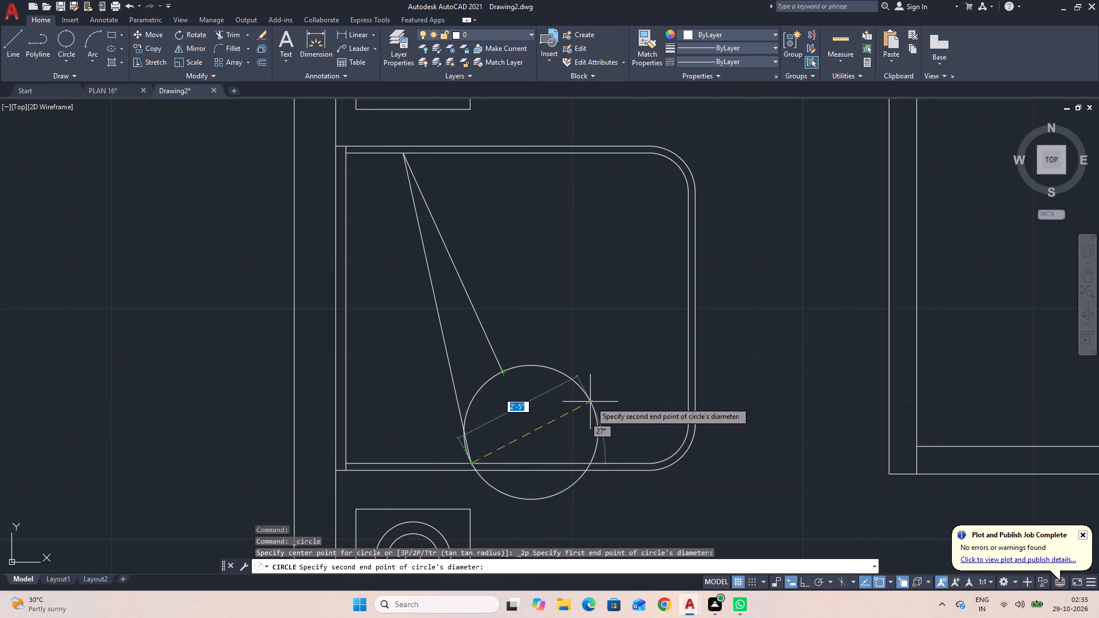
scroll(591, 399, "up", 3)
scroll(607, 408, "down", 1)
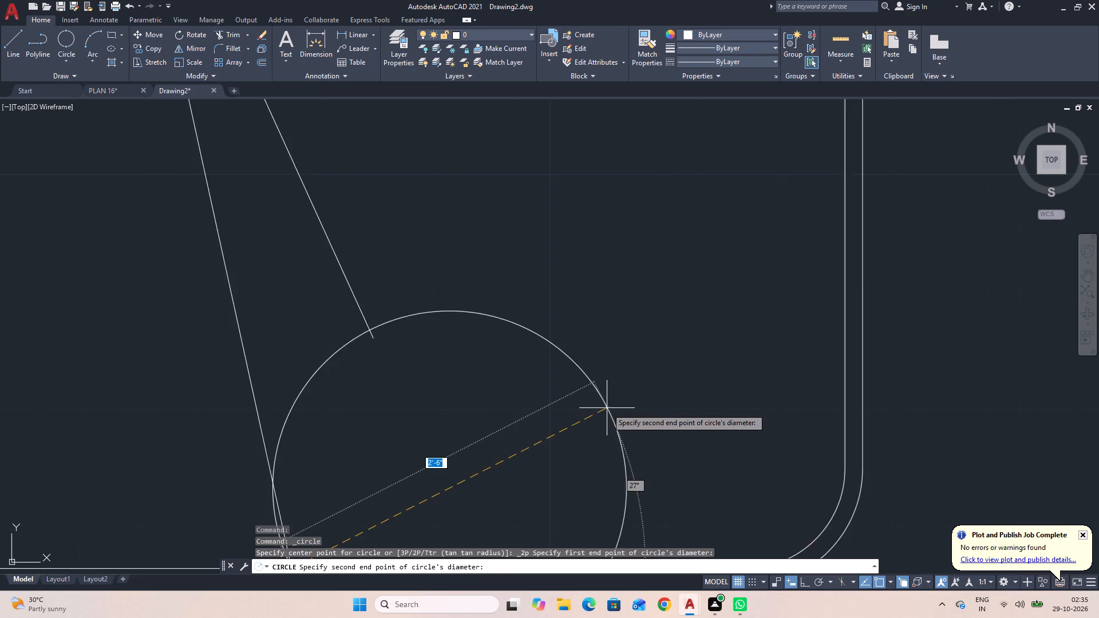
scroll(607, 408, "down", 1)
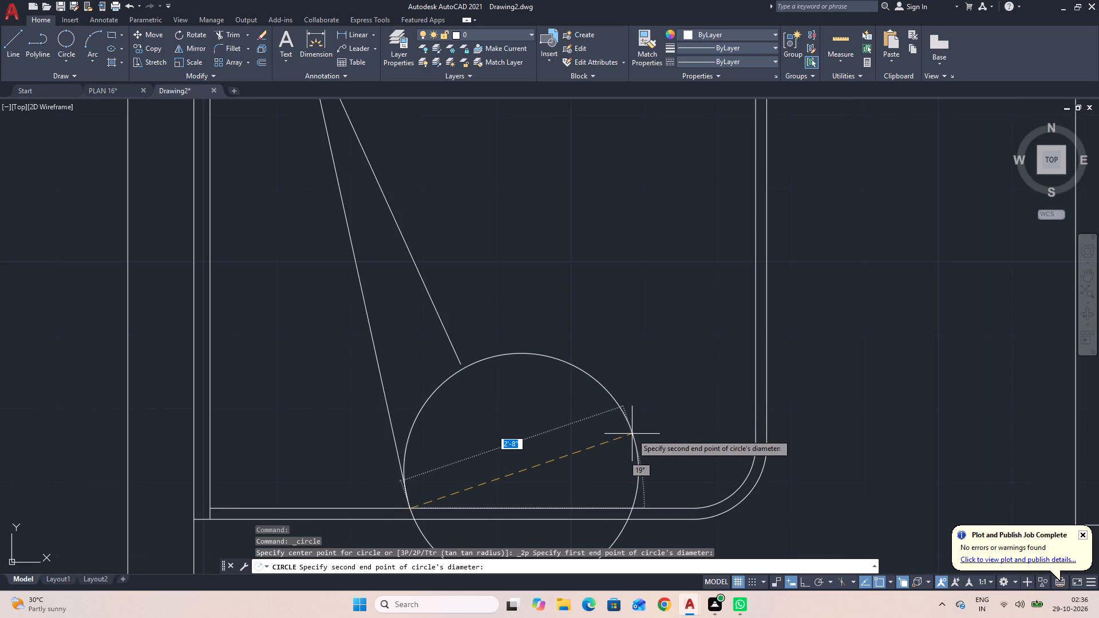
left_click(634, 434)
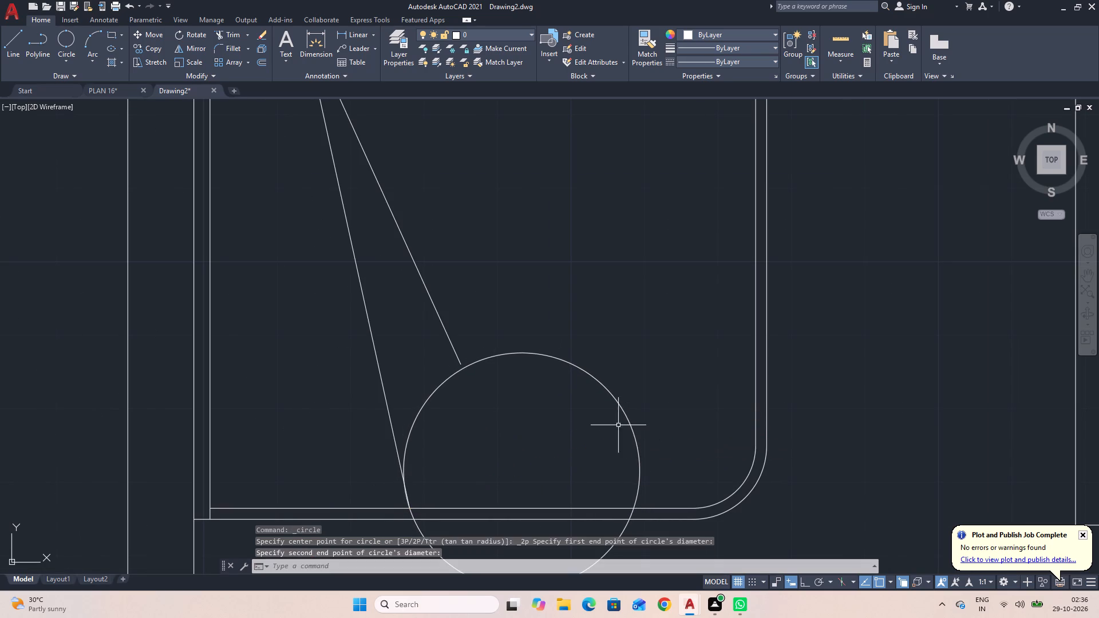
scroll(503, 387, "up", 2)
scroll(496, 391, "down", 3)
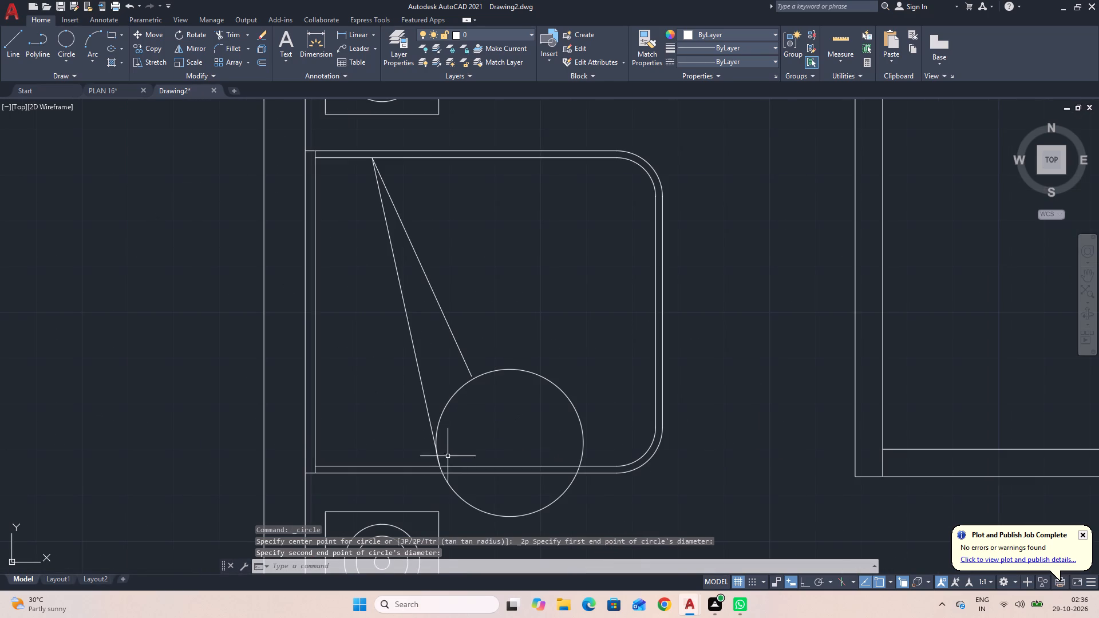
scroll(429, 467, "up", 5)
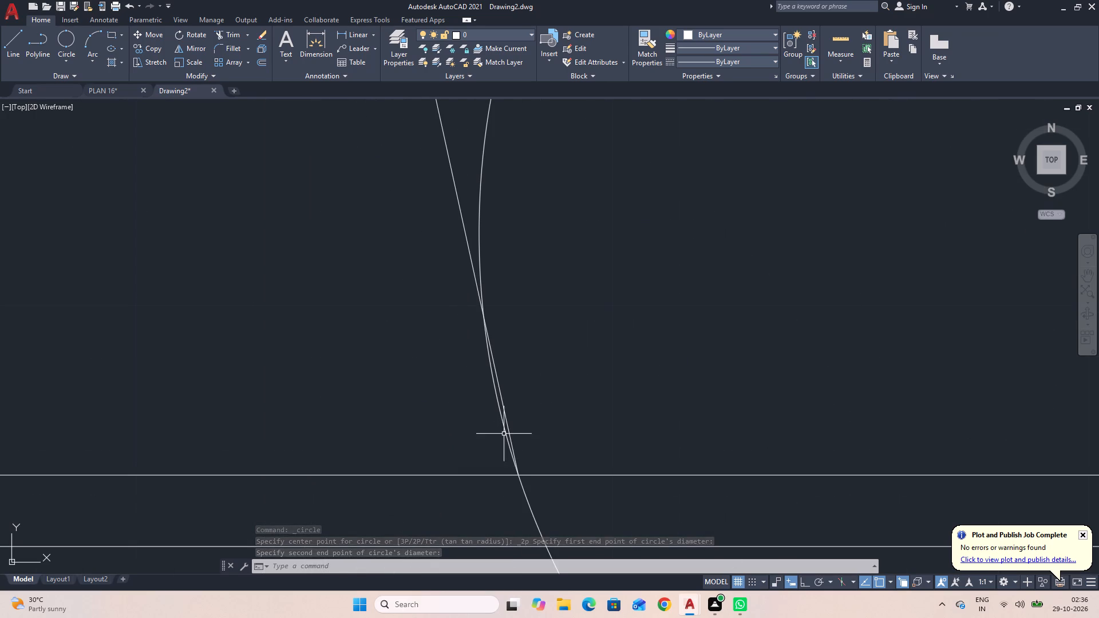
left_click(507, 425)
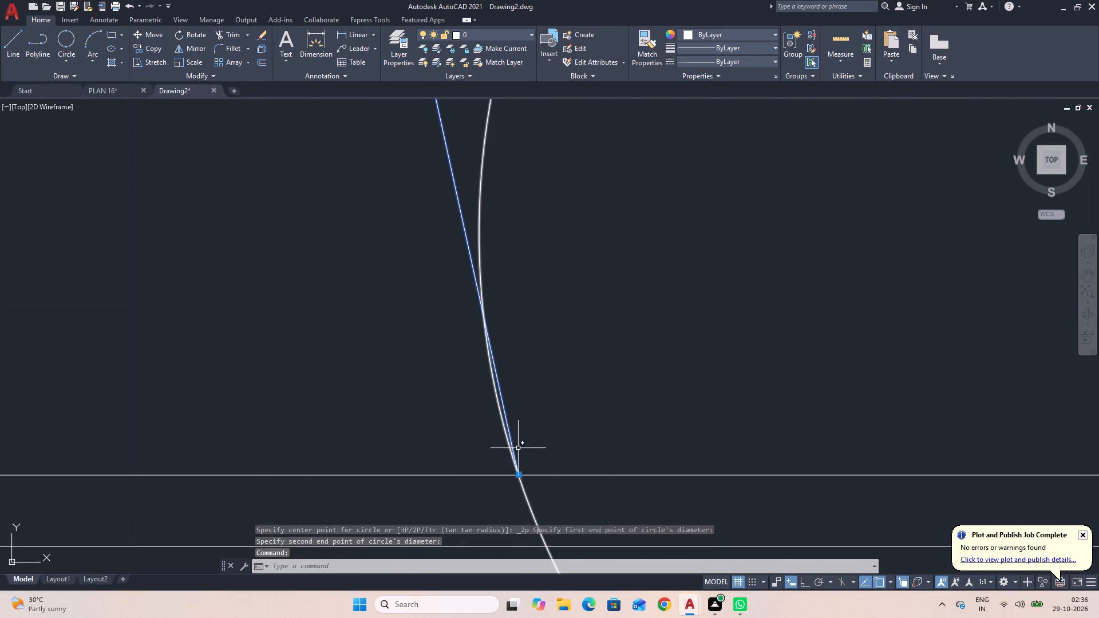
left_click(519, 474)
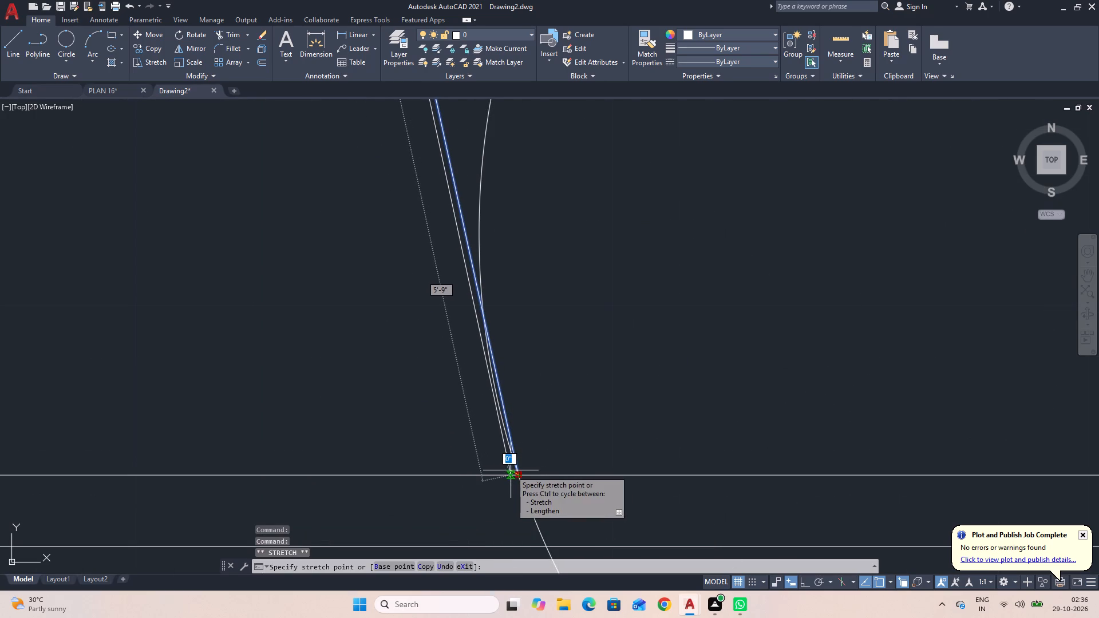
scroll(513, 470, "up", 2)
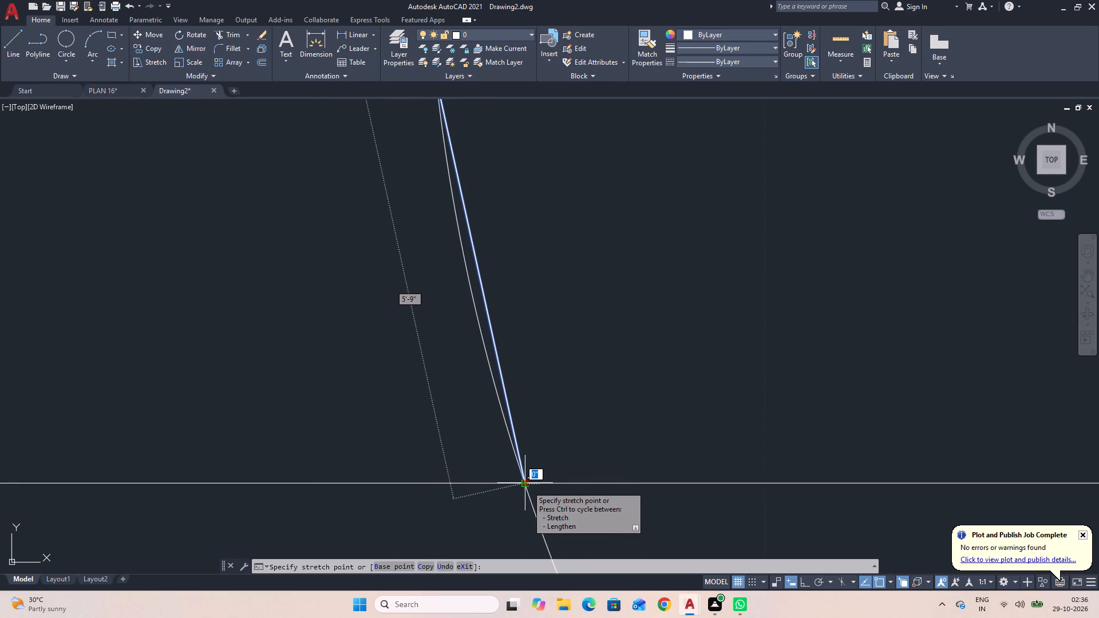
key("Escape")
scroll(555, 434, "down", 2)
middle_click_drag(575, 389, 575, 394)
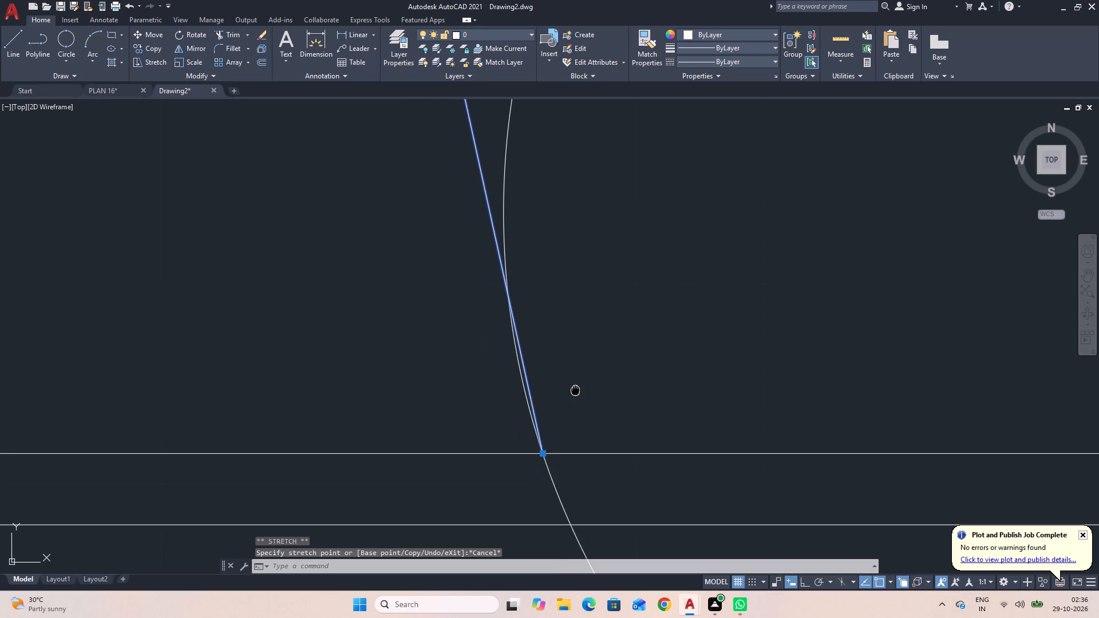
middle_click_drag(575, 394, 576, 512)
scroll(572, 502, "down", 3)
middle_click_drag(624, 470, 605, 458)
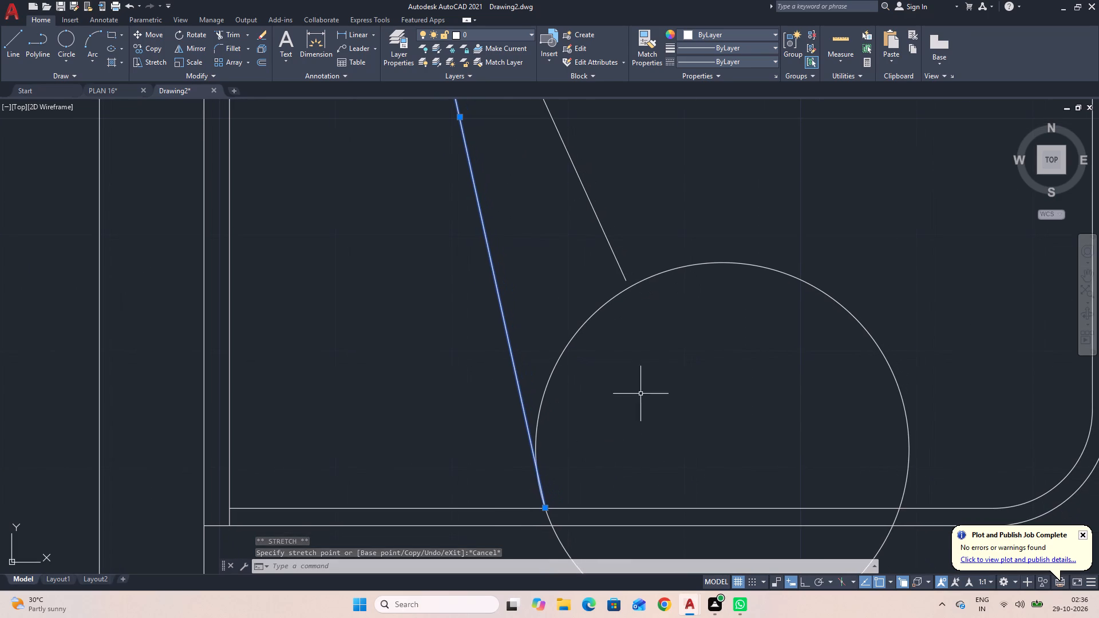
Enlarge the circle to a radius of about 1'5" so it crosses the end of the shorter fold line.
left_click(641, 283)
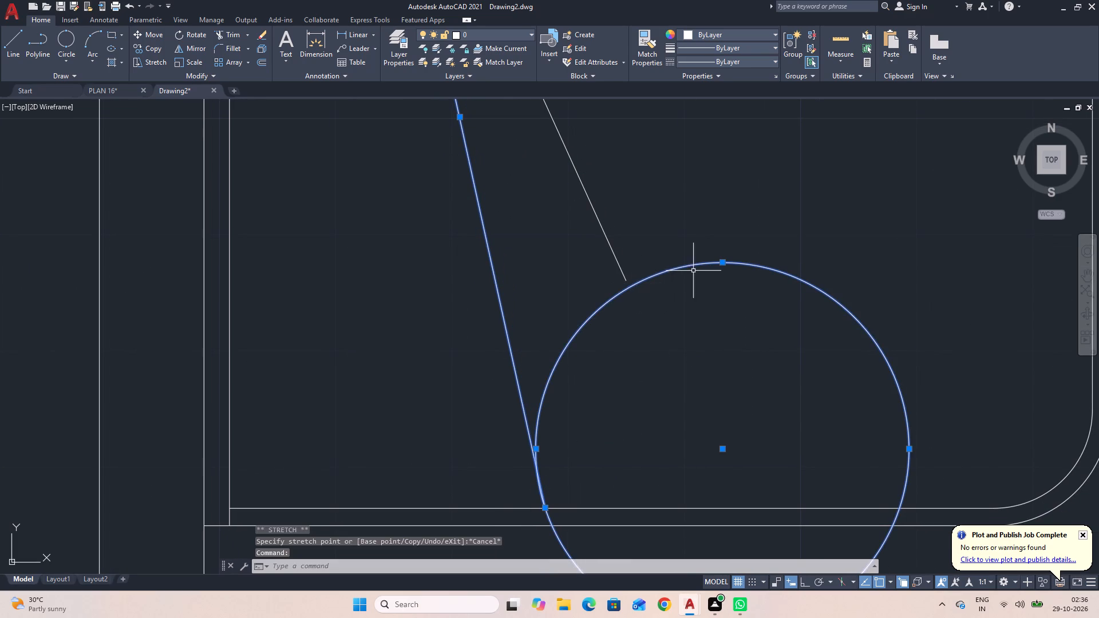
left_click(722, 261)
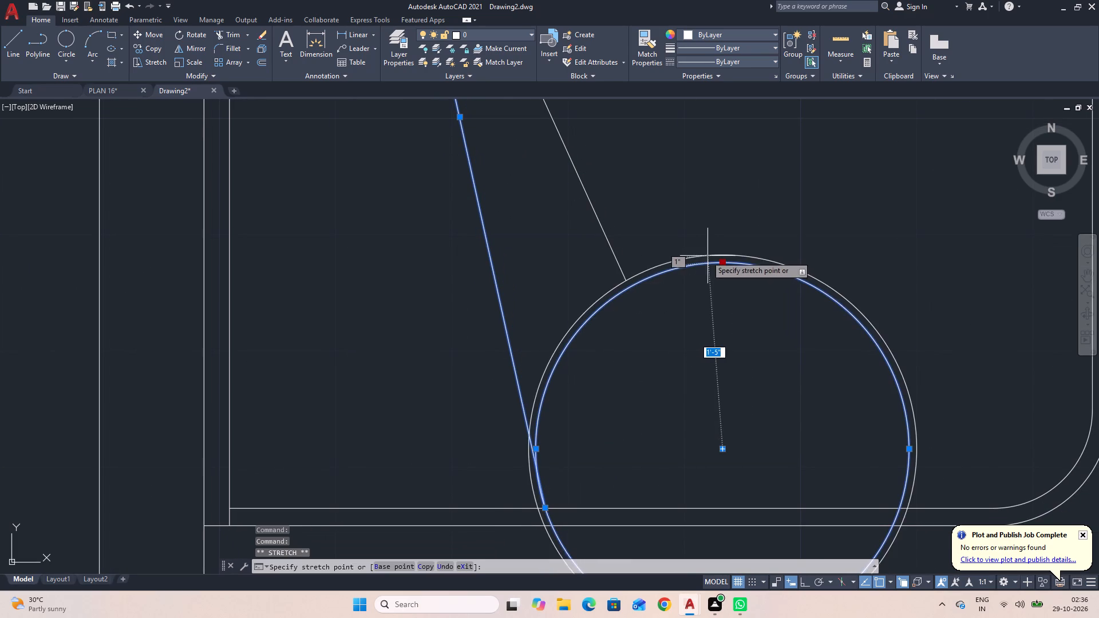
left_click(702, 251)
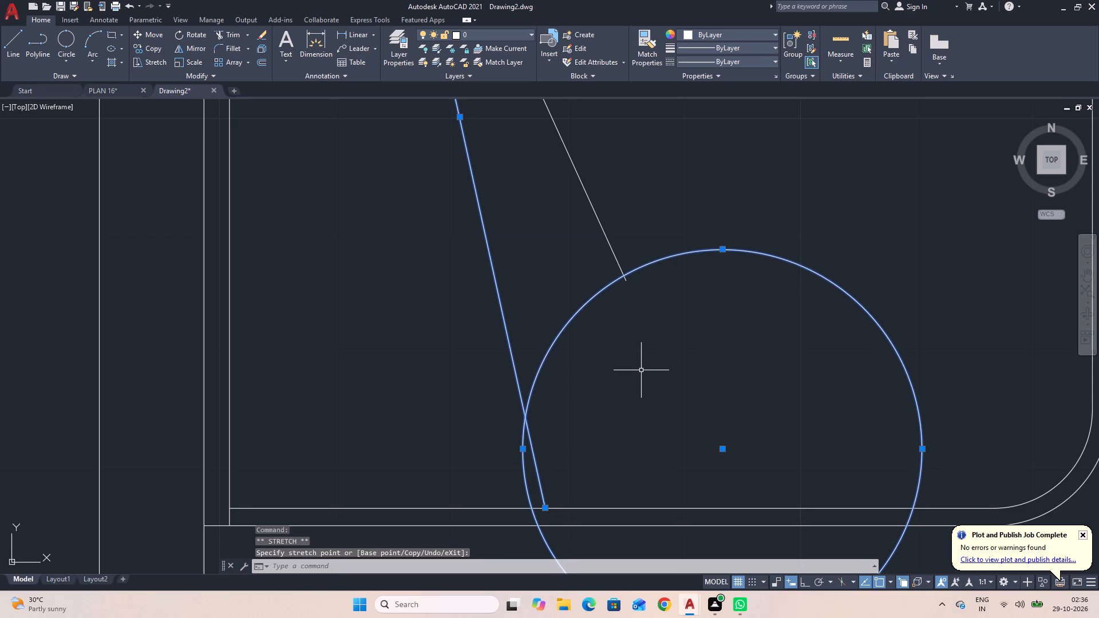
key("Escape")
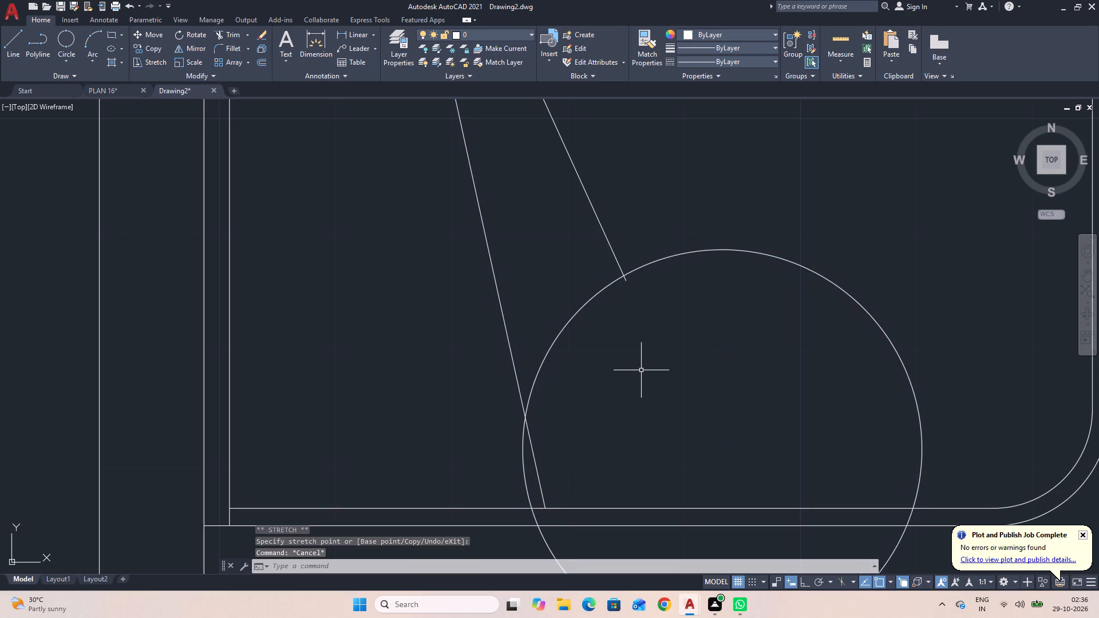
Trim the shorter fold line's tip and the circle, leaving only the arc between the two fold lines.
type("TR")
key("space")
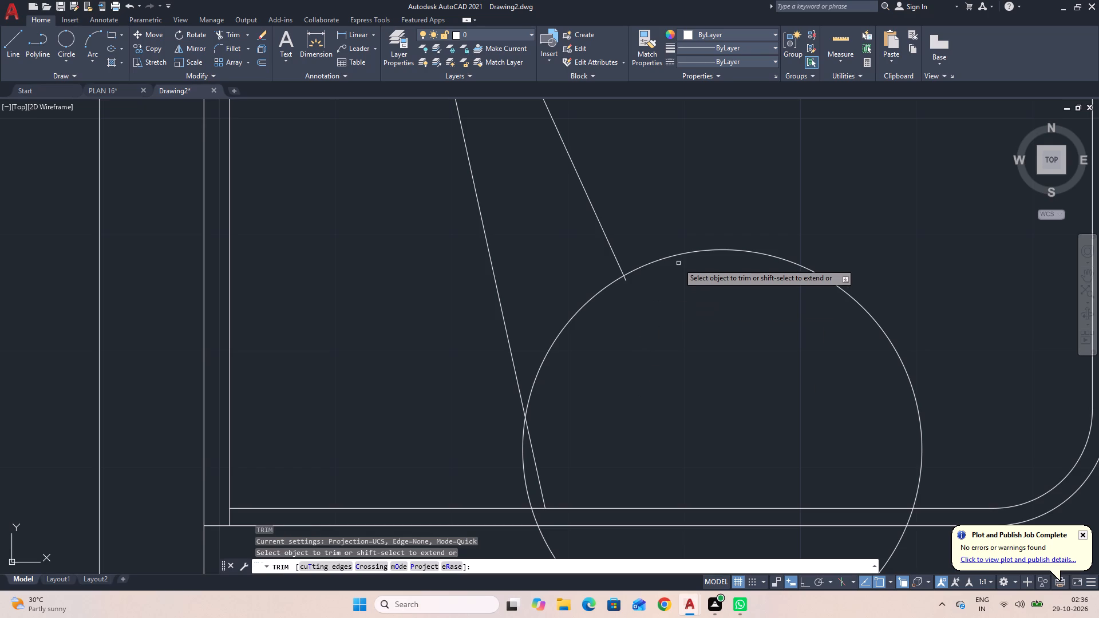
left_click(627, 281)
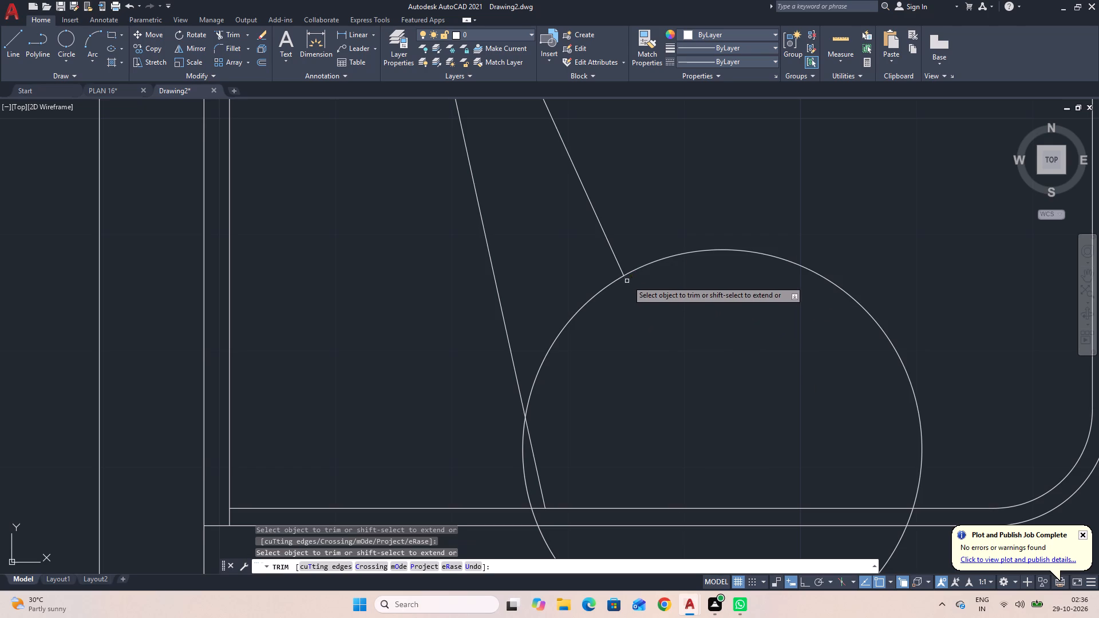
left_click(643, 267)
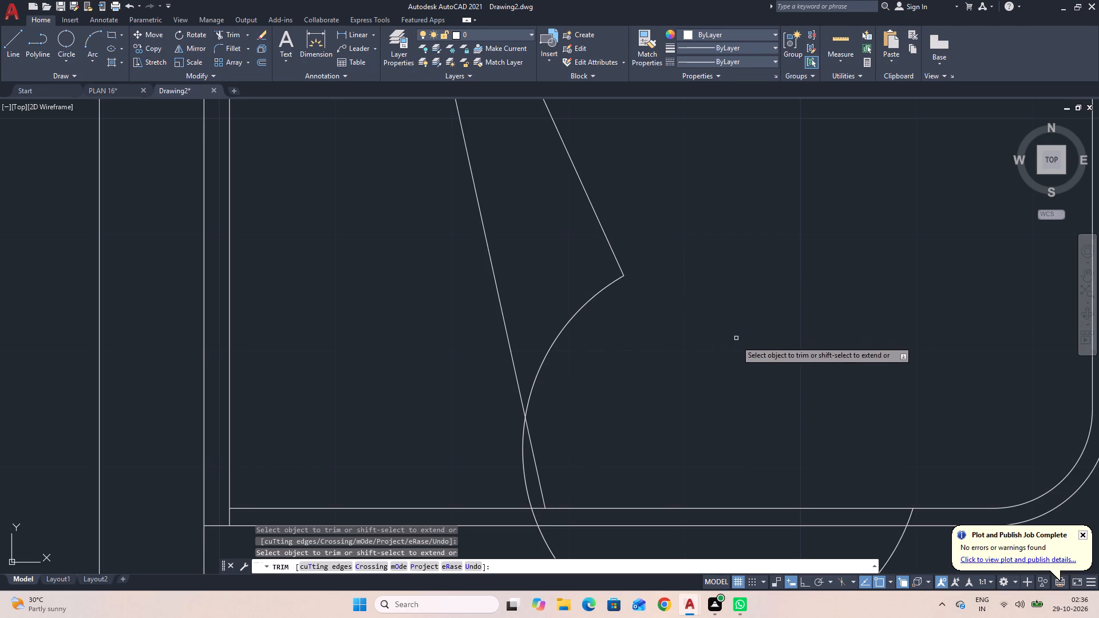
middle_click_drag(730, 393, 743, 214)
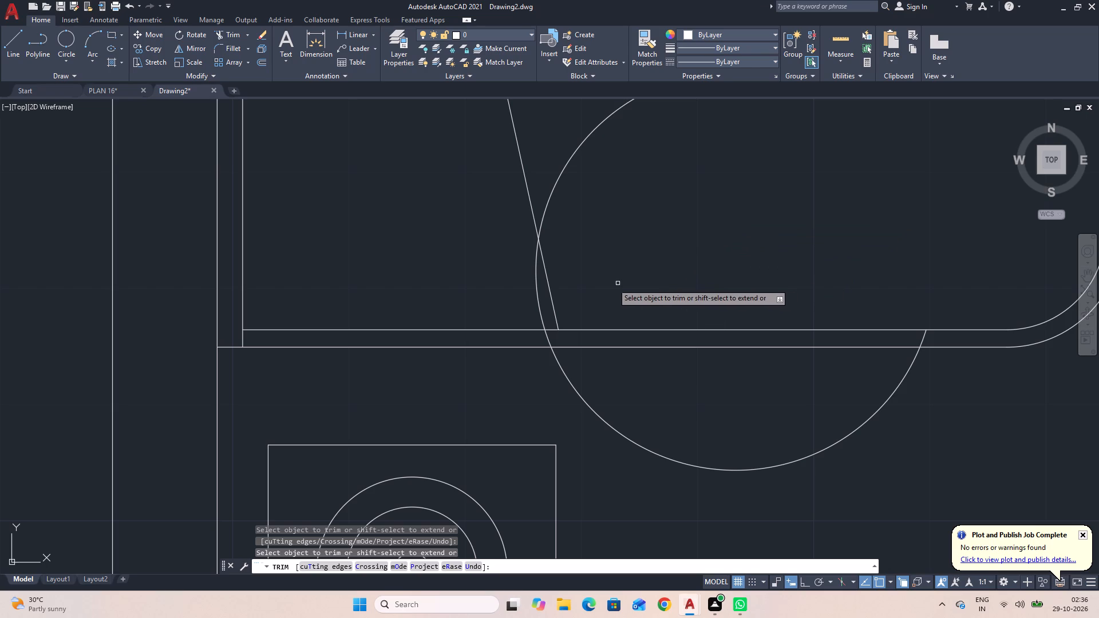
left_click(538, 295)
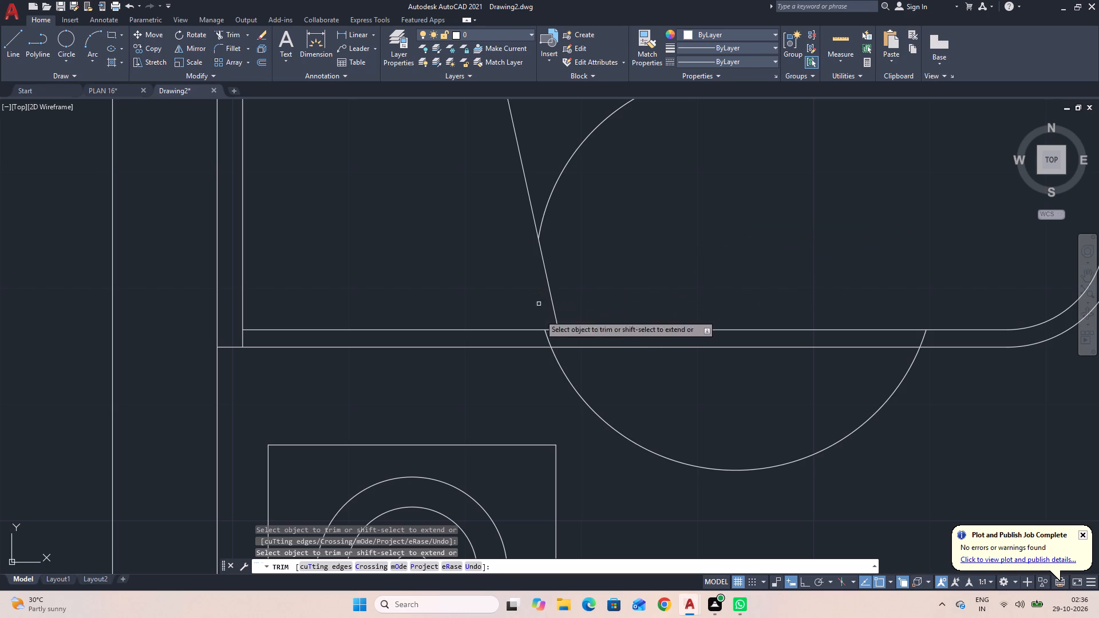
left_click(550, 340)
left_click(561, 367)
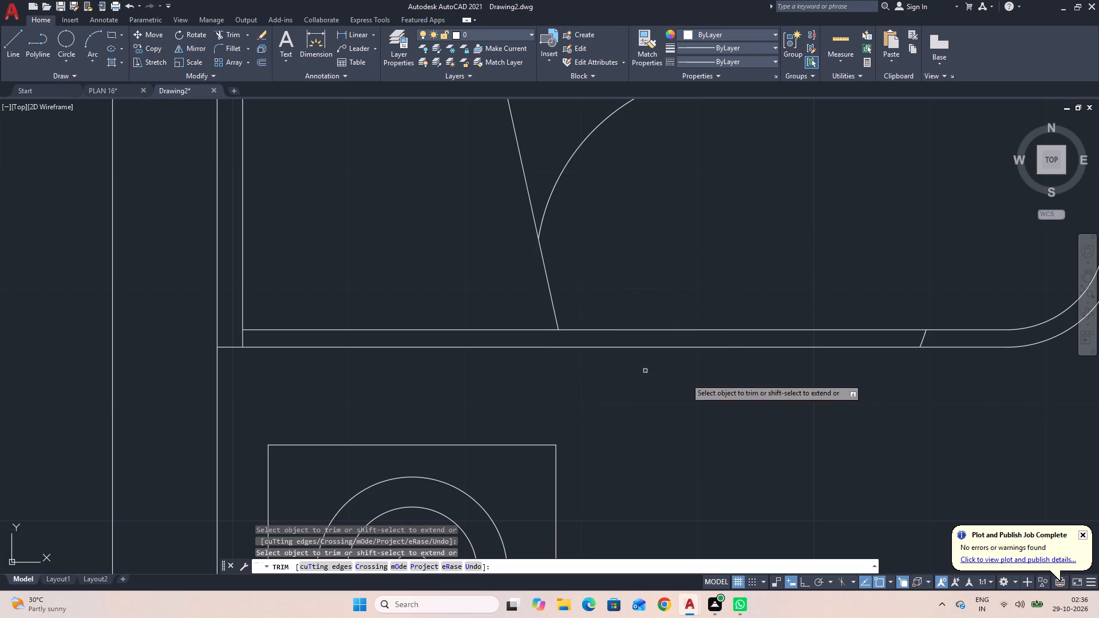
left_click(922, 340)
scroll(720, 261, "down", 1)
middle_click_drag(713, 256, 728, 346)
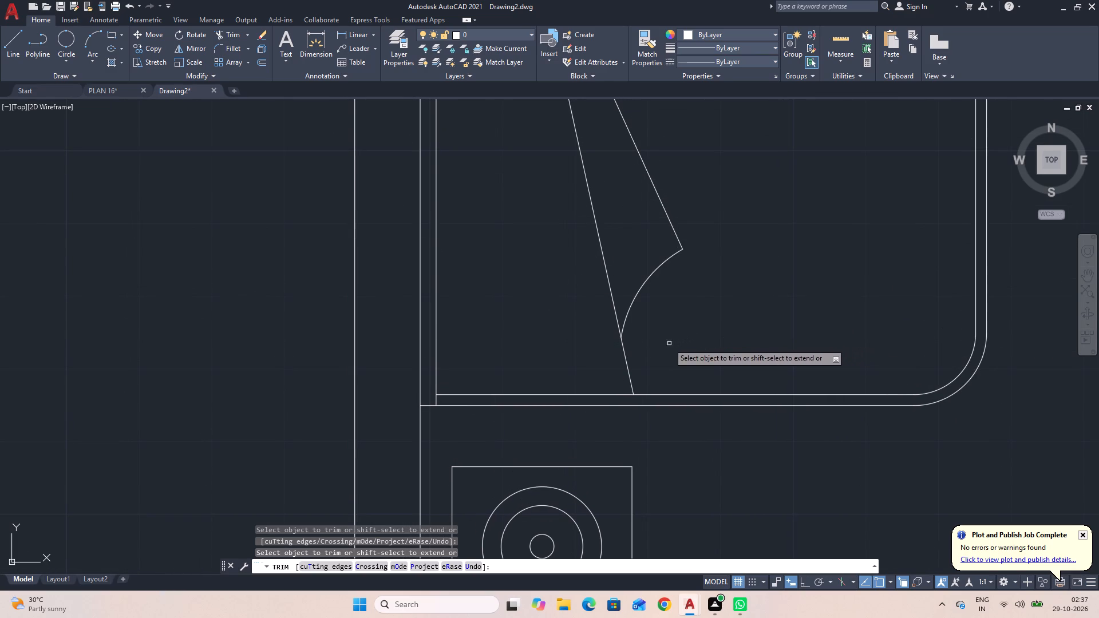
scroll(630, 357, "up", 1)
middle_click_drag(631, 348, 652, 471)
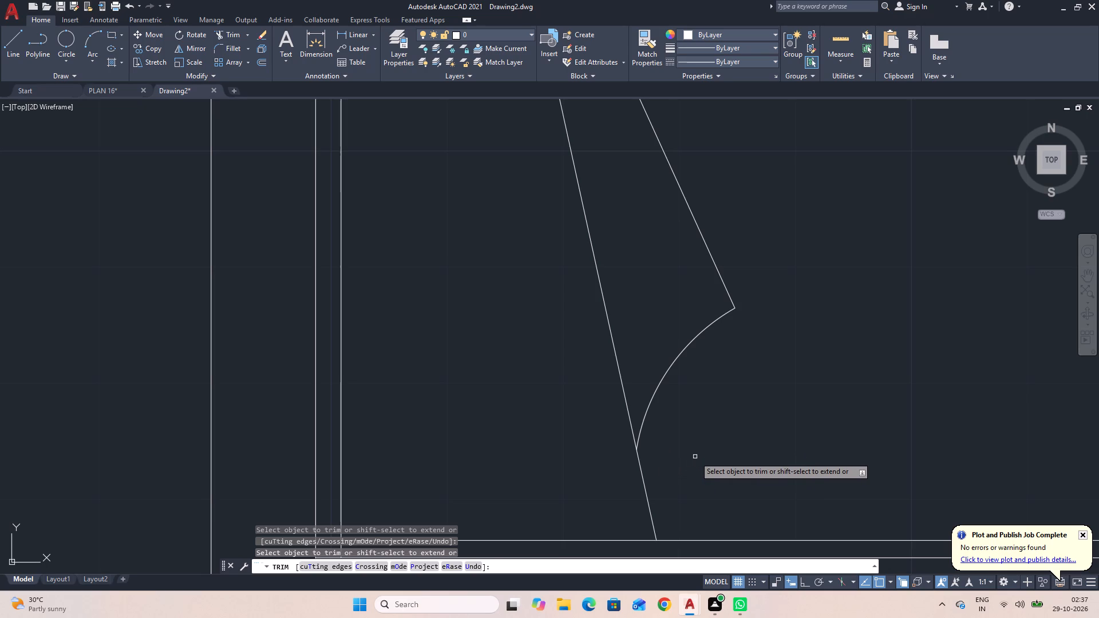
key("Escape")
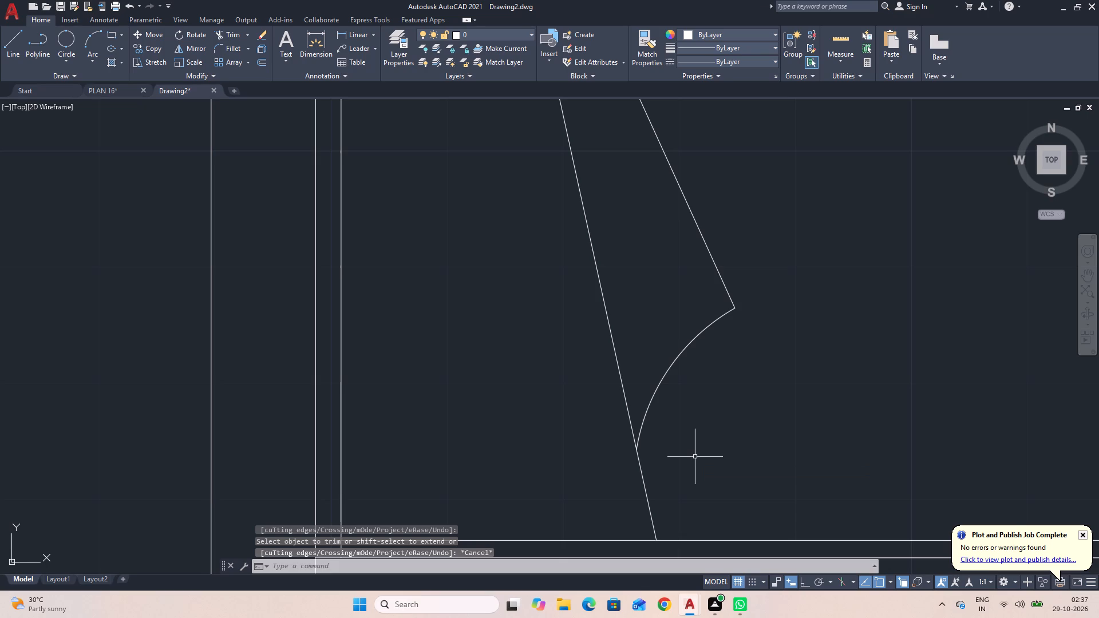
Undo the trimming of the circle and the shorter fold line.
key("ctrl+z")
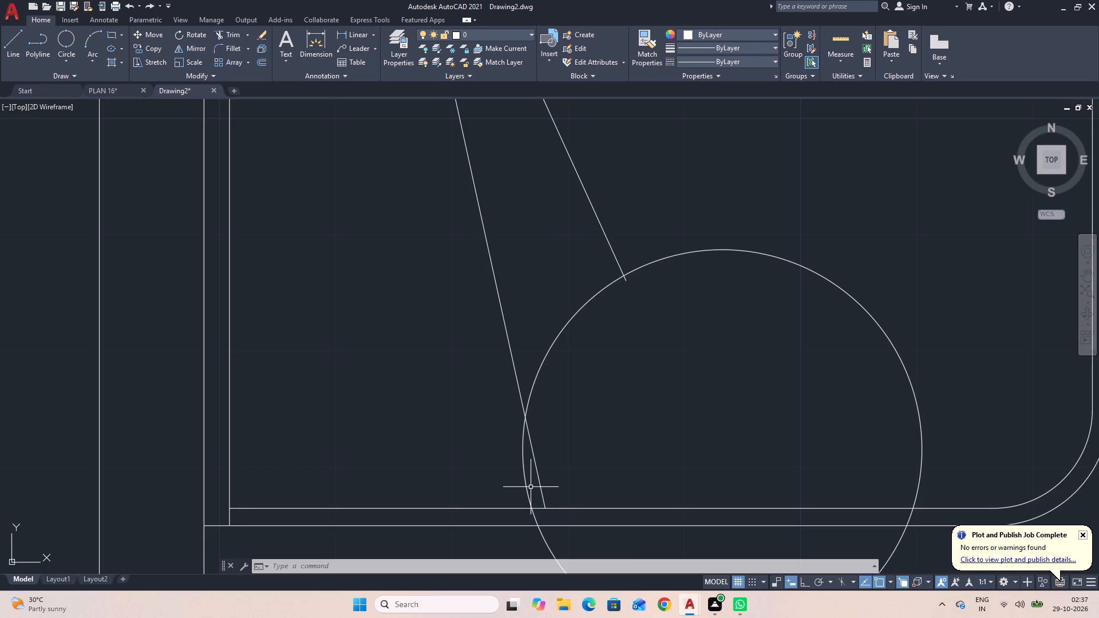
Resize the circle to a radius of about 1'4", passing through the lower end of the long fold line.
middle_click_drag(643, 463, 651, 356)
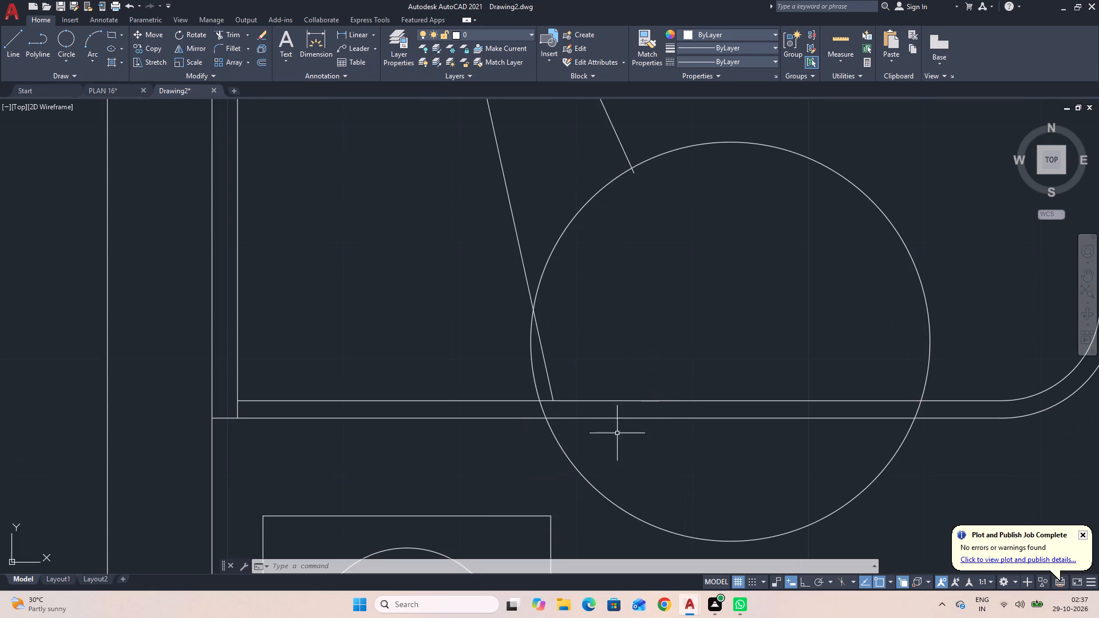
key("Escape")
left_click(570, 462)
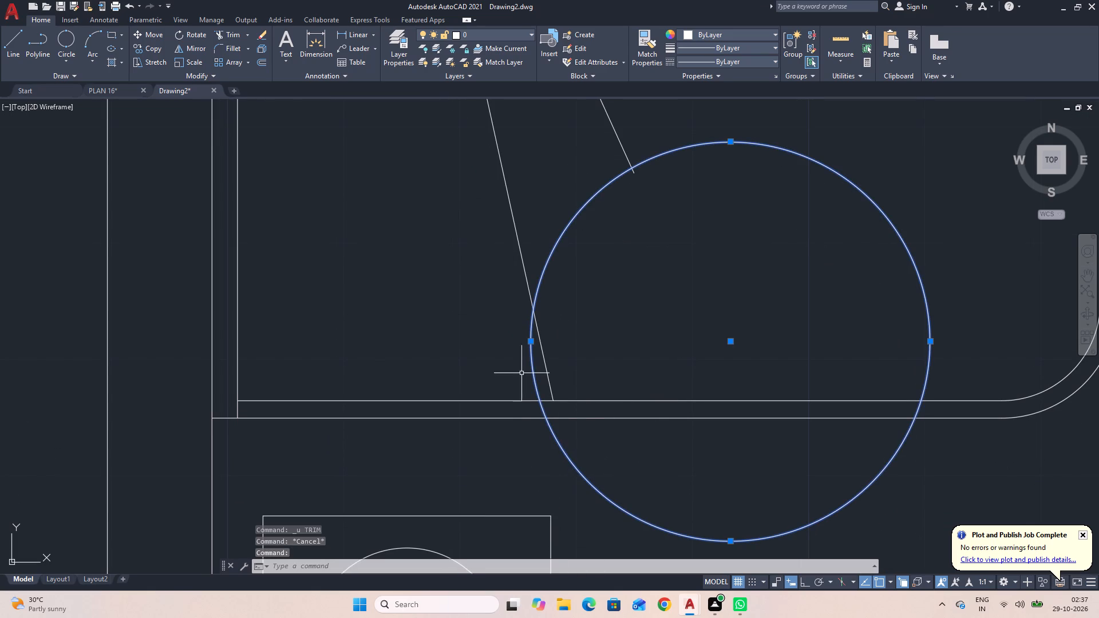
left_click(528, 340)
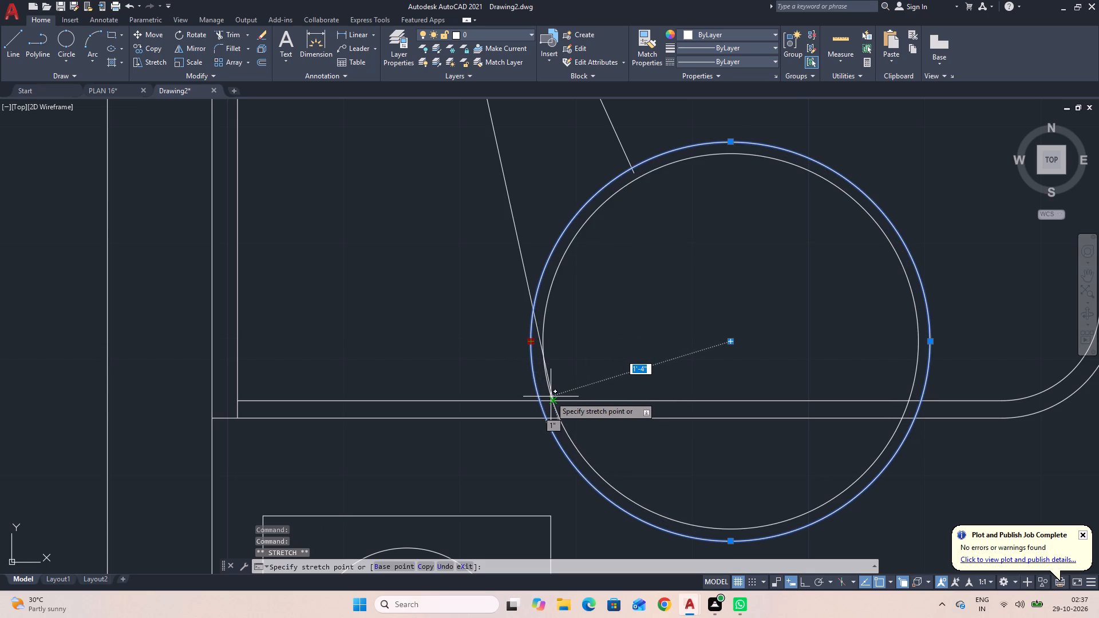
scroll(554, 395, "up", 3)
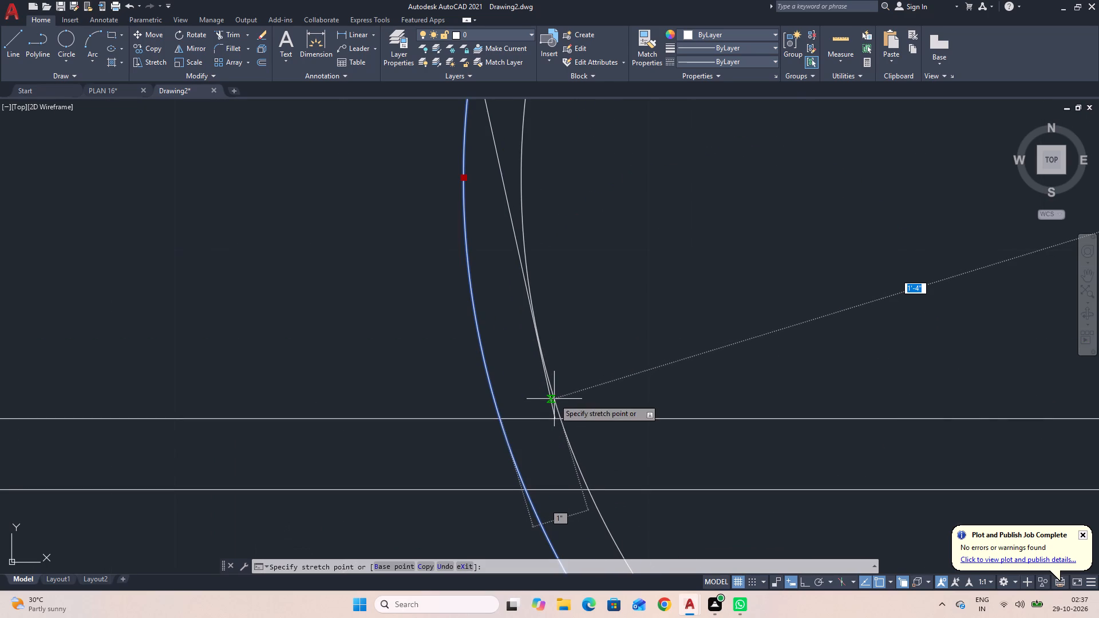
left_click(554, 399)
scroll(567, 393, "down", 2)
scroll(609, 348, "down", 1)
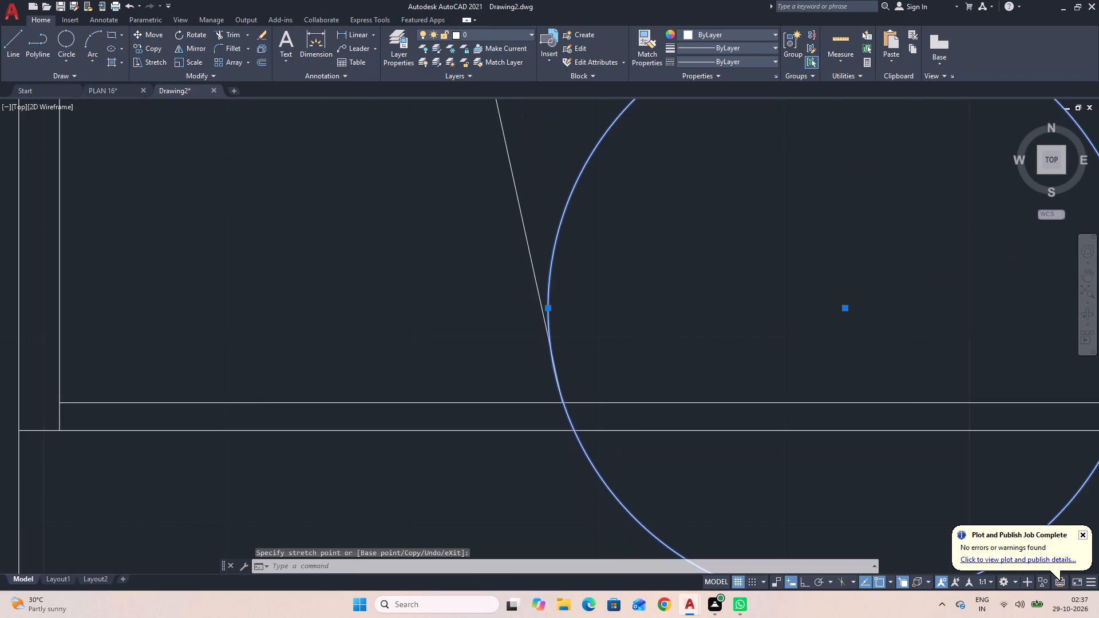
scroll(609, 348, "down", 1)
scroll(608, 348, "up", 2)
scroll(603, 352, "down", 1)
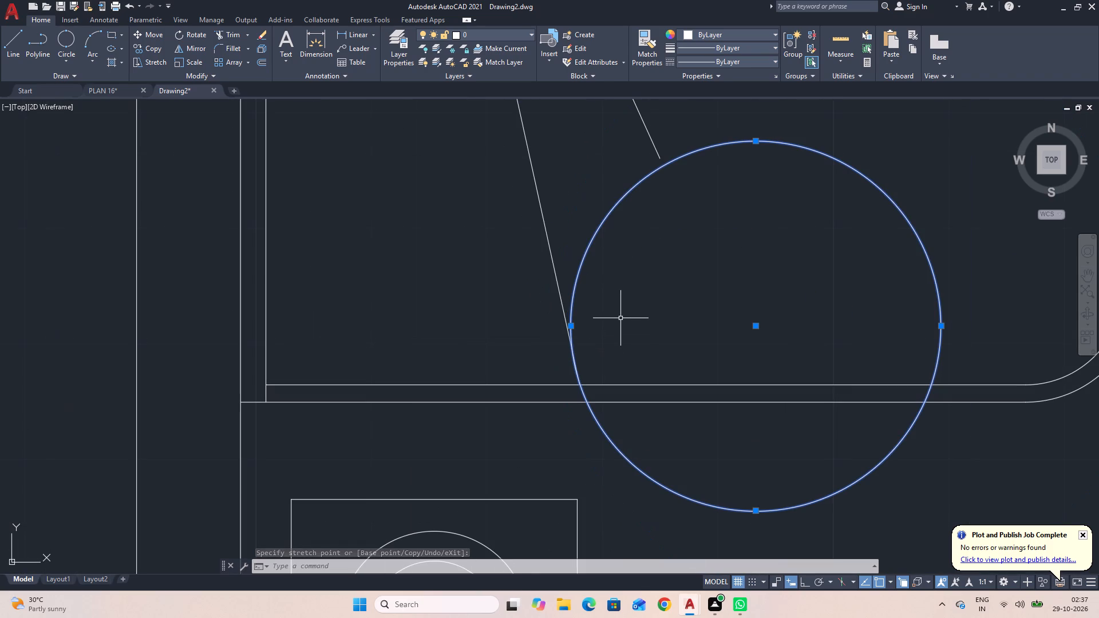
key("Escape")
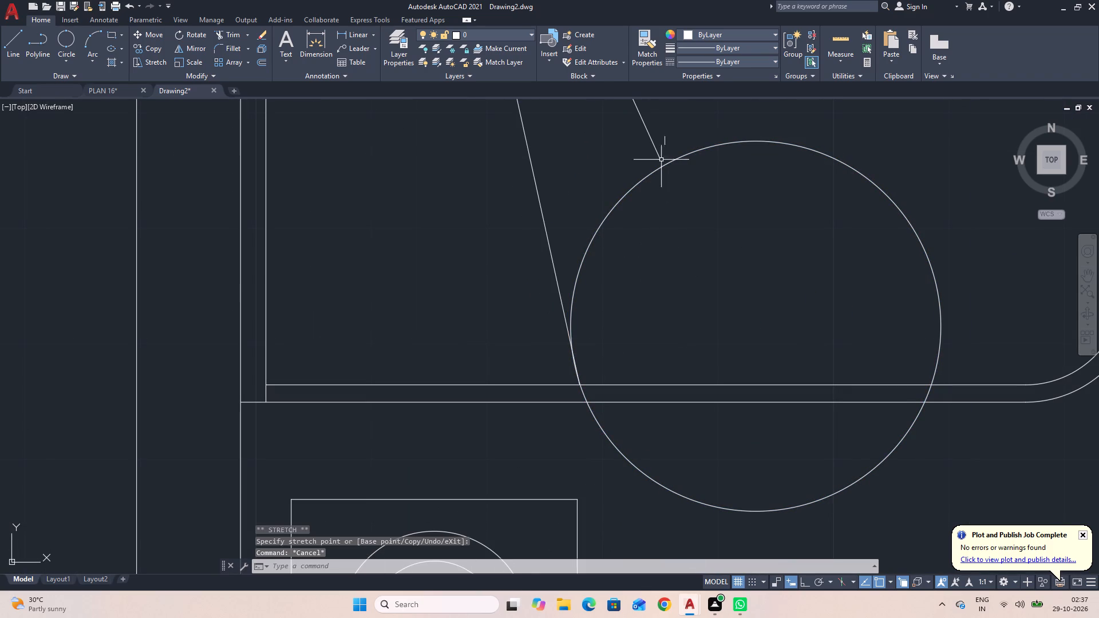
Extend the shorter fold line to meet the circle.
type("EX")
key("space")
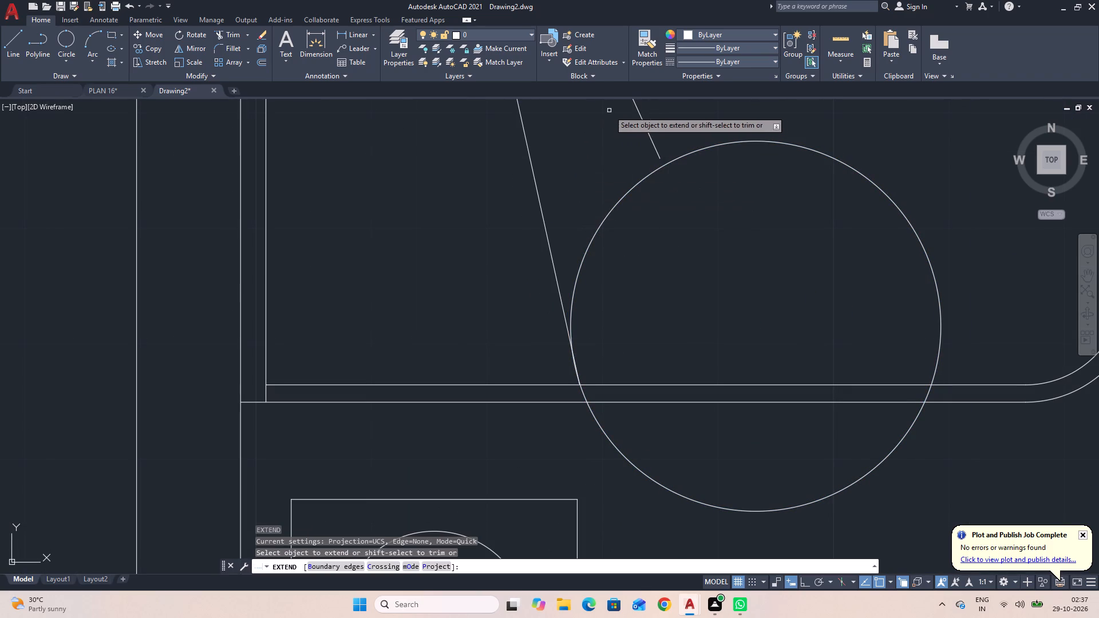
left_click(645, 126)
key("Escape")
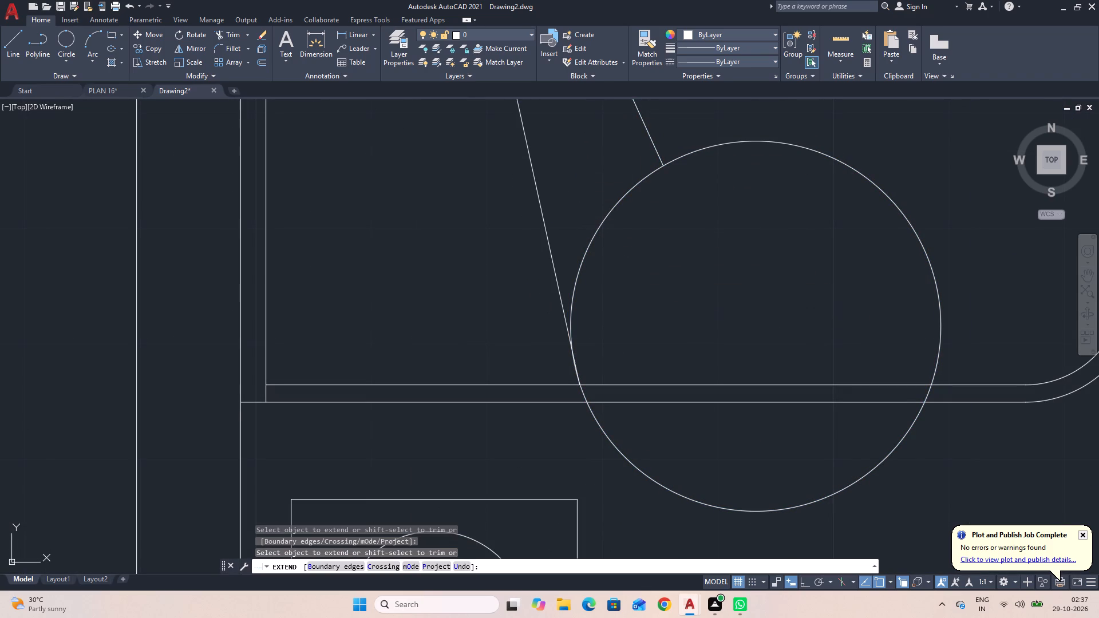
Trim the circle to leave only the arc from the shorter fold line's end to the bed's lower inner side line.
type("TR")
key("space")
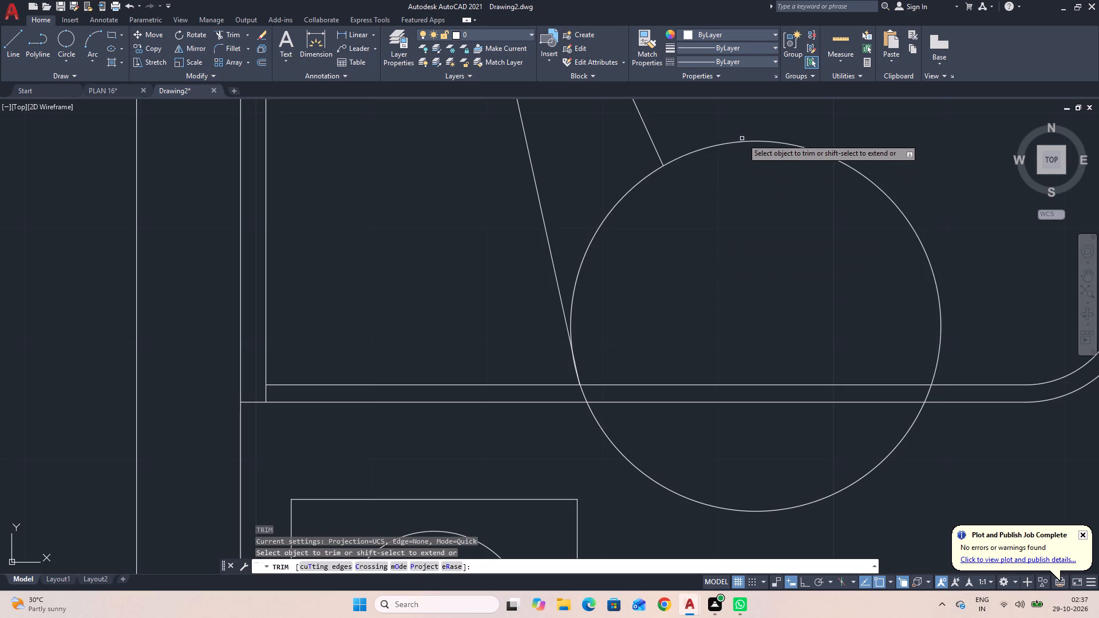
left_click(744, 141)
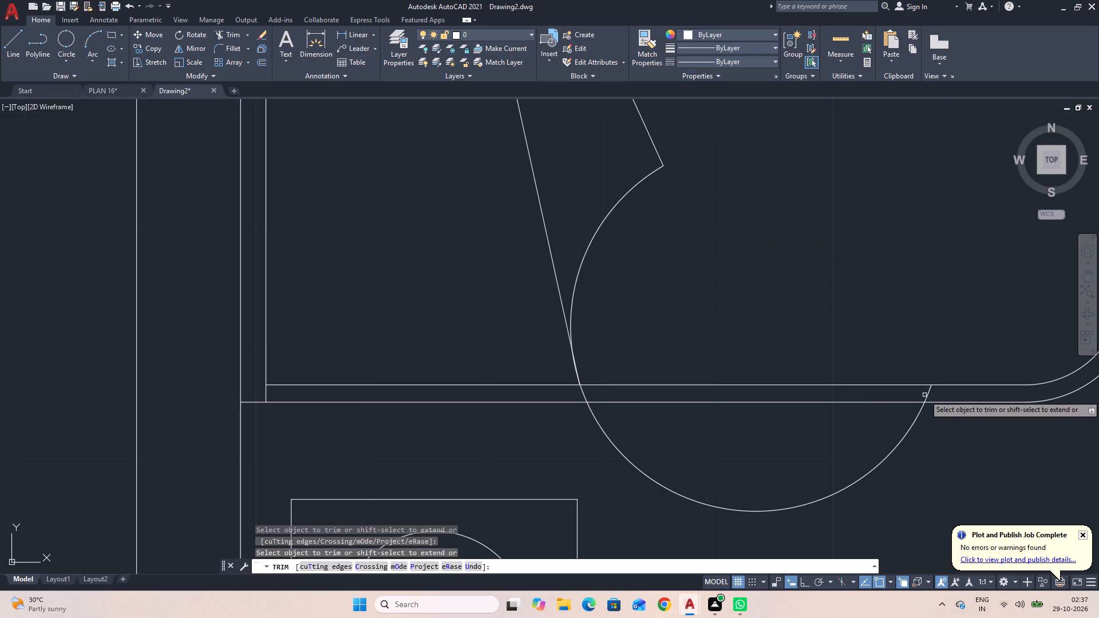
left_click(924, 395)
left_click(930, 393)
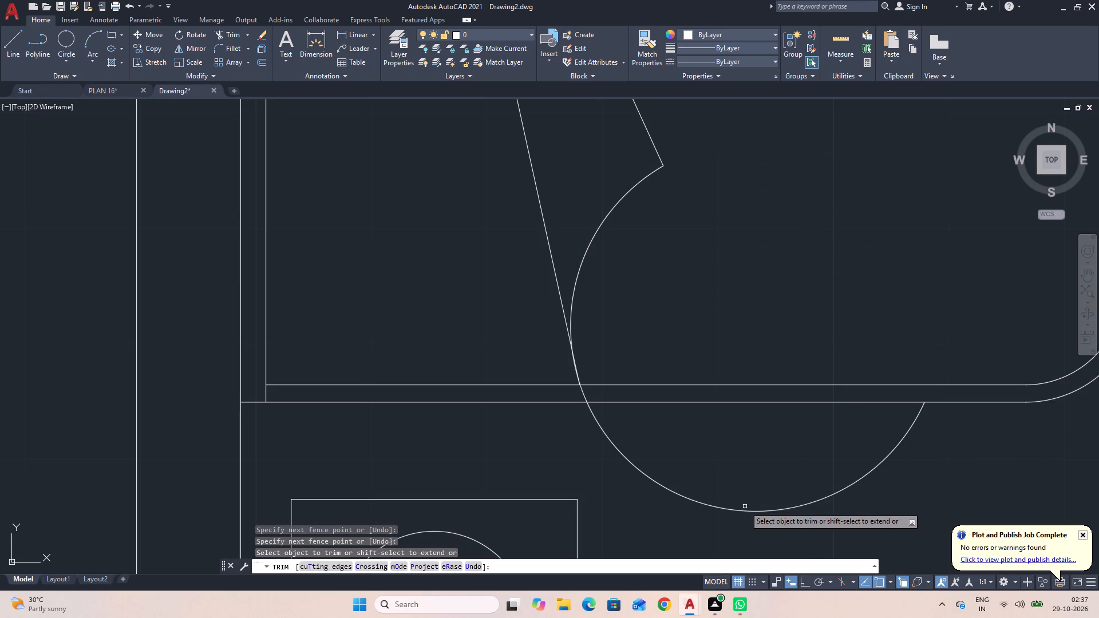
left_click(746, 513)
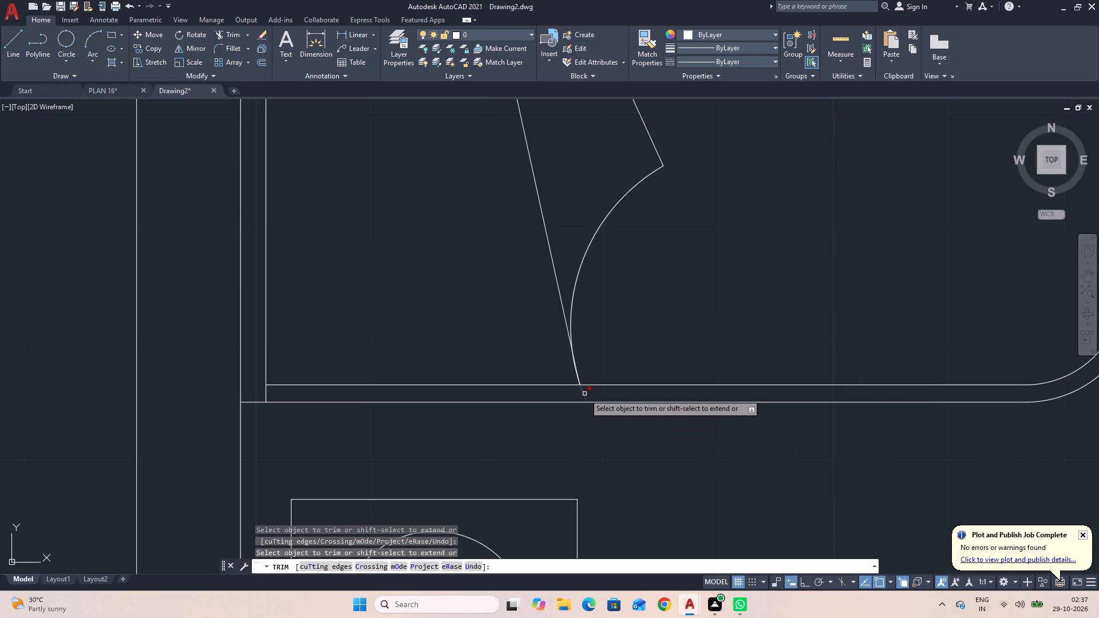
left_click(585, 394)
scroll(664, 324, "down", 2)
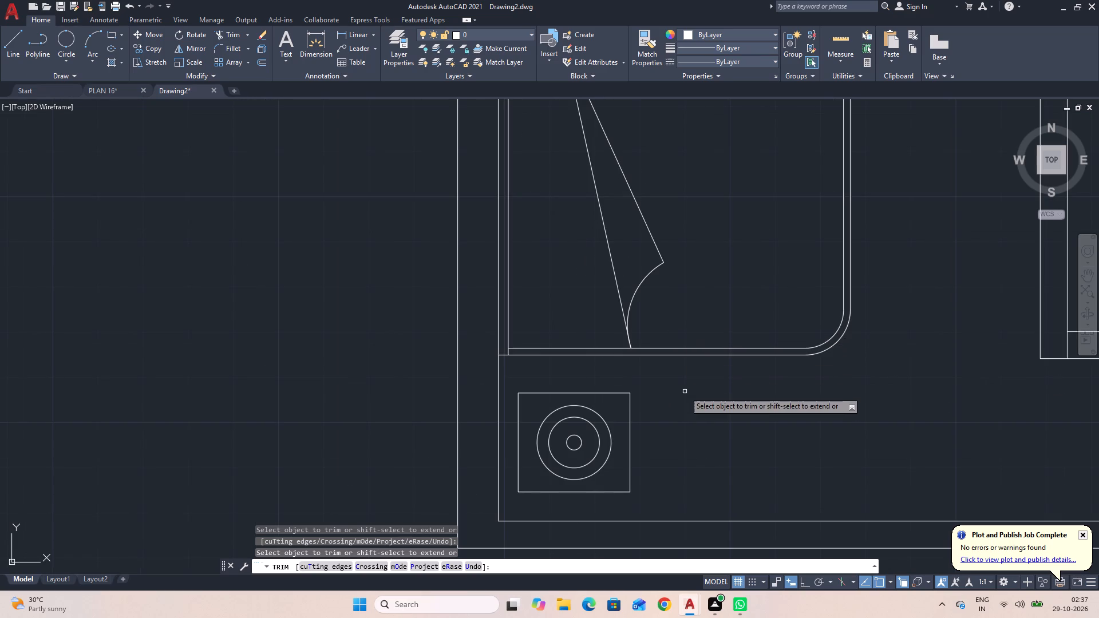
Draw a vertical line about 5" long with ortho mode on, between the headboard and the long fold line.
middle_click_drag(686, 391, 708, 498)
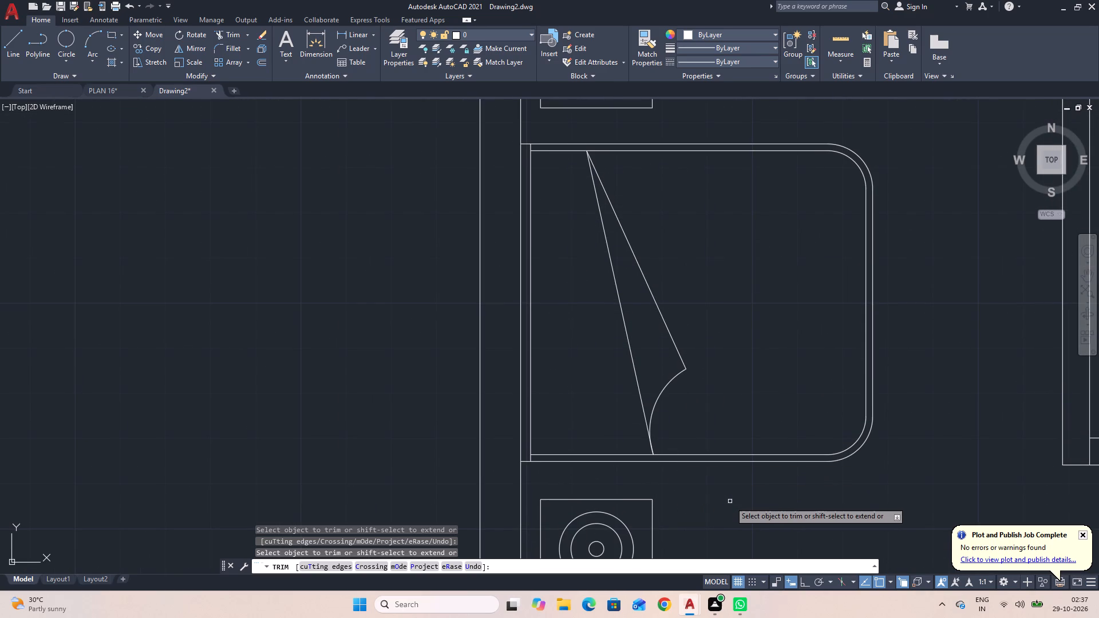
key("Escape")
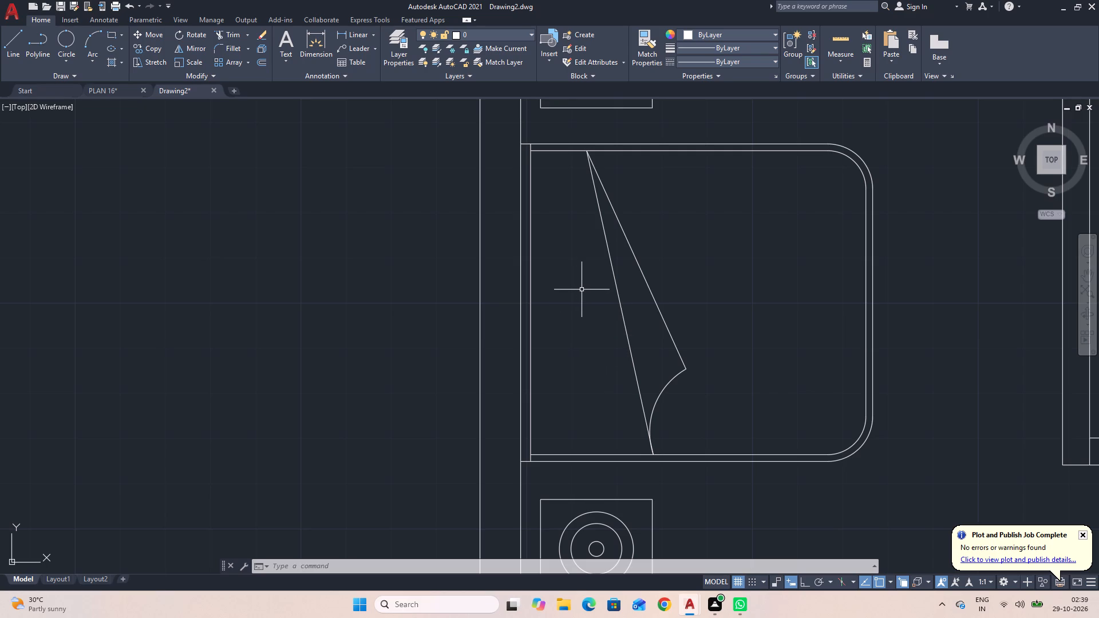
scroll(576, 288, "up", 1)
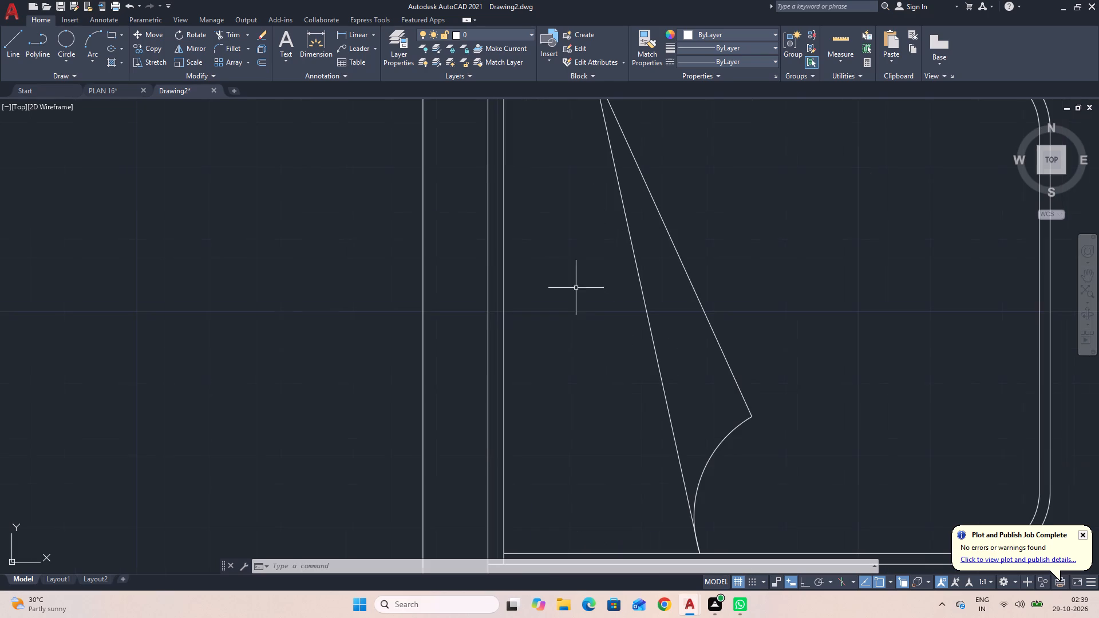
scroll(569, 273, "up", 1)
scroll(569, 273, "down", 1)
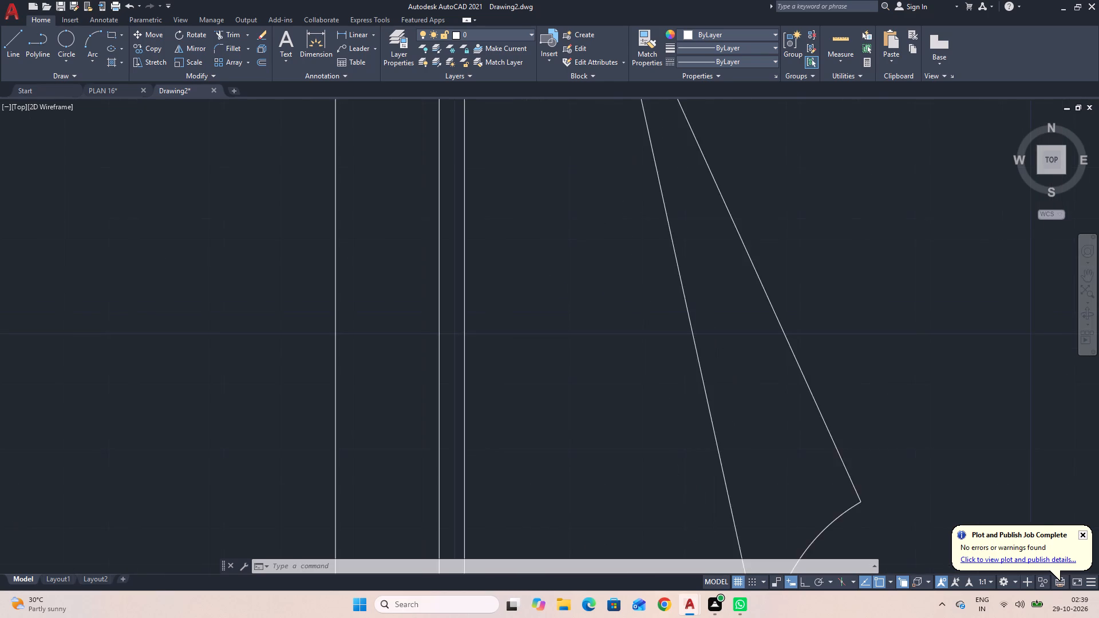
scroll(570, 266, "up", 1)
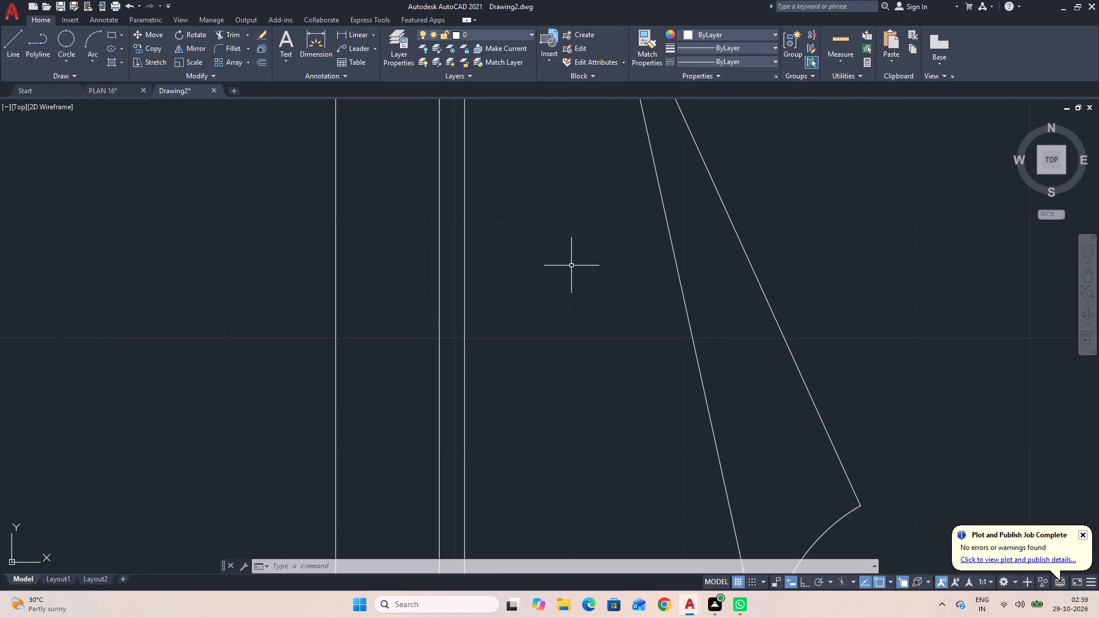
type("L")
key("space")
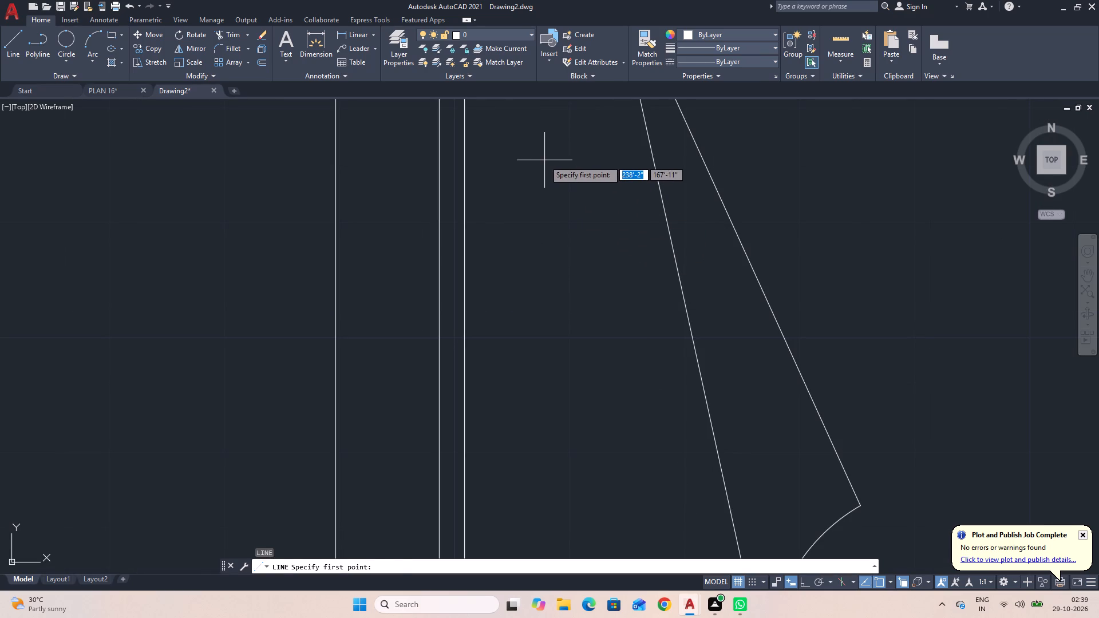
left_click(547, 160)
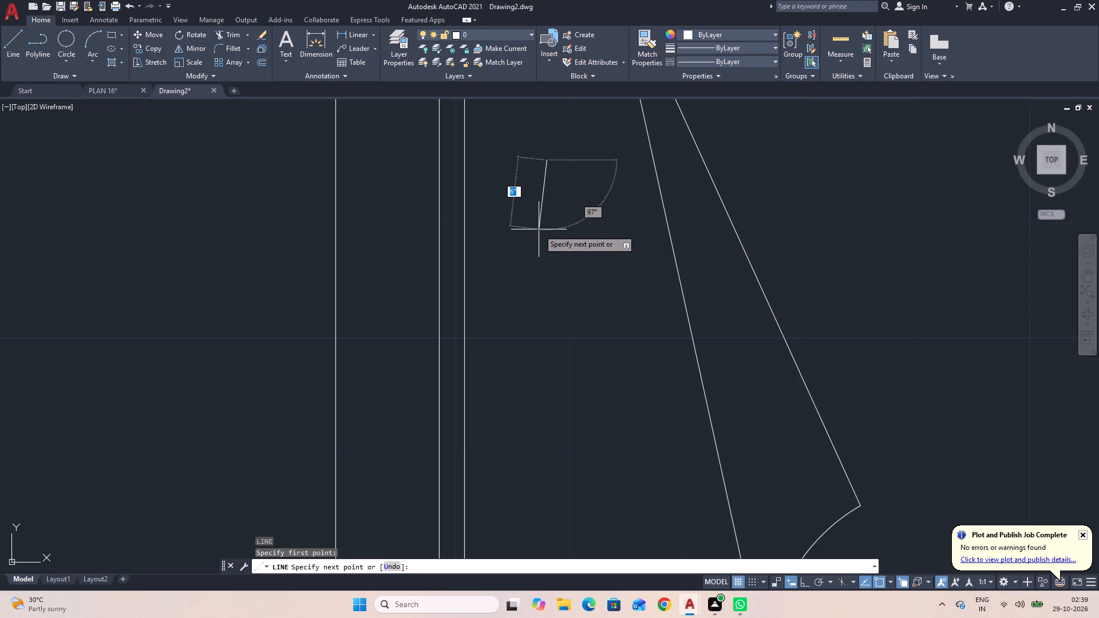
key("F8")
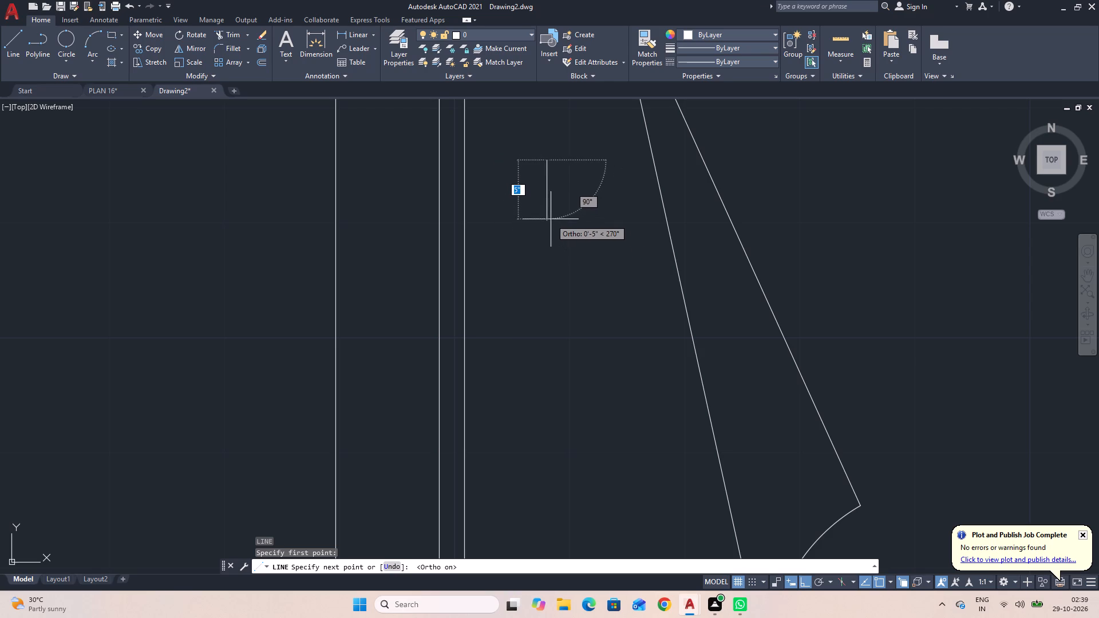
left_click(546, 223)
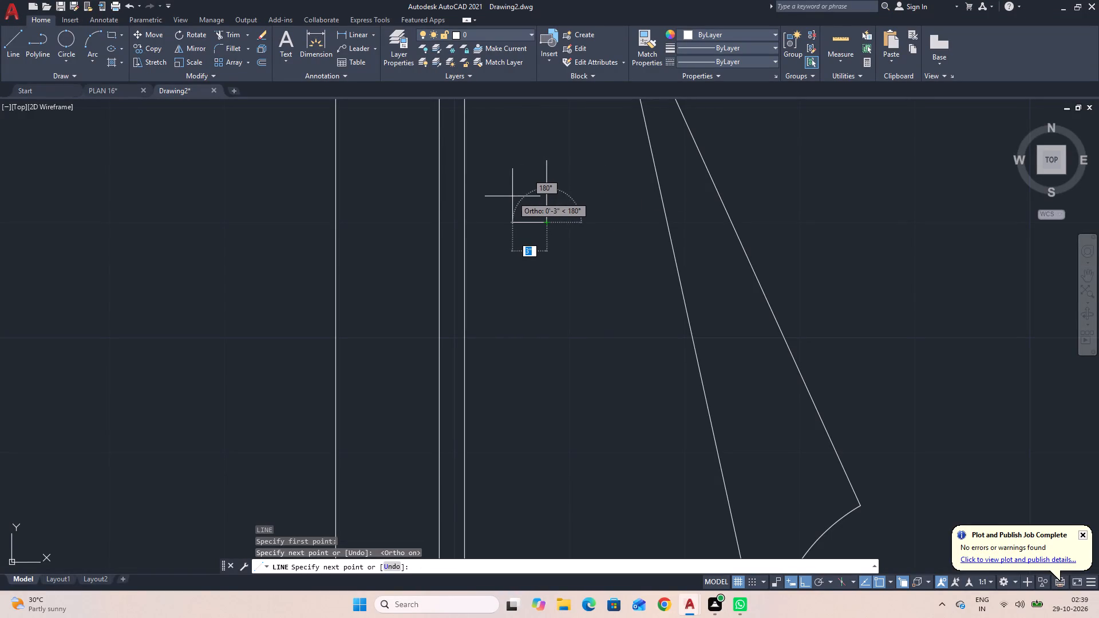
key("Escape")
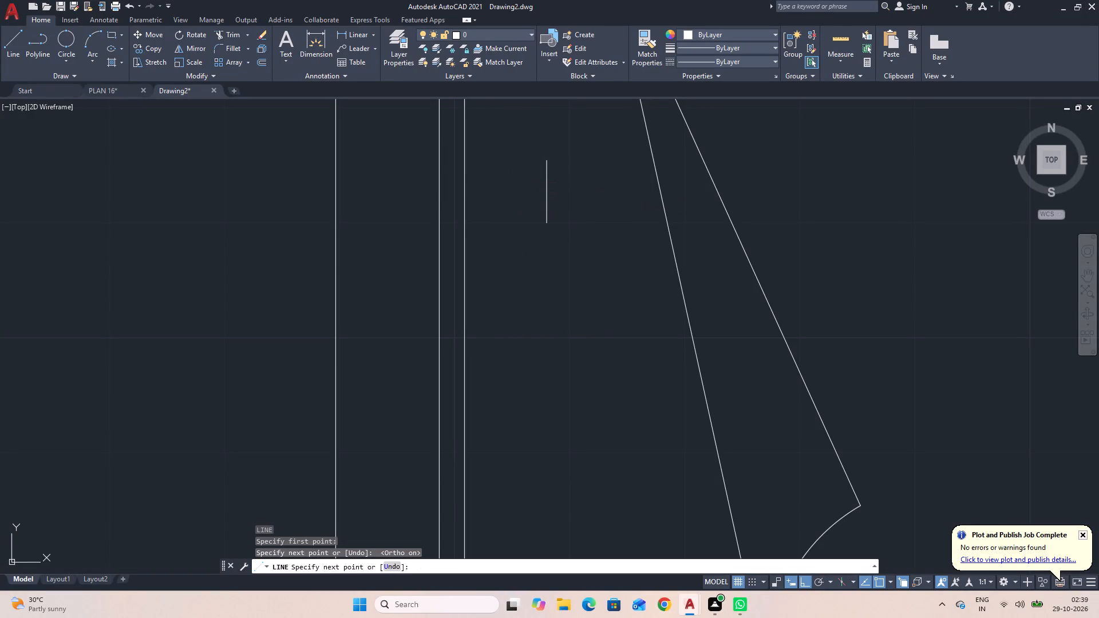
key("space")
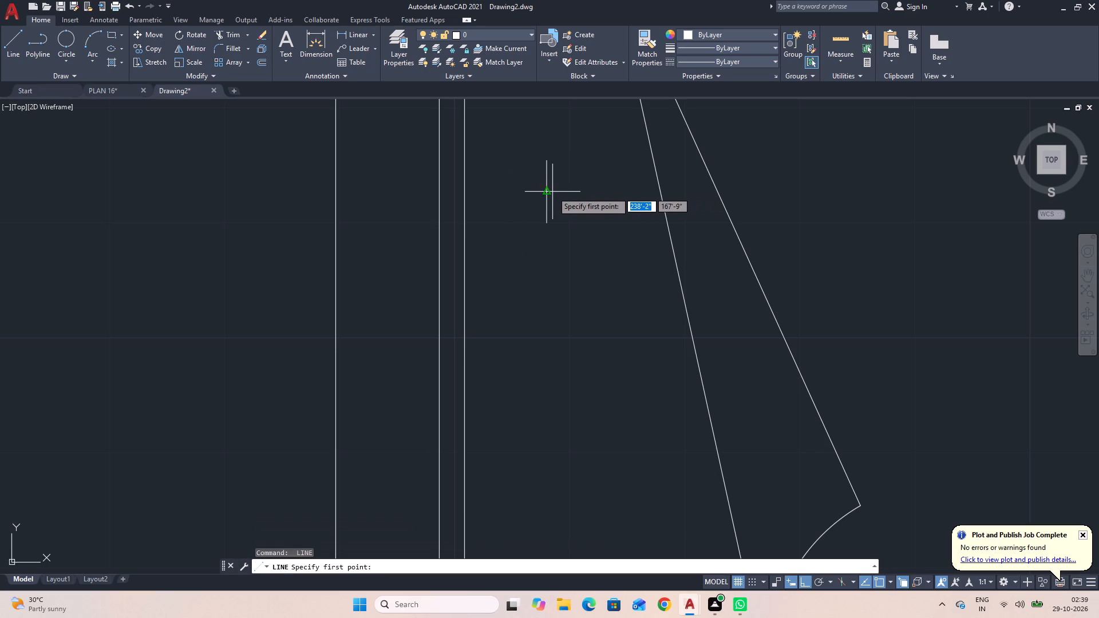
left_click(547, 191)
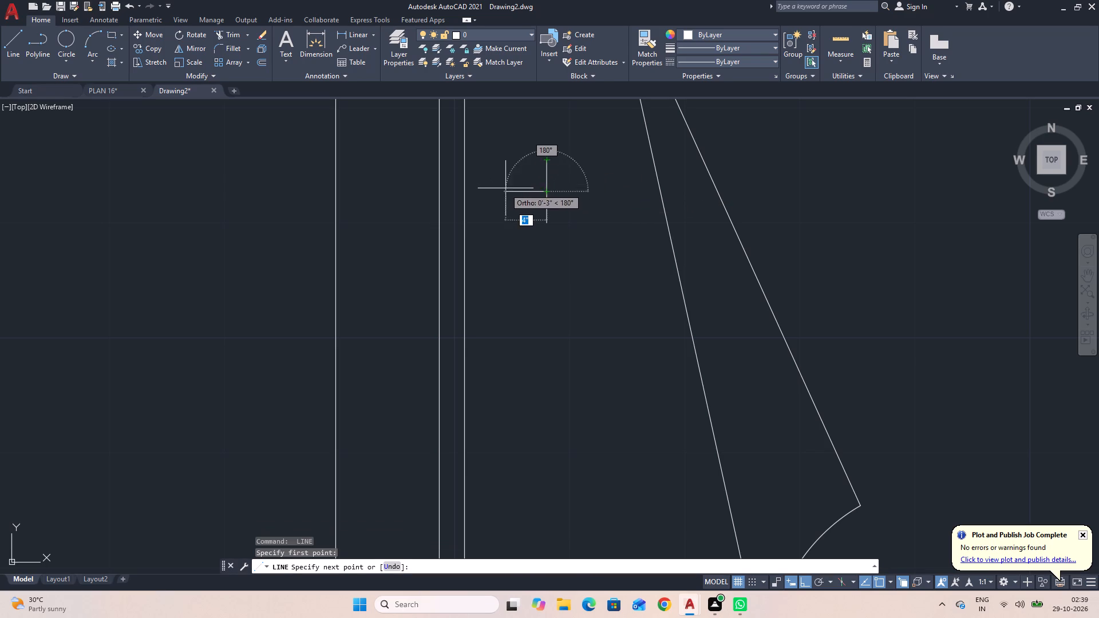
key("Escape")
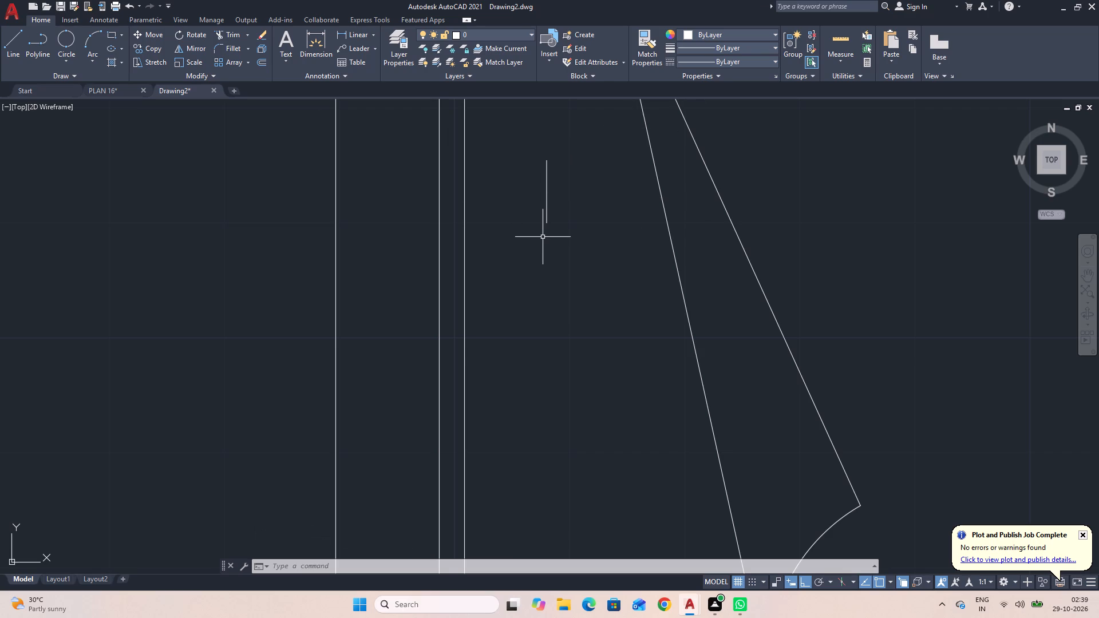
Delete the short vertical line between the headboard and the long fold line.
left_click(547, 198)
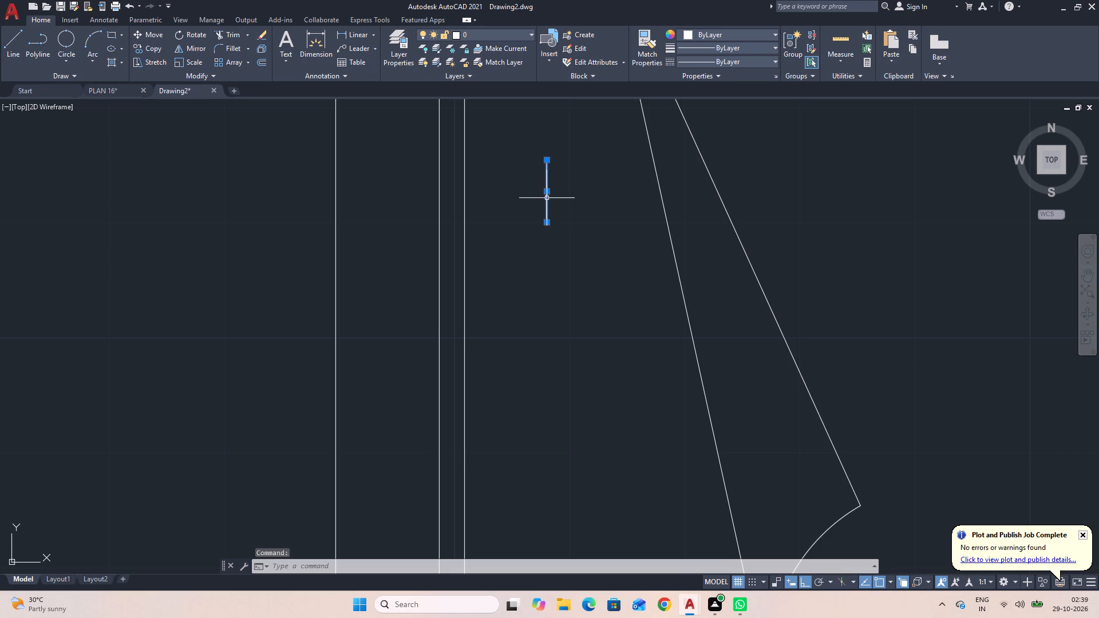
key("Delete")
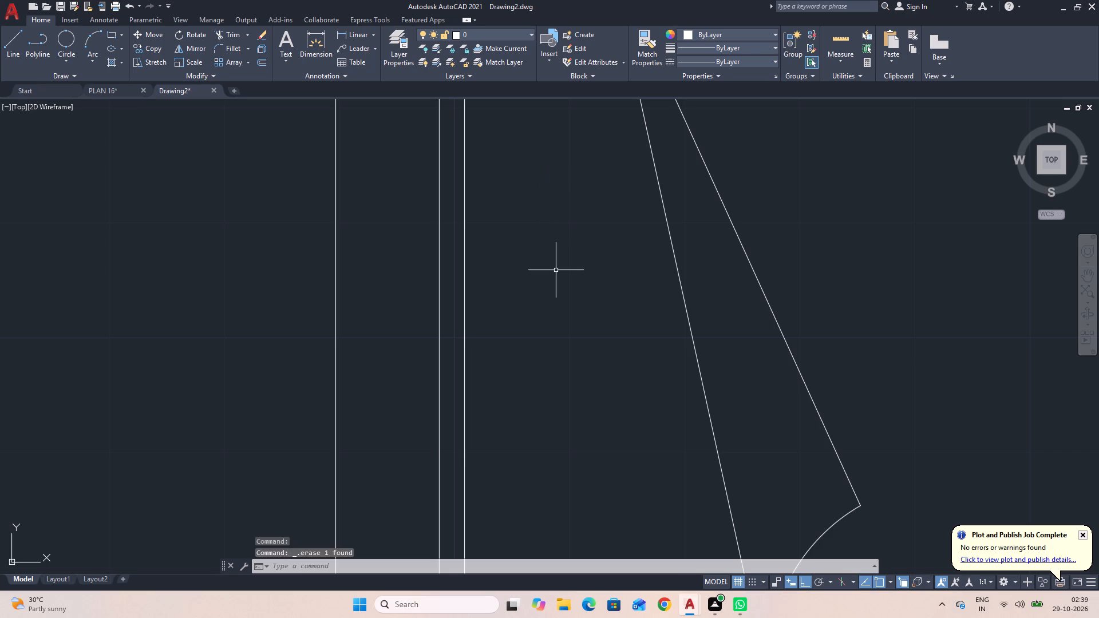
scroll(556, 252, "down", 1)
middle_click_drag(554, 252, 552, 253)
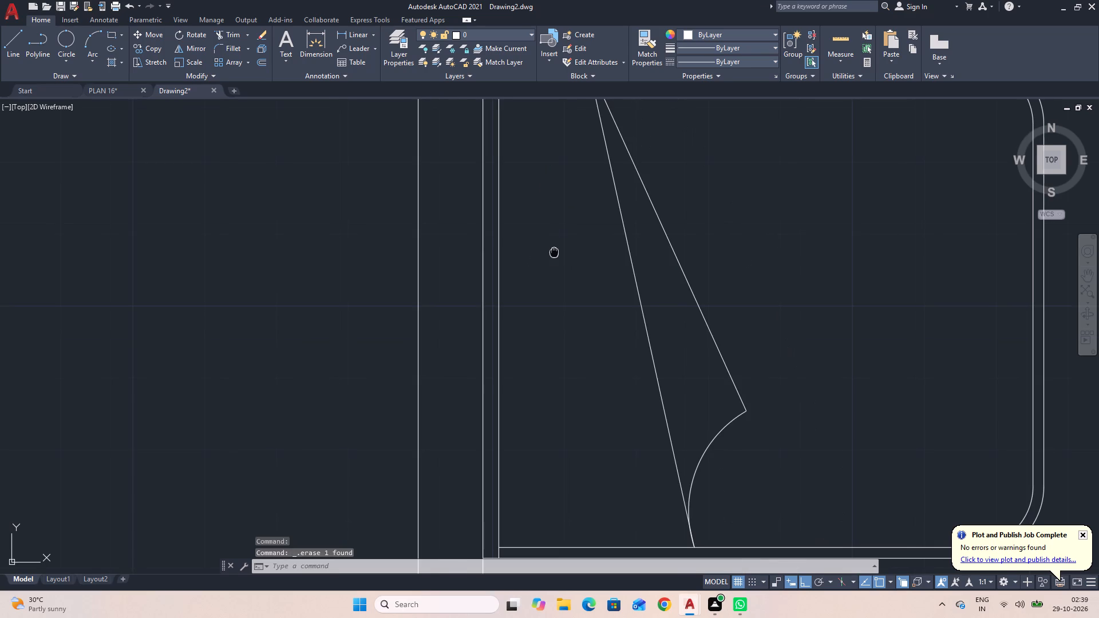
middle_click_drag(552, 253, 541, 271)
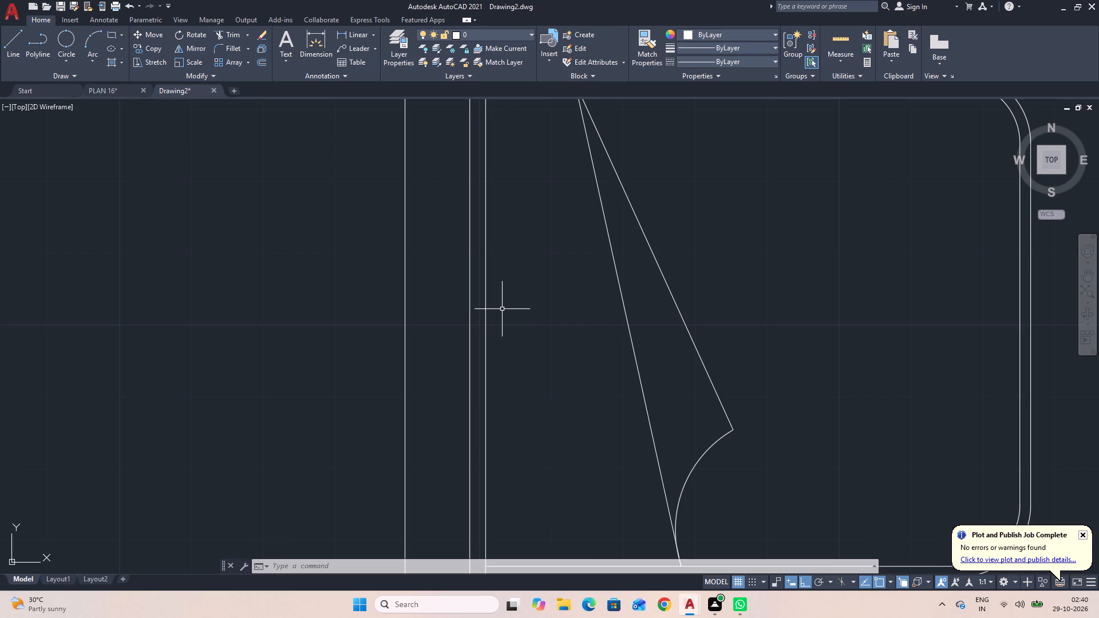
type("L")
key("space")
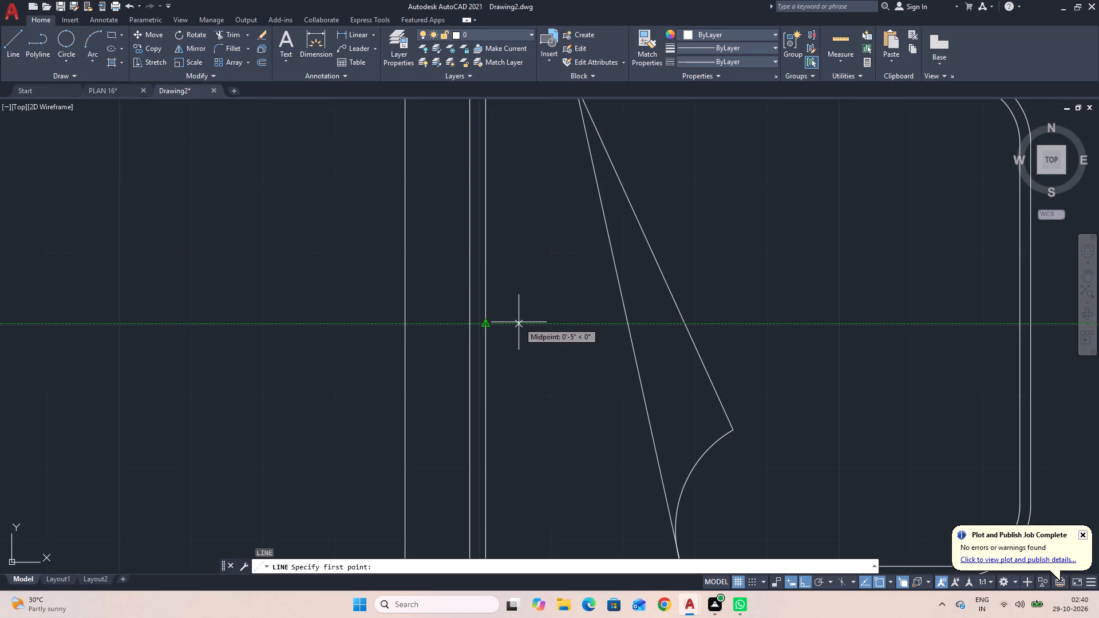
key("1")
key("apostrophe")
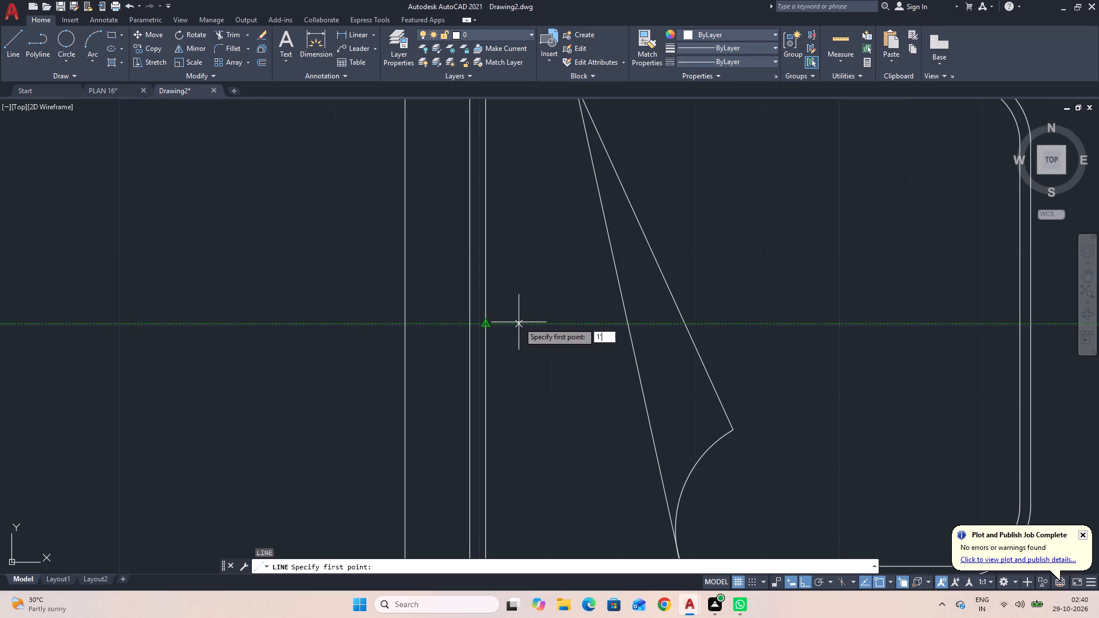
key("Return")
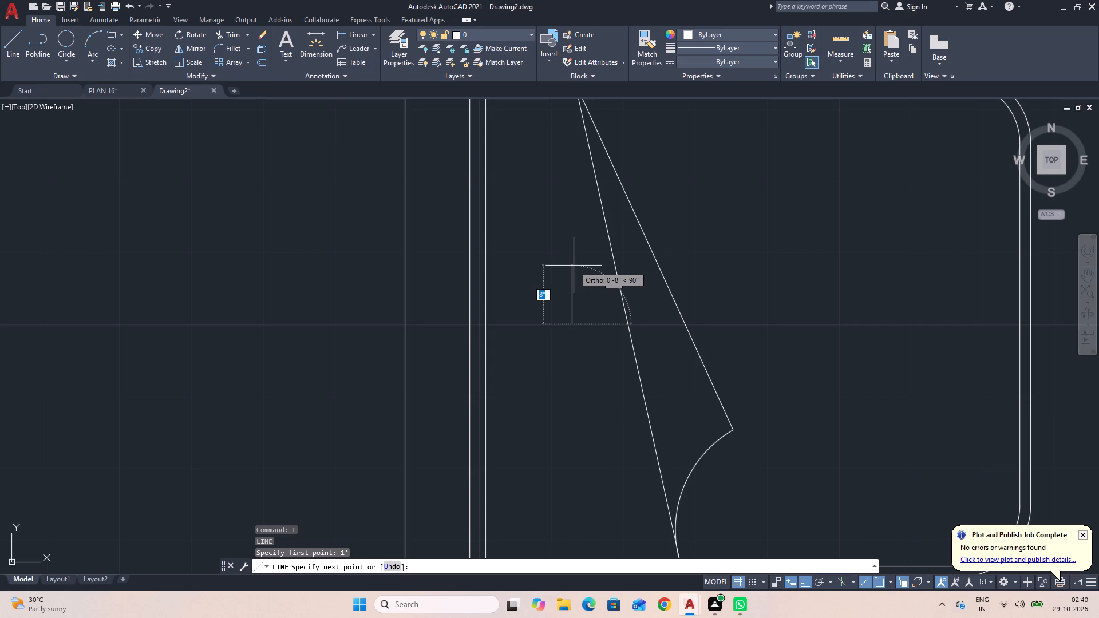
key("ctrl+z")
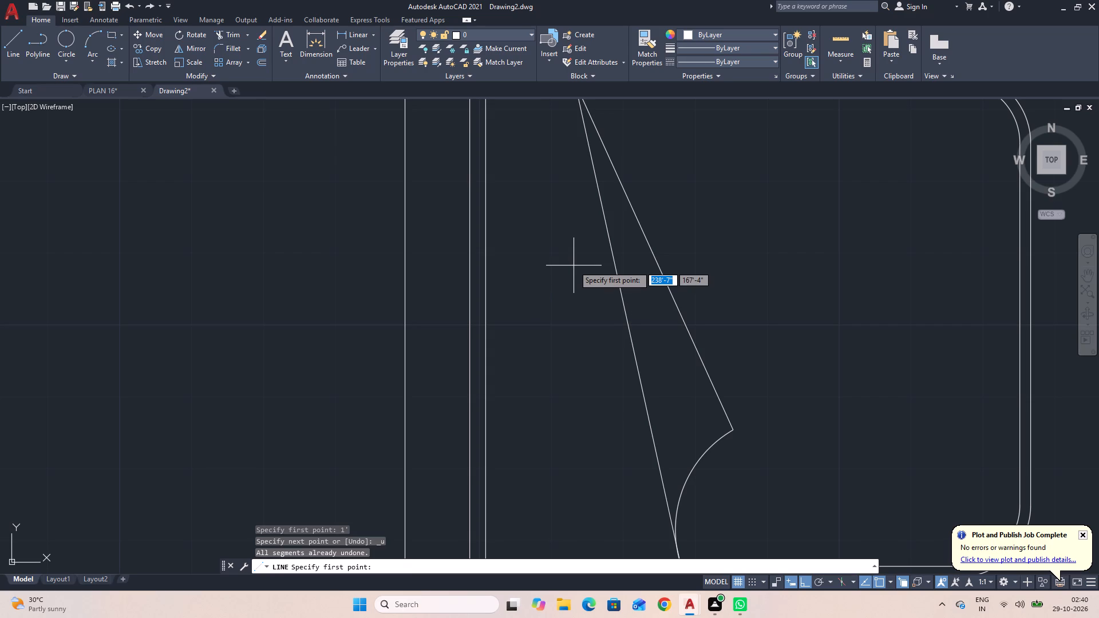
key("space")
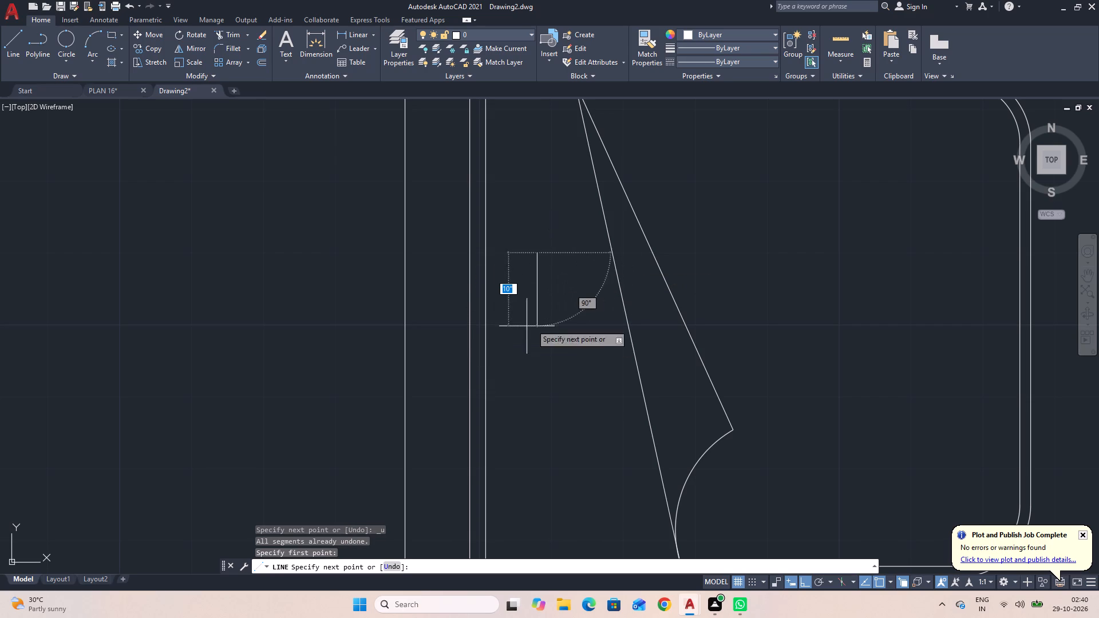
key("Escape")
Start a vertical line about 6" from the midpoint of the headboard's inner line, trying and undoing lengths of 5' and 5".
key("space")
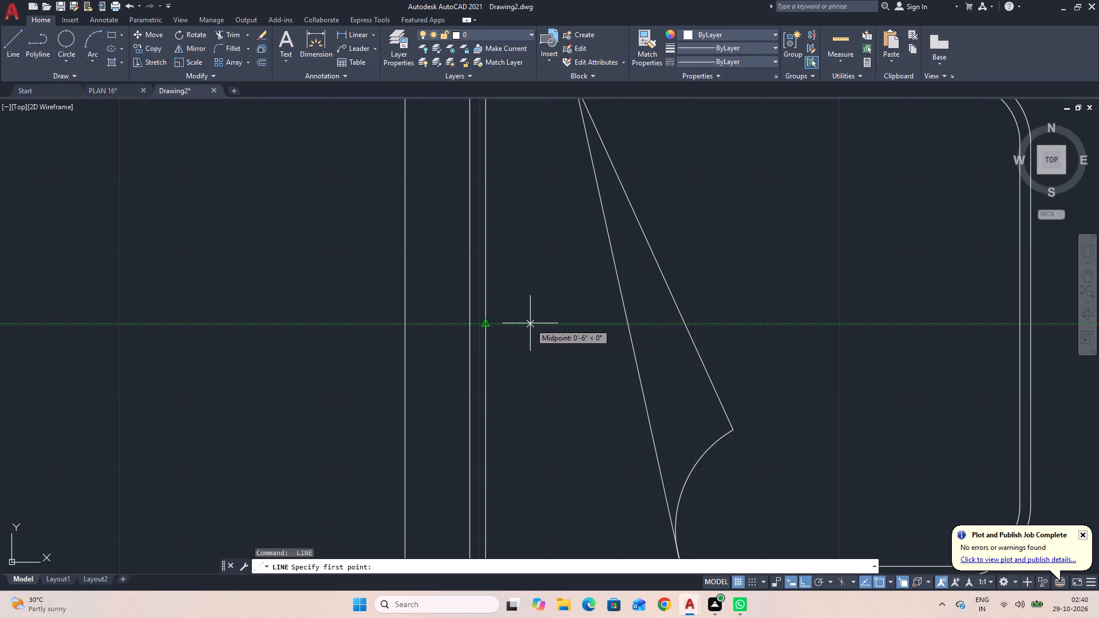
left_click(531, 323)
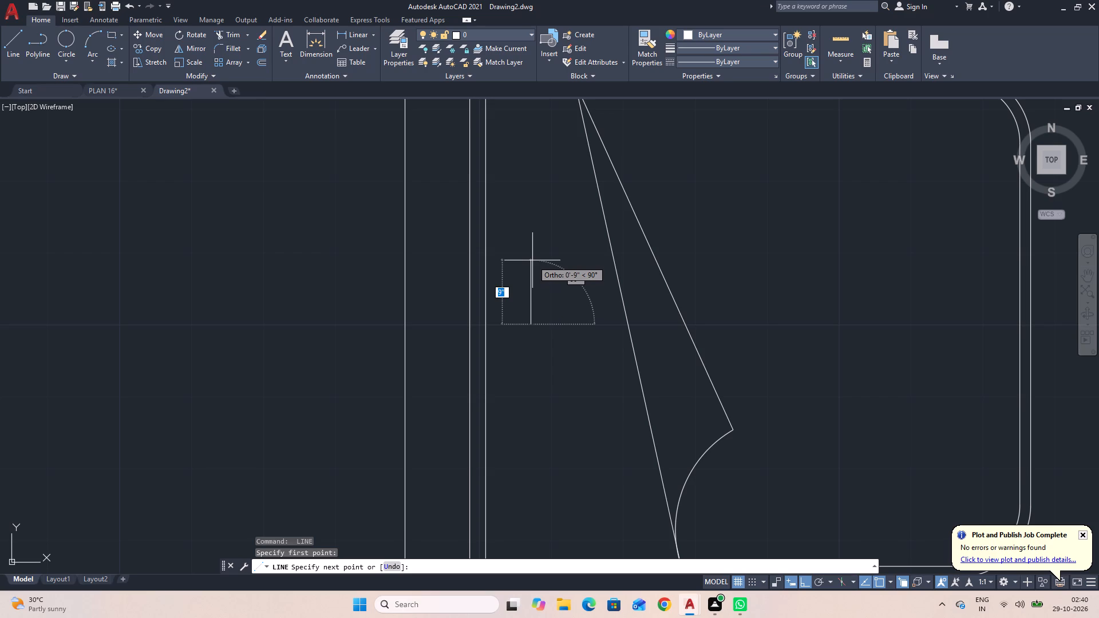
type("5'")
key("Return")
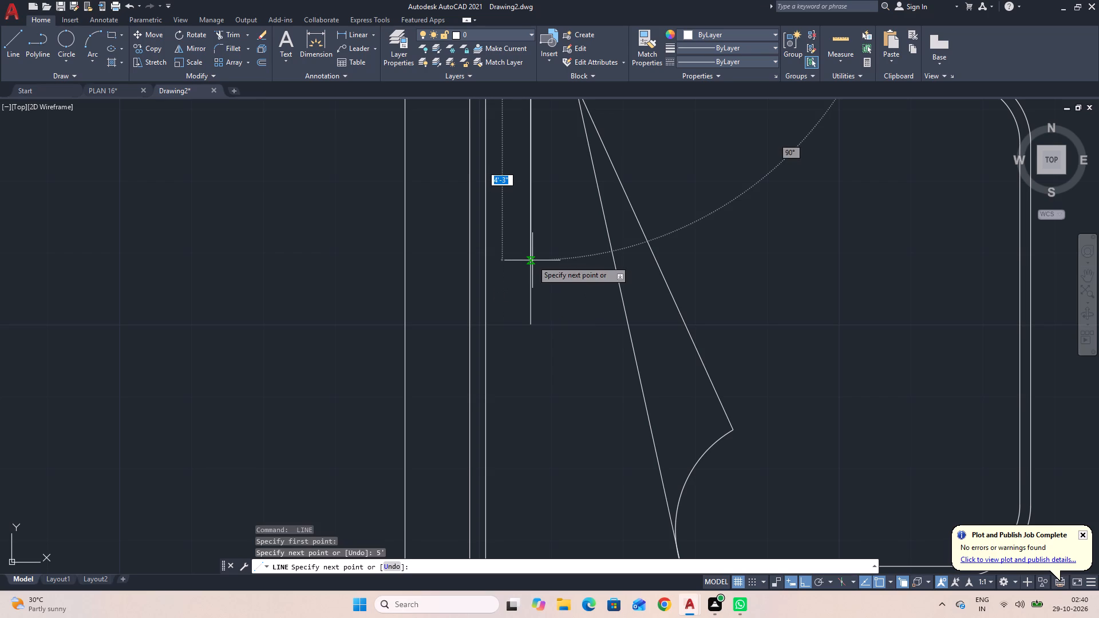
key("ctrl+z")
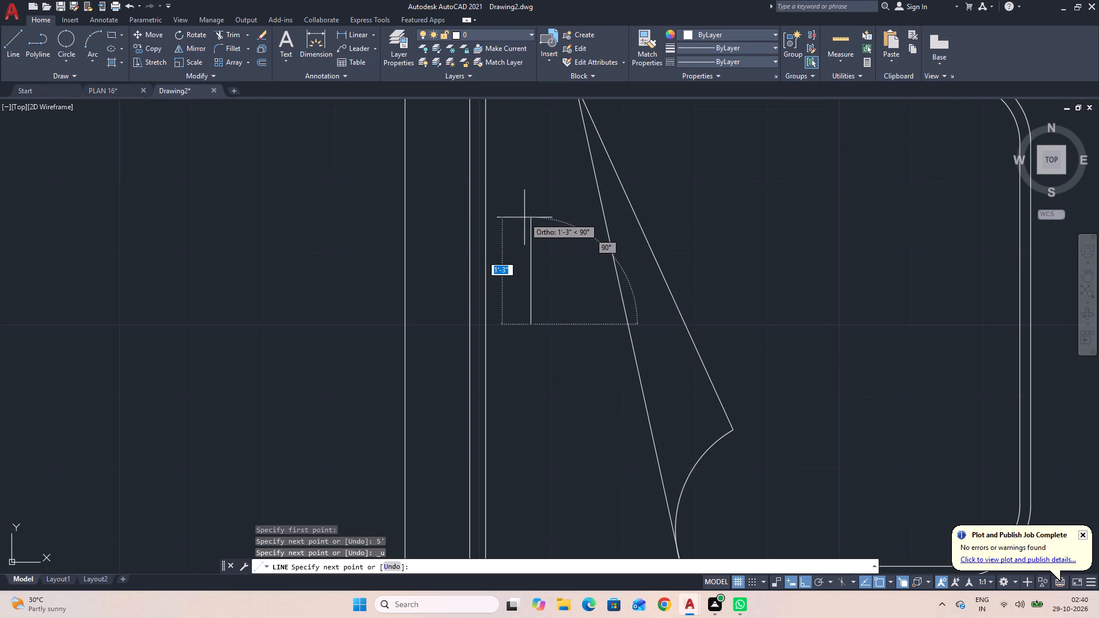
key("5")
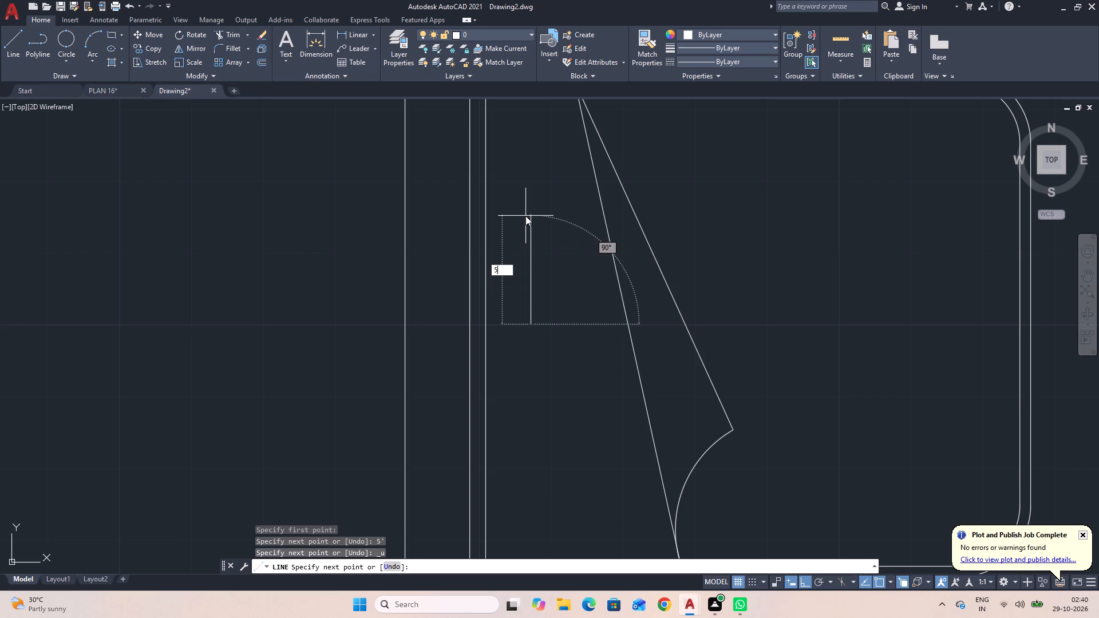
key("shift+quotedbl")
key("Return")
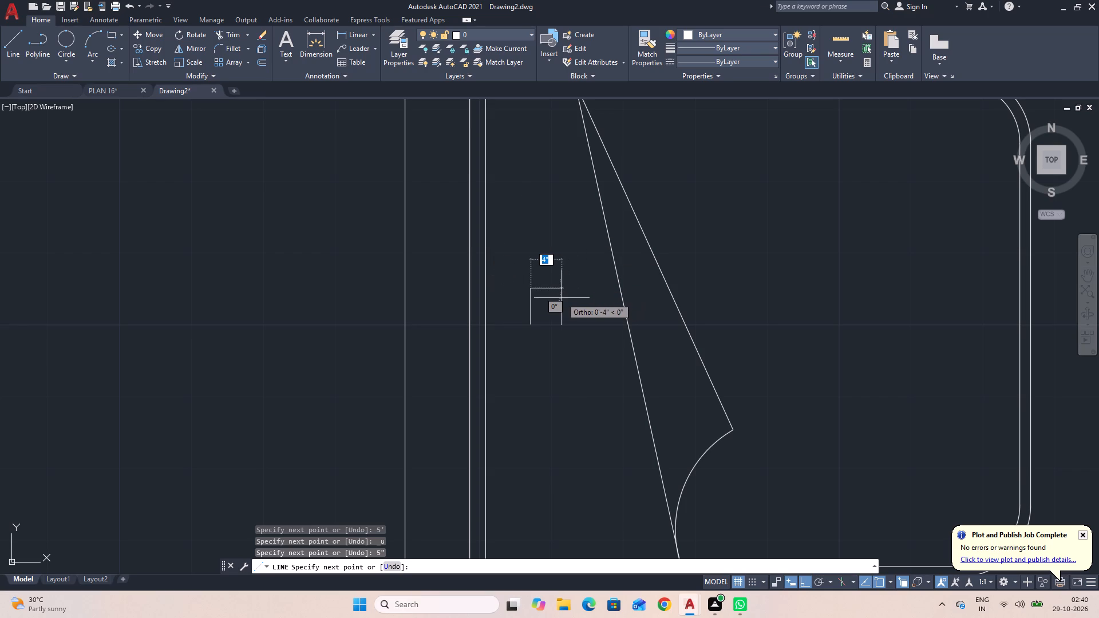
key("ctrl+z")
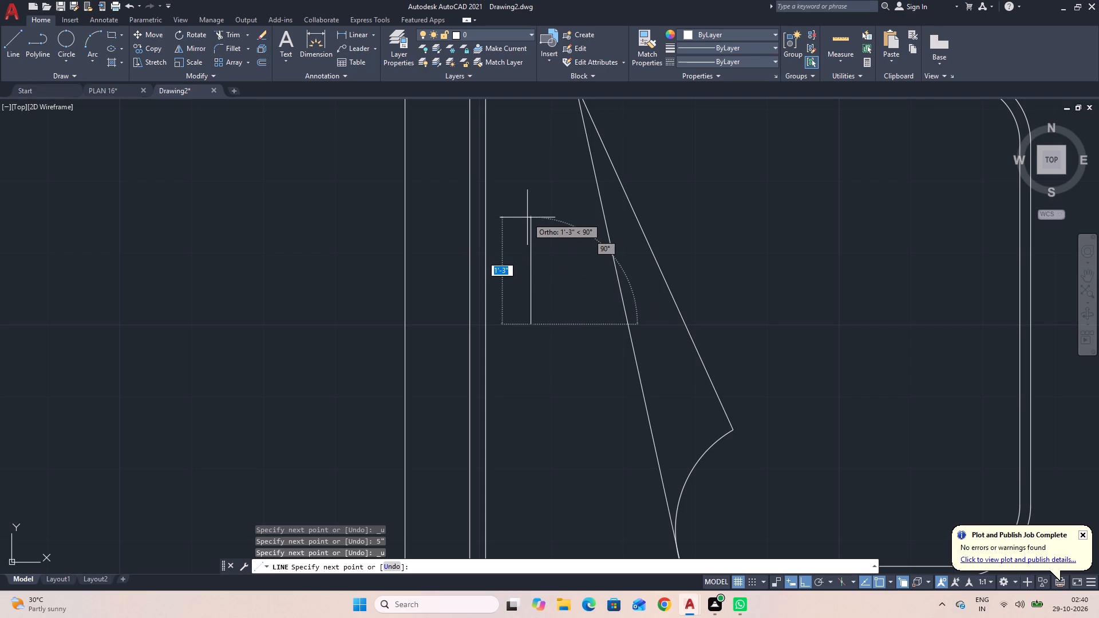
Complete the vertical line upward from its start point with a length of 10".
type("10")
key("Return")
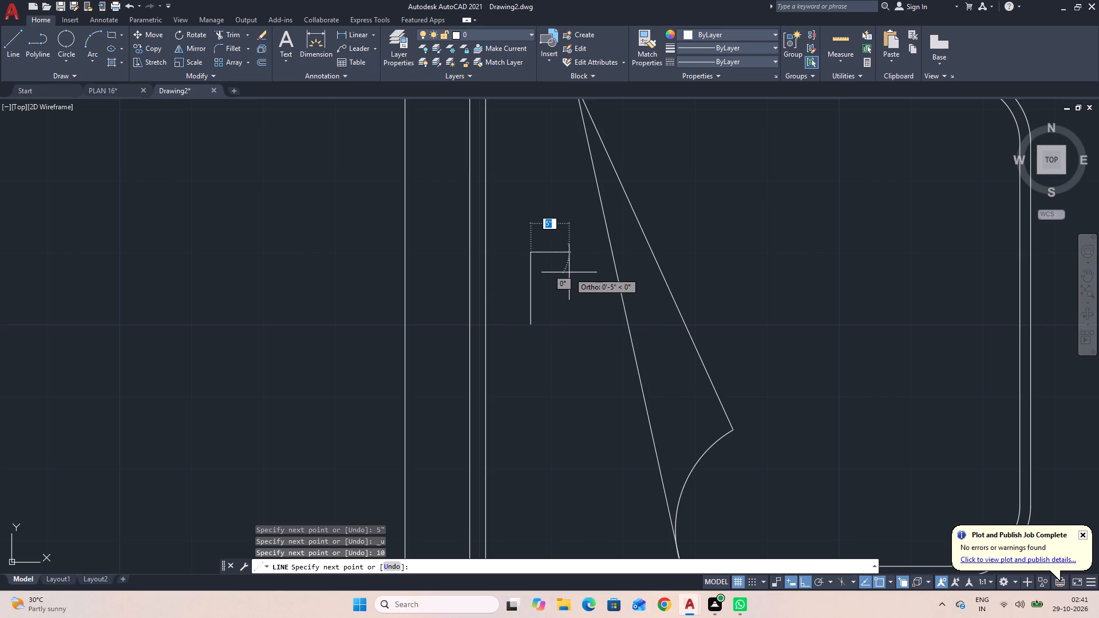
key("Escape")
Draw a horizontal line from the vertical line's midpoint, 5" toward the headboard and 10" back across it.
key("space")
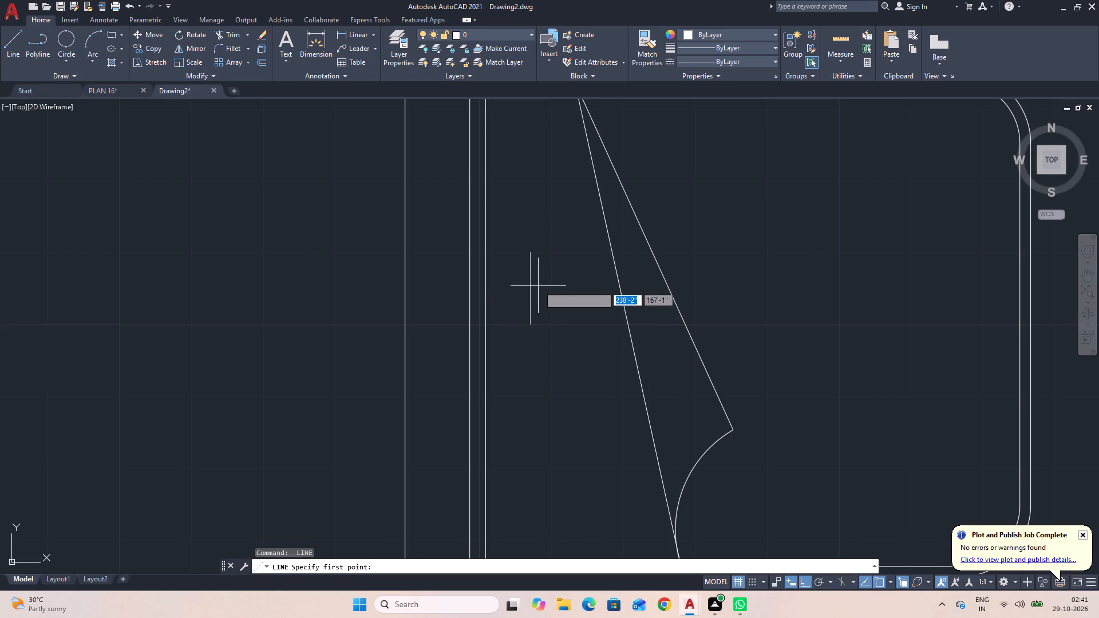
left_click(532, 288)
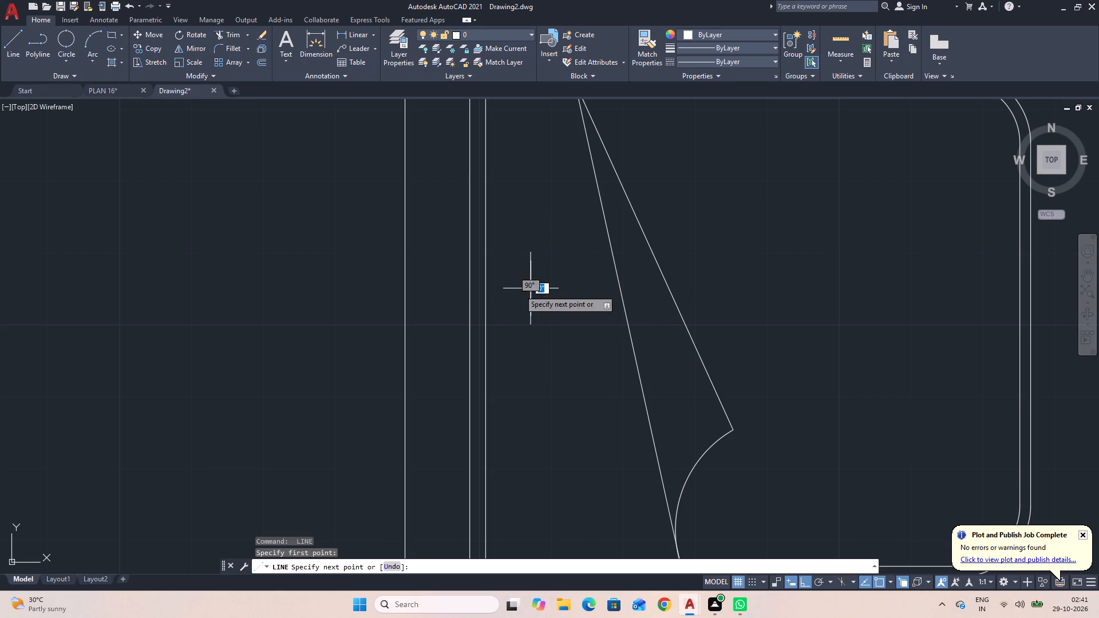
key("5")
key("Return")
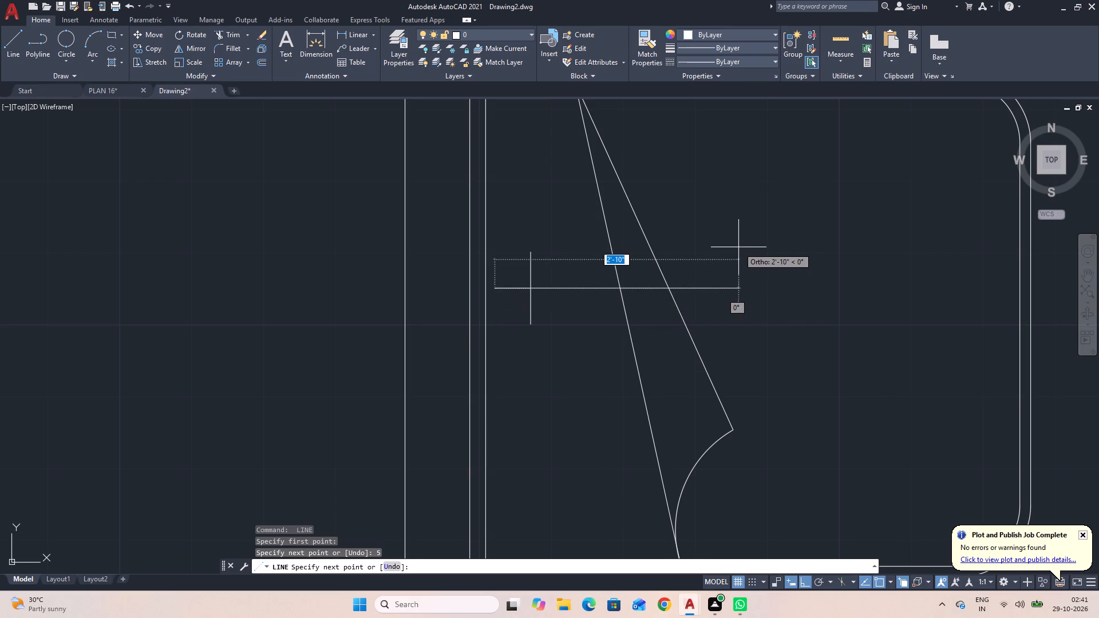
type("10")
key("Return")
key("Escape")
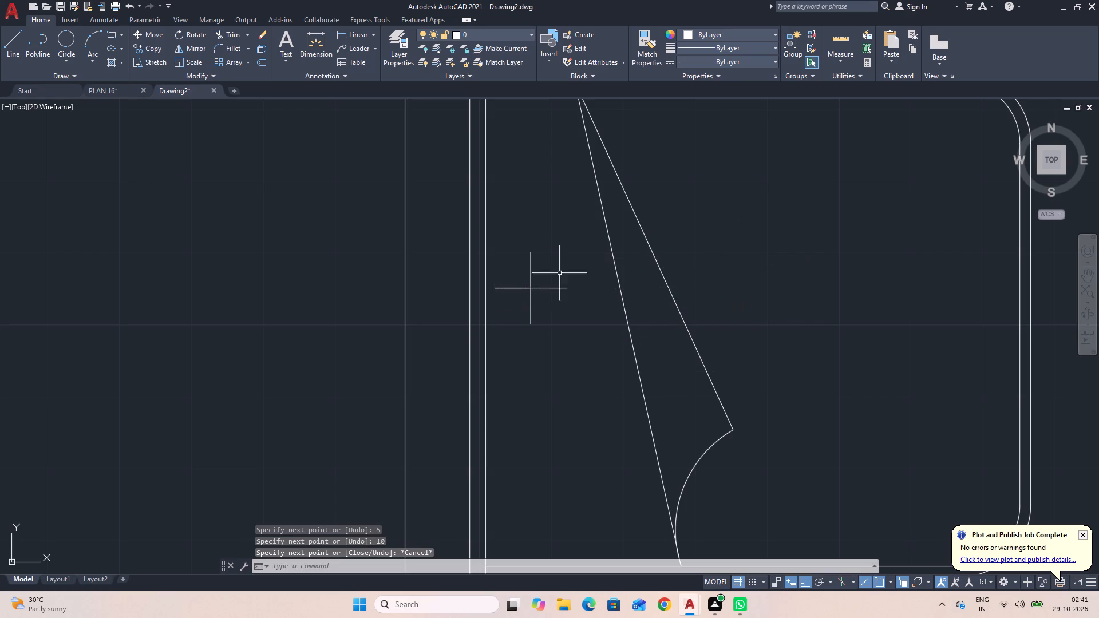
Delete the short 5" line overlapping the horizontal line of the cross beside the headboard.
left_click(500, 288)
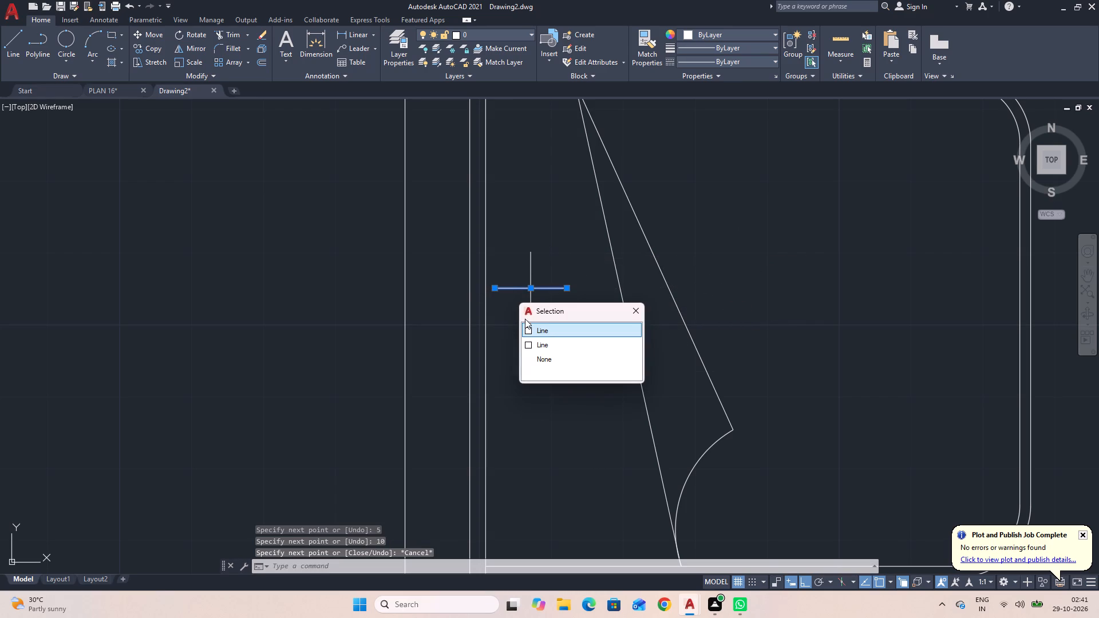
left_click(538, 338)
left_click(541, 343)
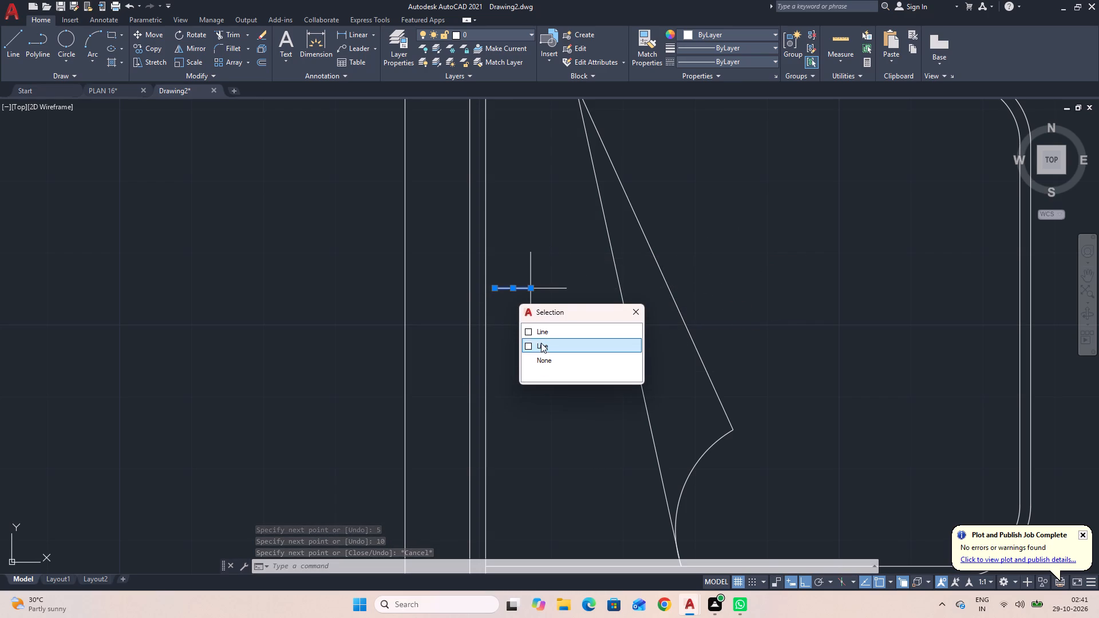
key("Delete")
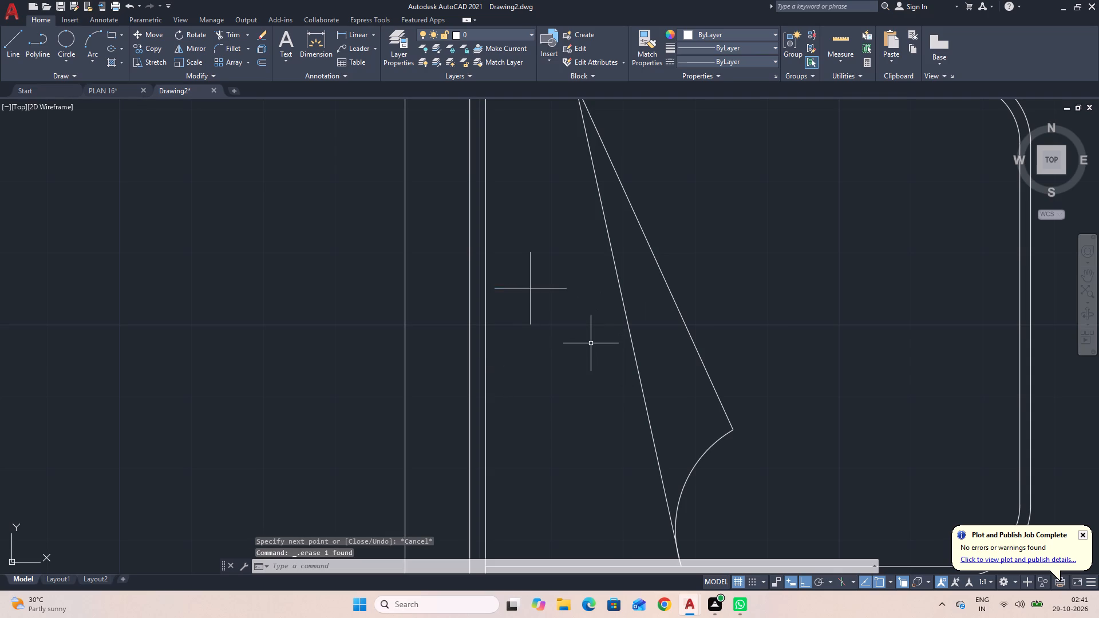
Draw four connected lines joining the endpoints of the cross to form a closed diamond.
type("L")
key("space")
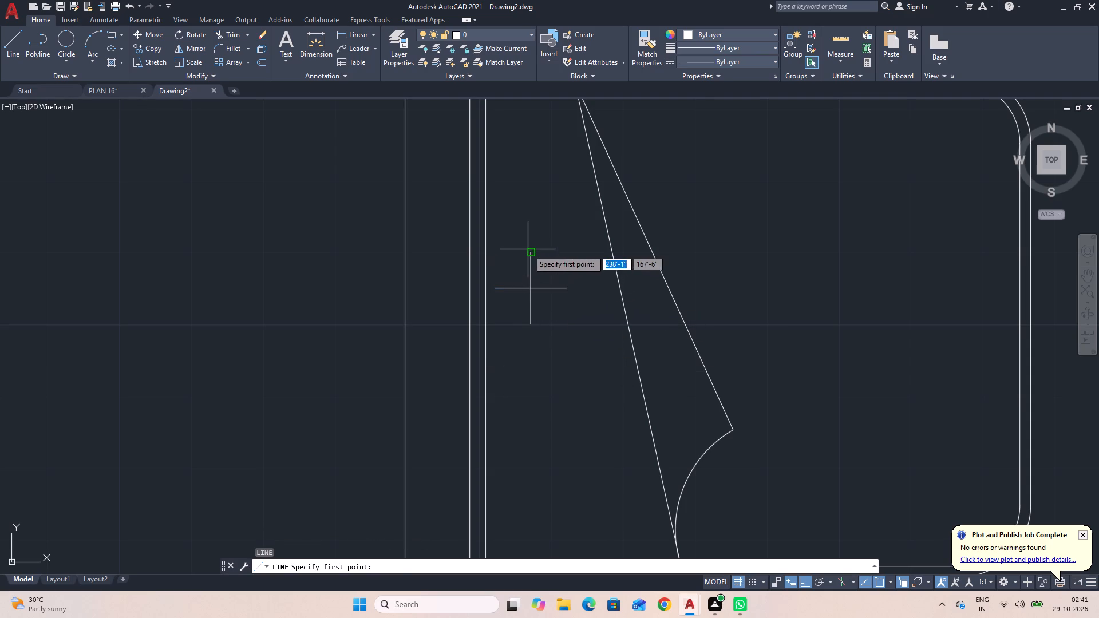
left_click(528, 249)
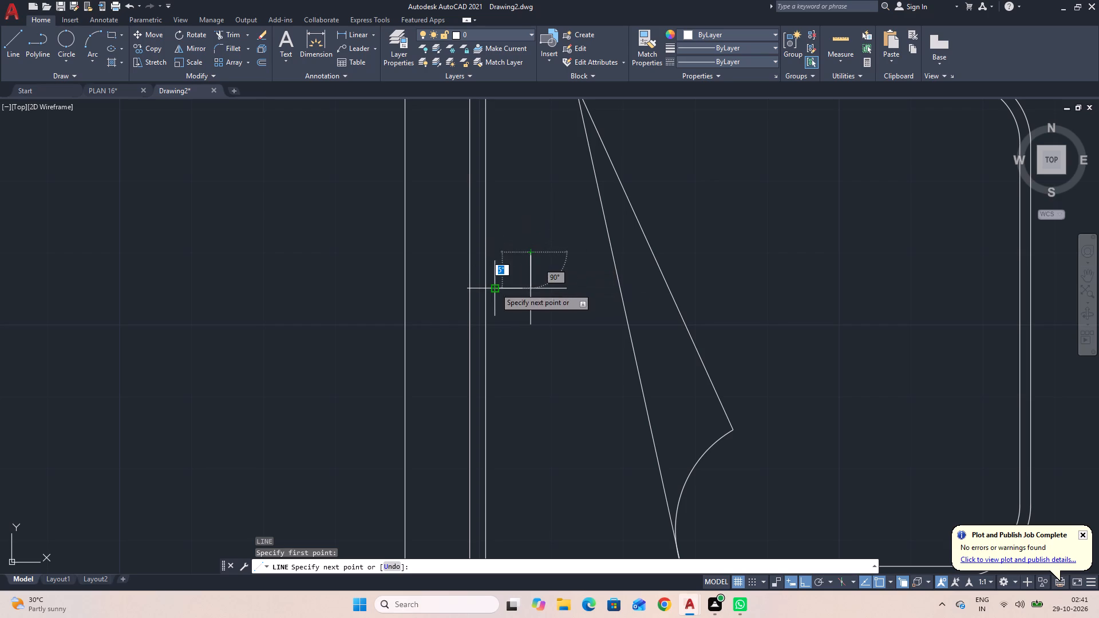
left_click(495, 288)
left_click(533, 323)
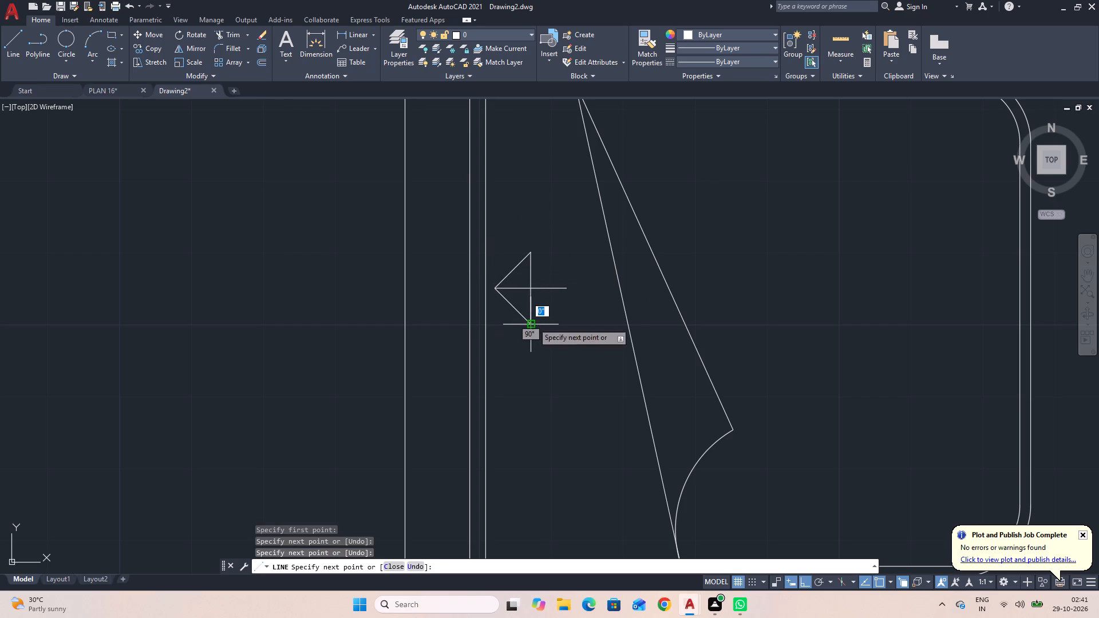
left_click(565, 289)
left_click(531, 253)
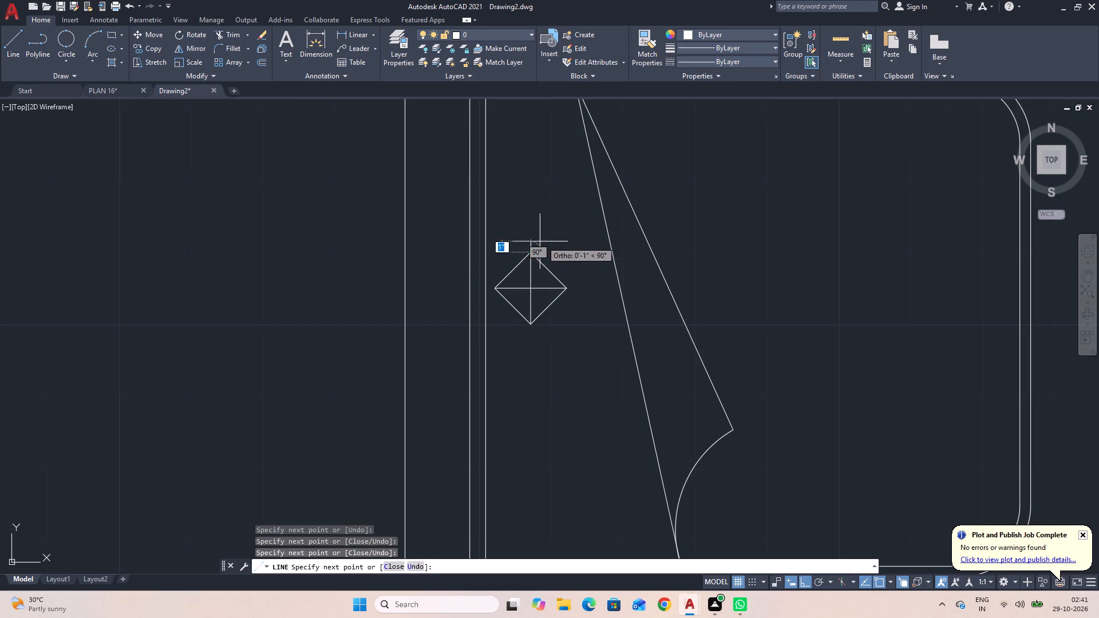
key("Escape")
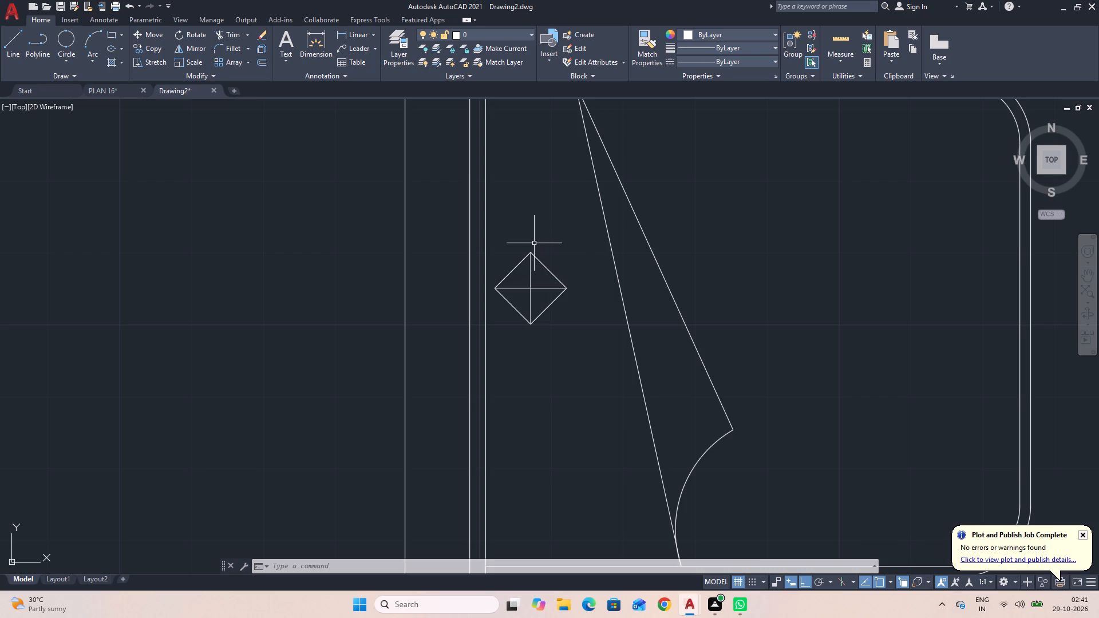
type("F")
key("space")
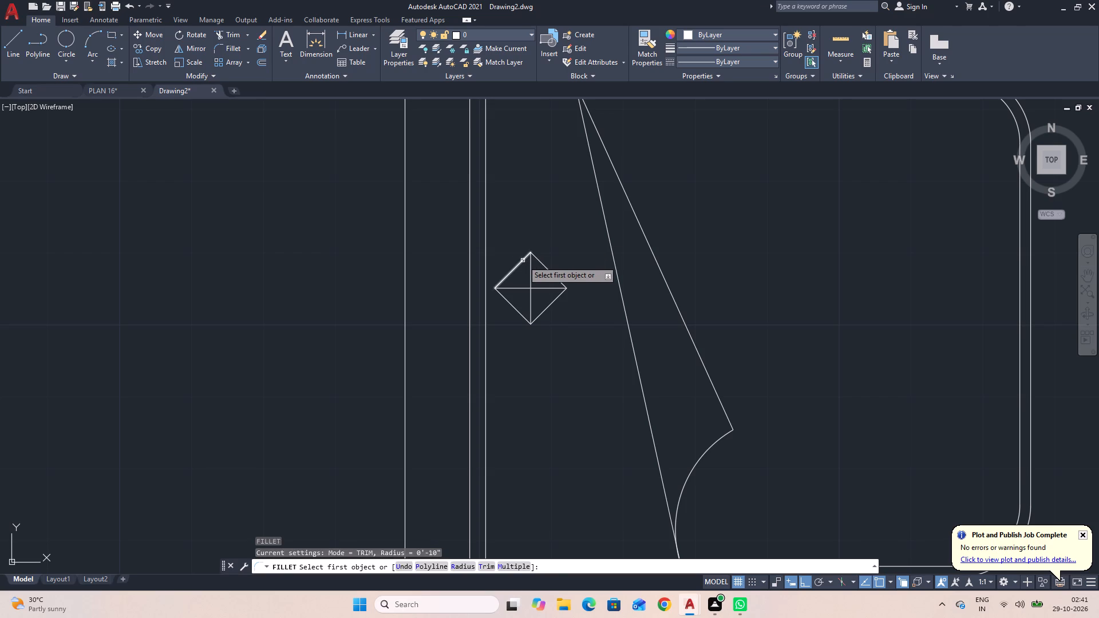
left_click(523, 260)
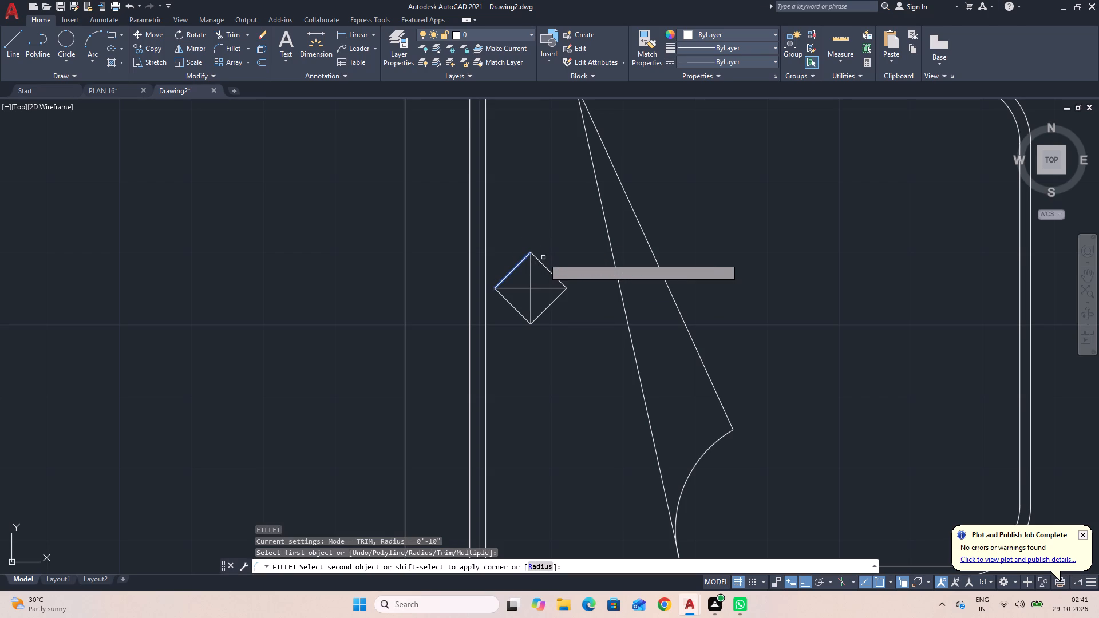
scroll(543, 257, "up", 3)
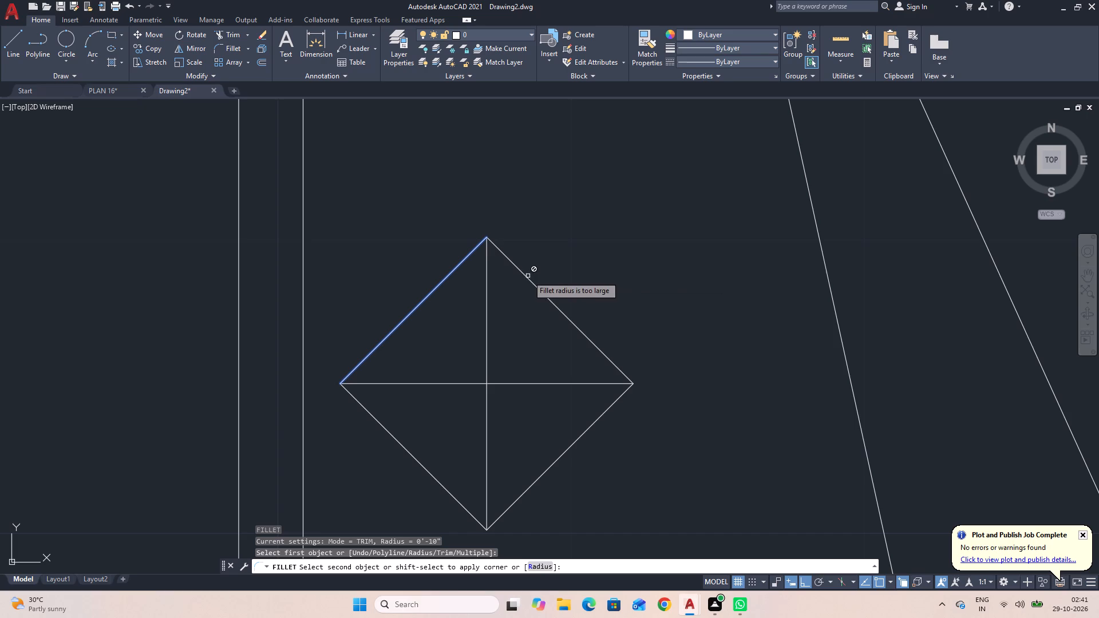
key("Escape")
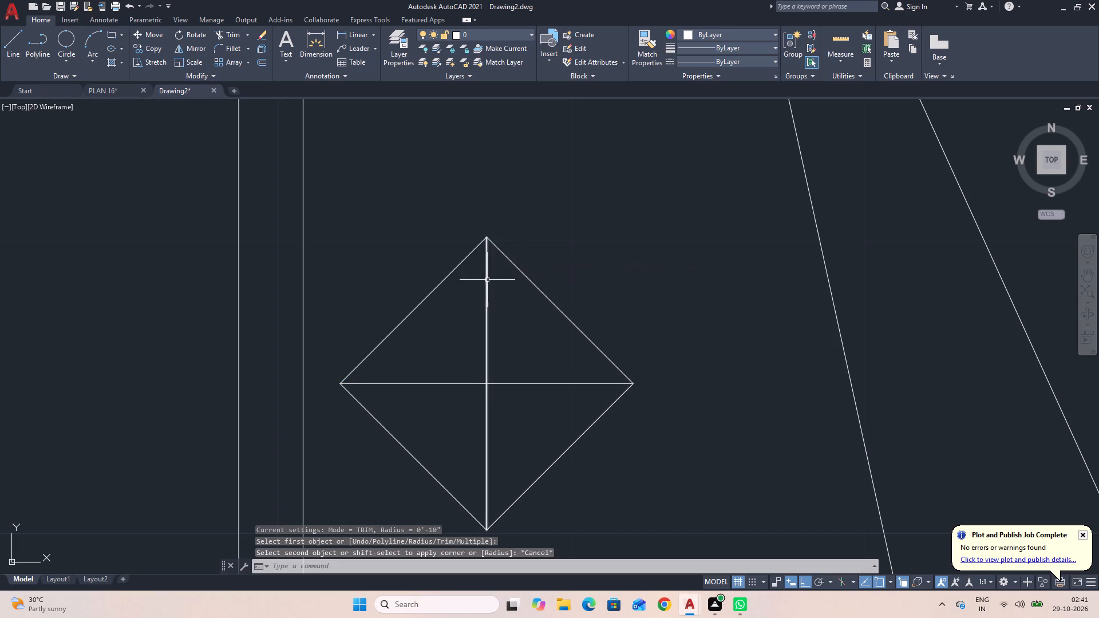
Delete the vertical and horizontal cross lines inside the diamond.
left_click(486, 281)
left_click(472, 384)
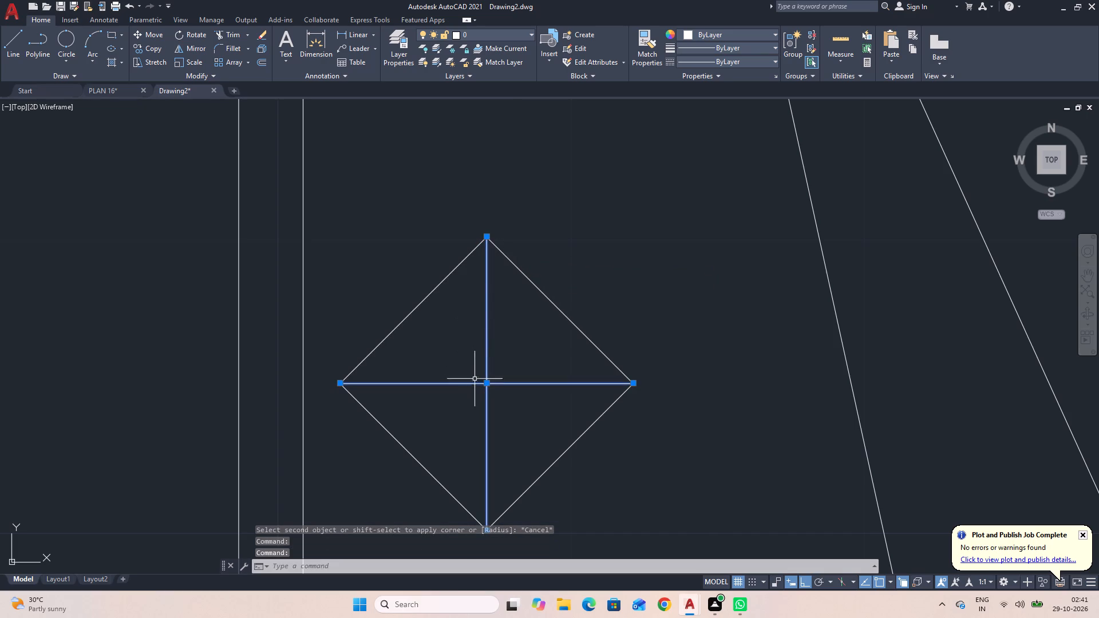
key("Delete")
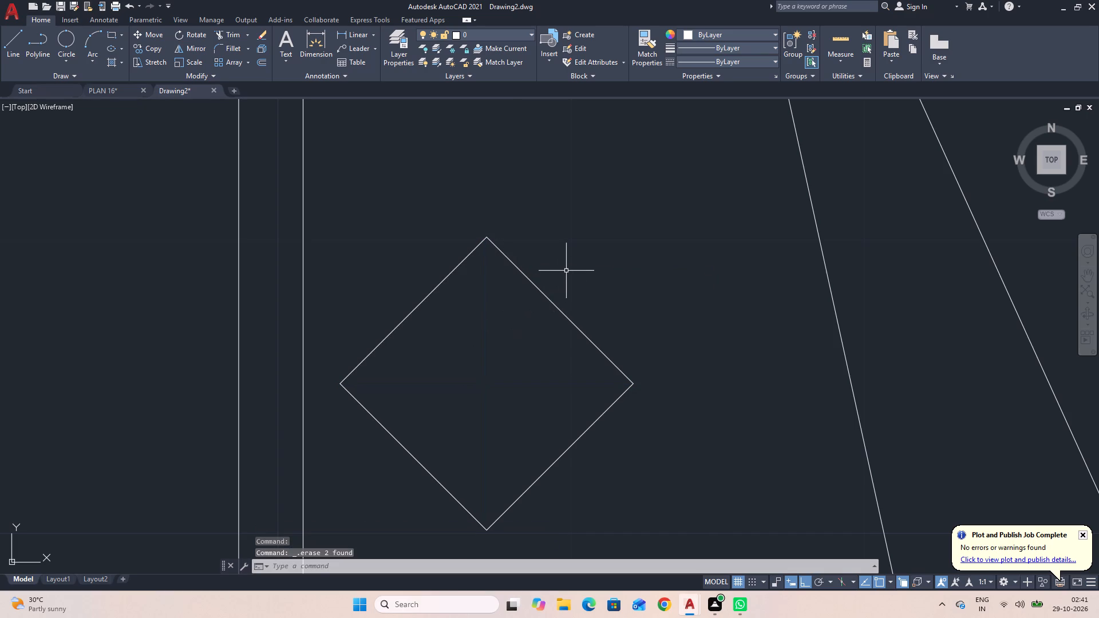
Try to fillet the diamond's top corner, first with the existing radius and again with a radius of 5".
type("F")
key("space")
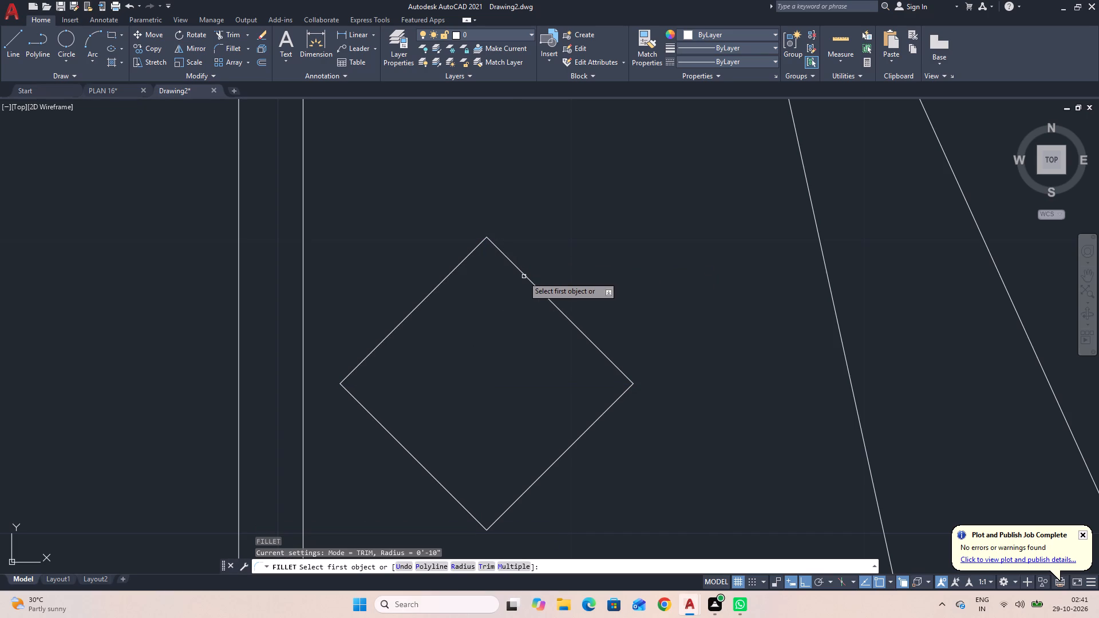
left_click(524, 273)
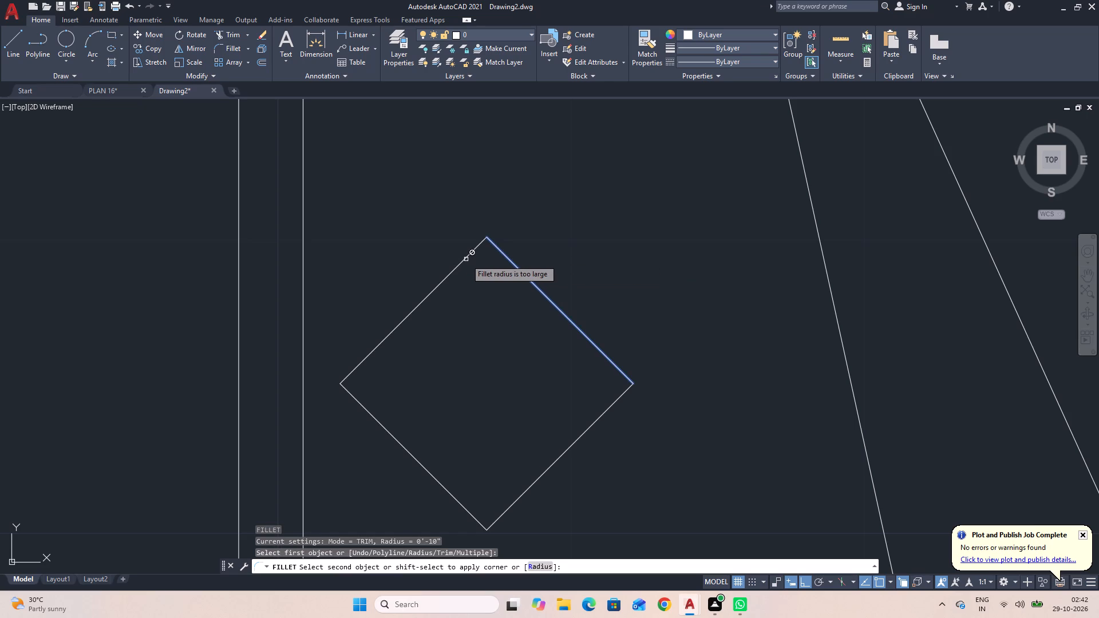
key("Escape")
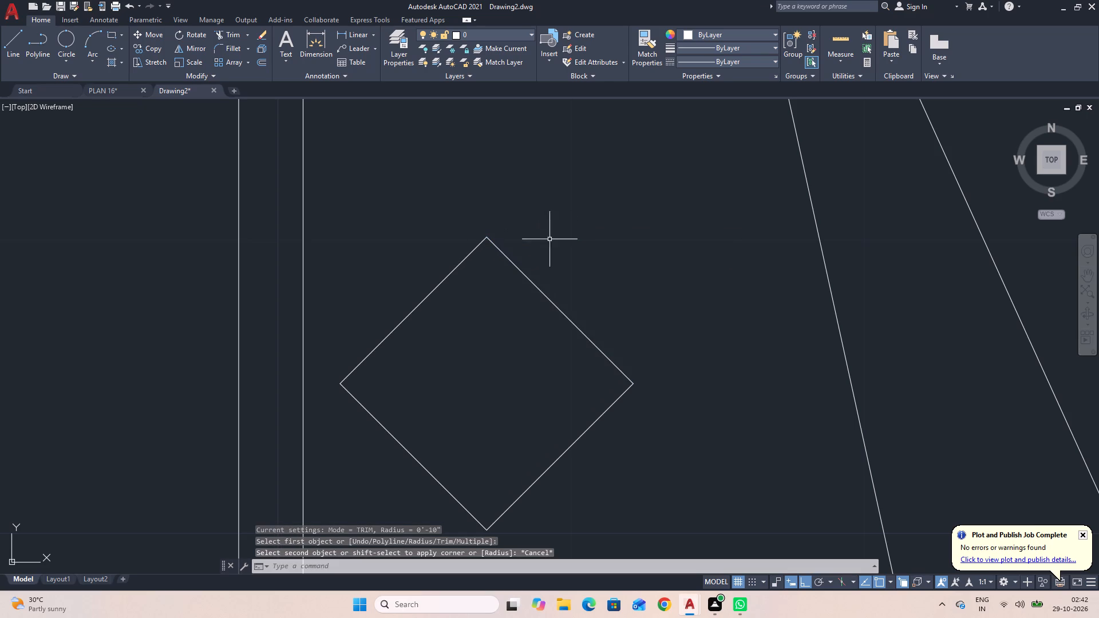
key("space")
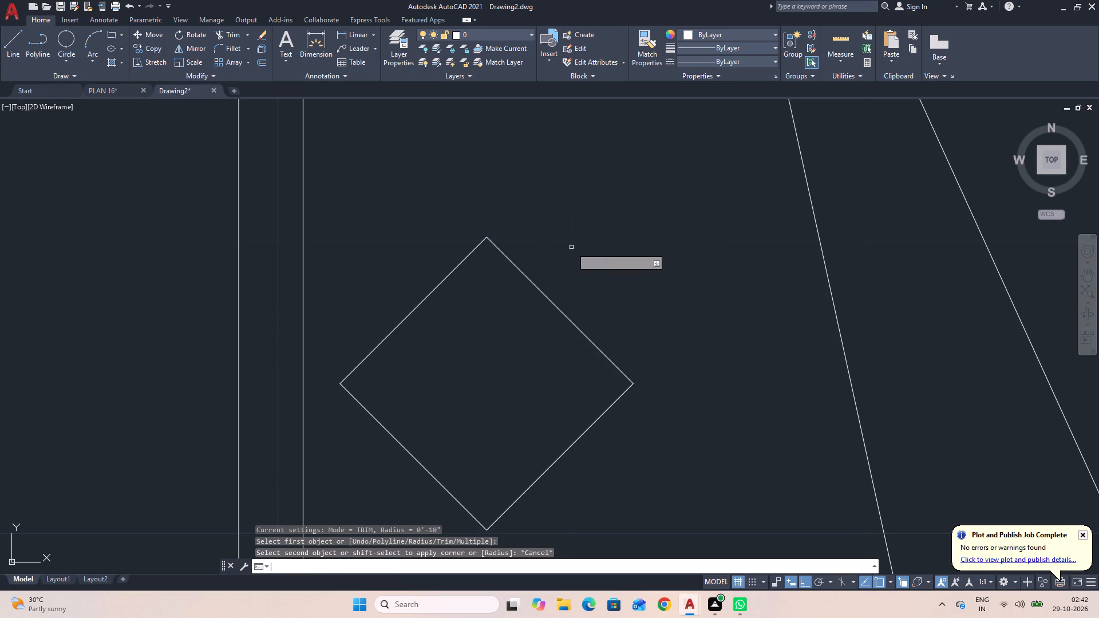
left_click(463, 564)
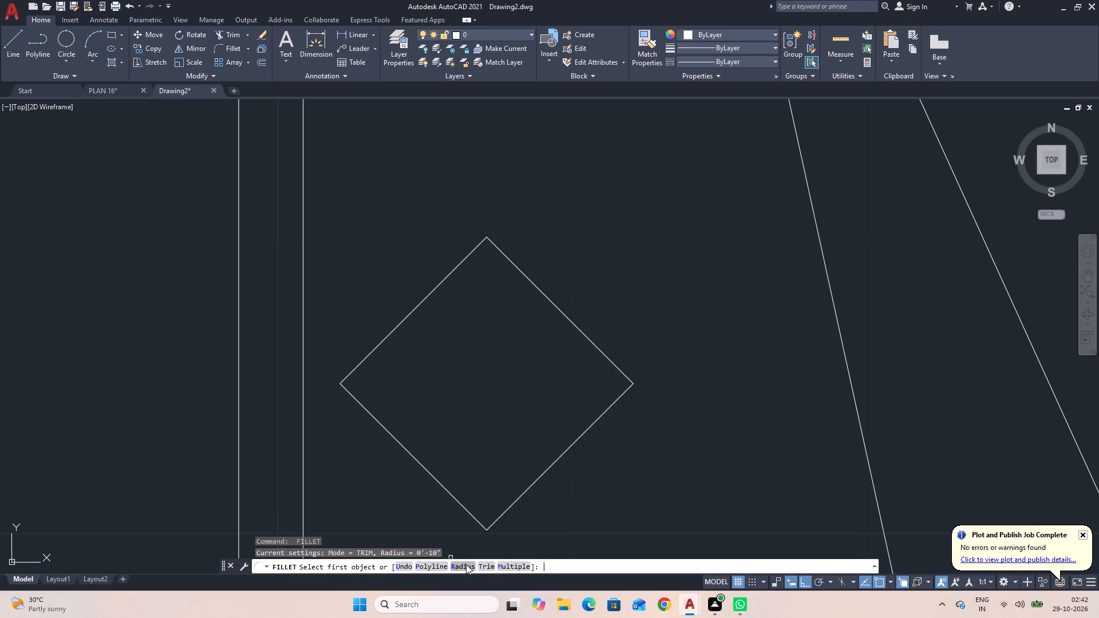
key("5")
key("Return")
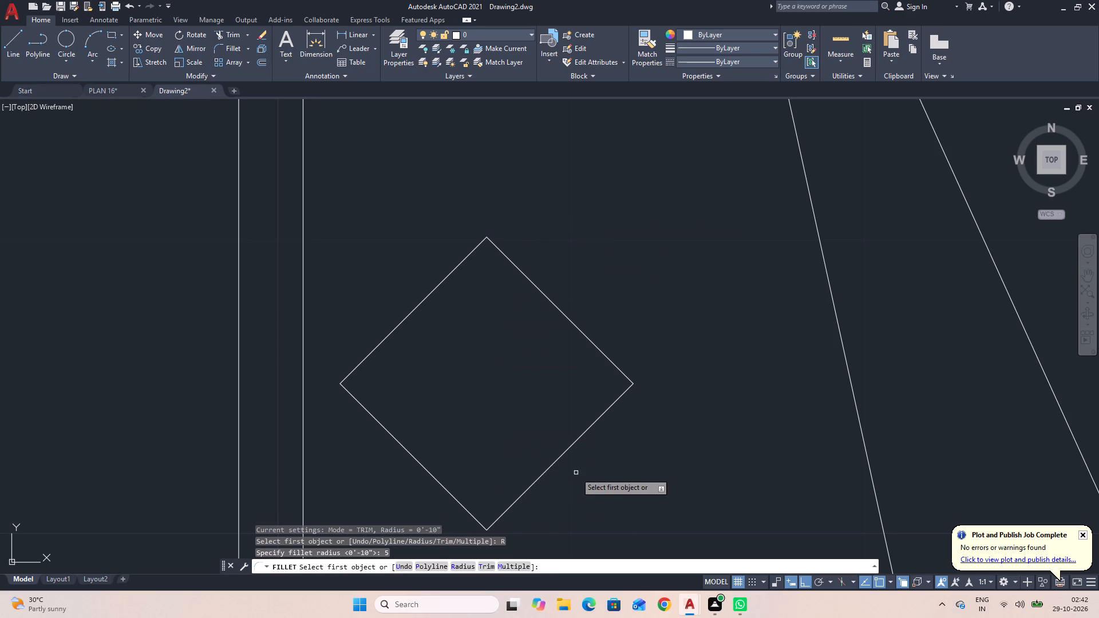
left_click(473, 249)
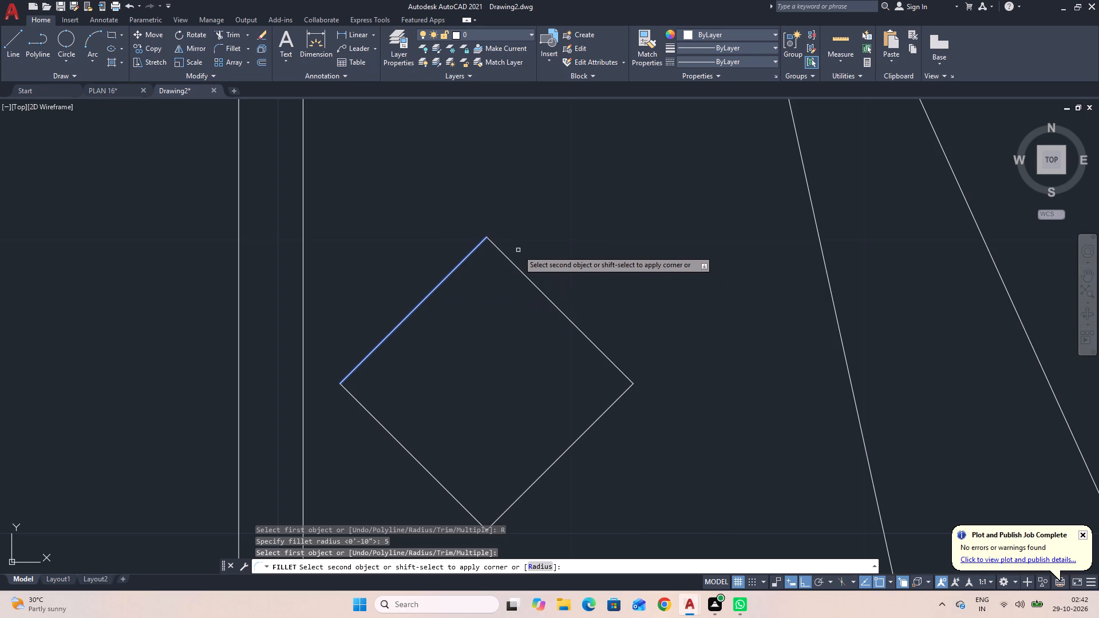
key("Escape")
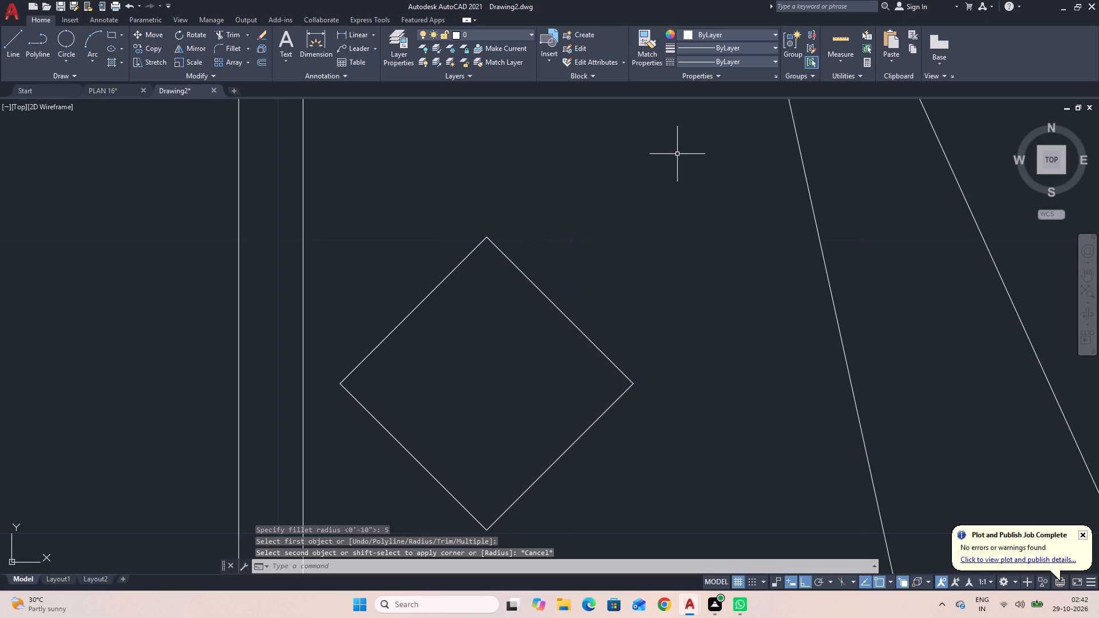
Fillet the diamond's top corner with a radius of 1".
key("space")
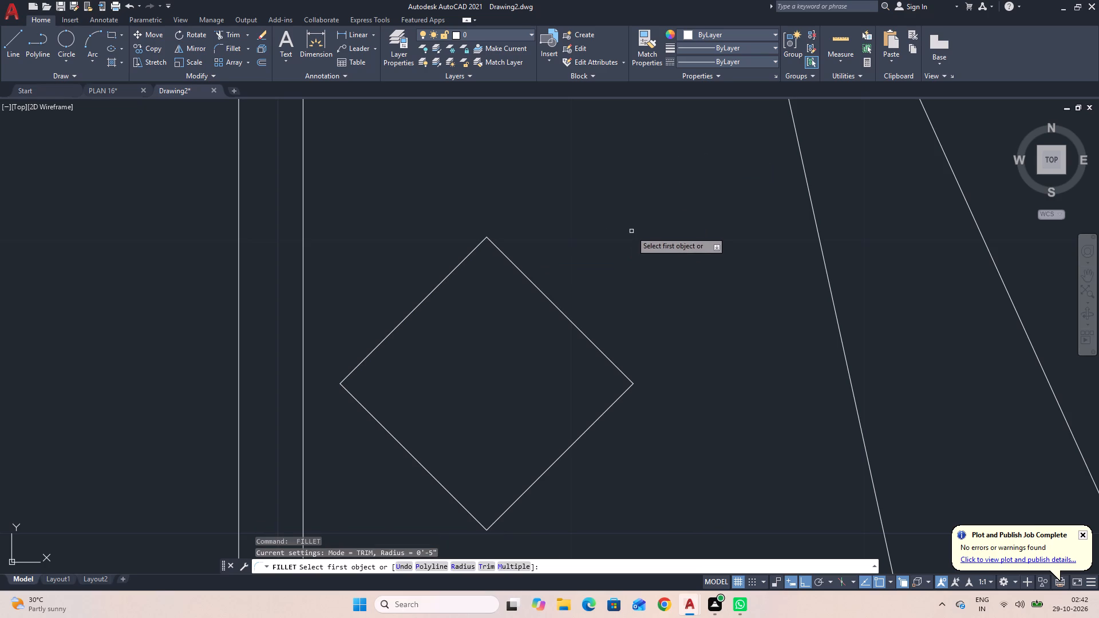
left_click(457, 568)
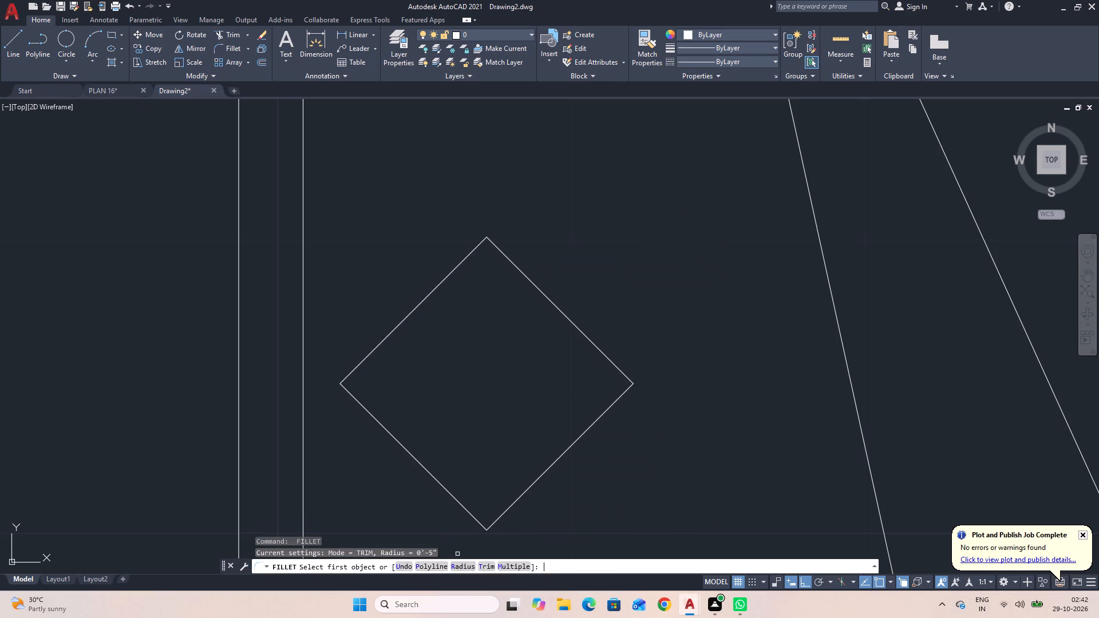
key("1")
key("Return")
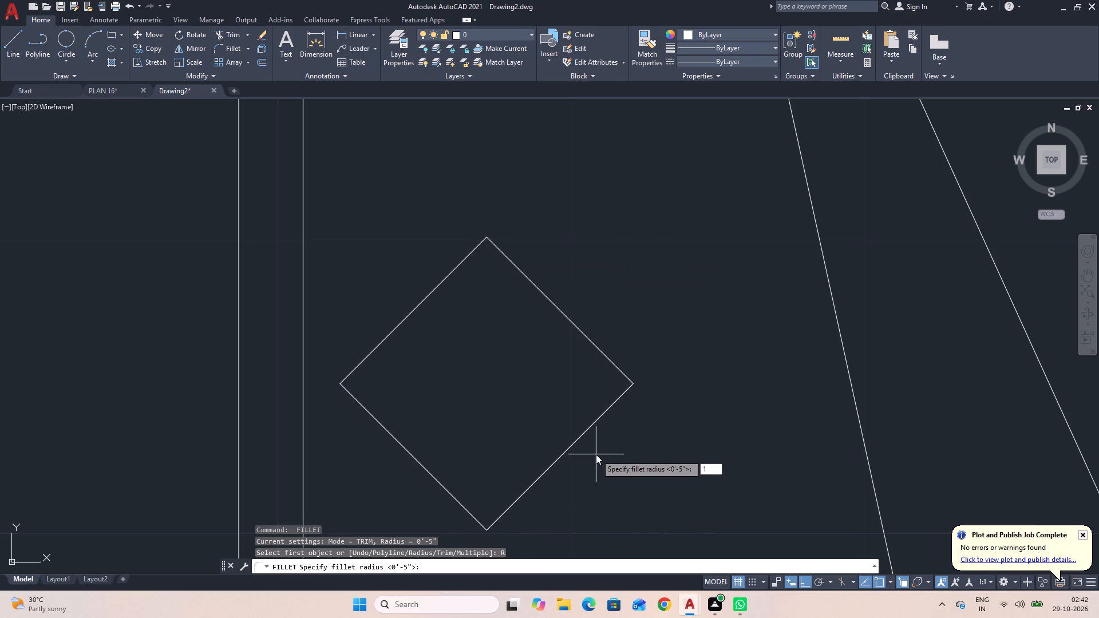
left_click(469, 255)
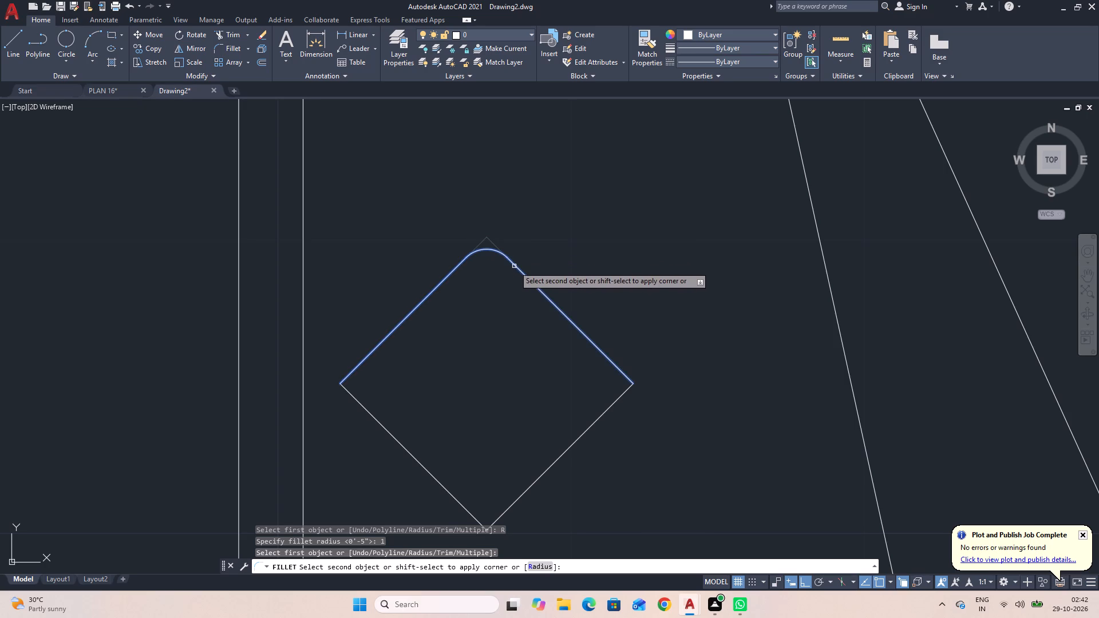
left_click(514, 266)
Fillet the diamond's three remaining corners with the same 1" radius.
key("space")
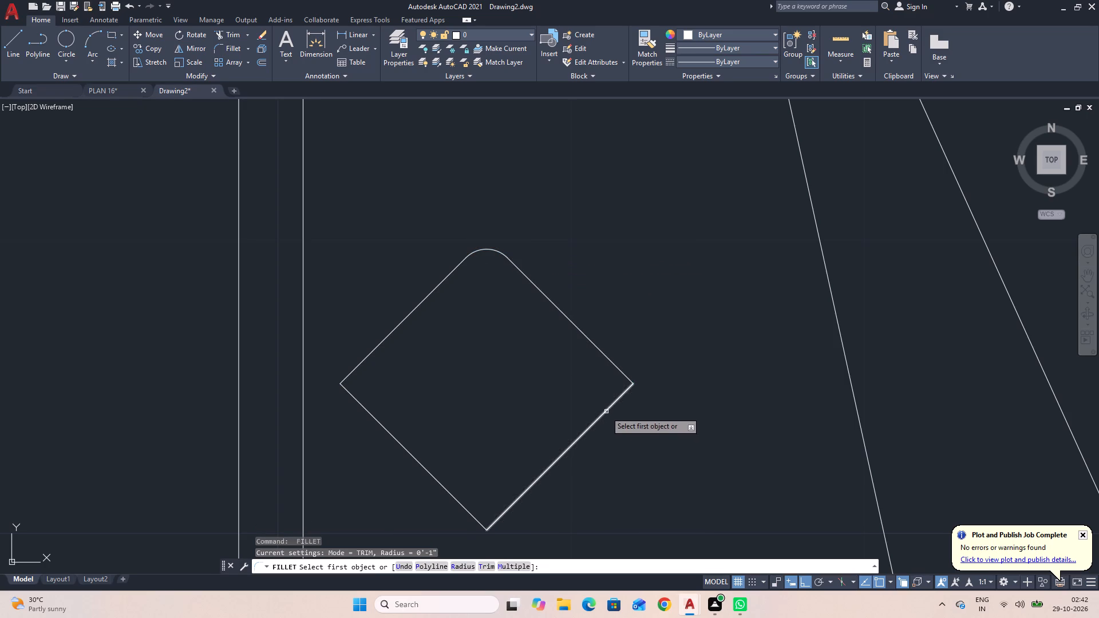
left_click(606, 410)
left_click(616, 365)
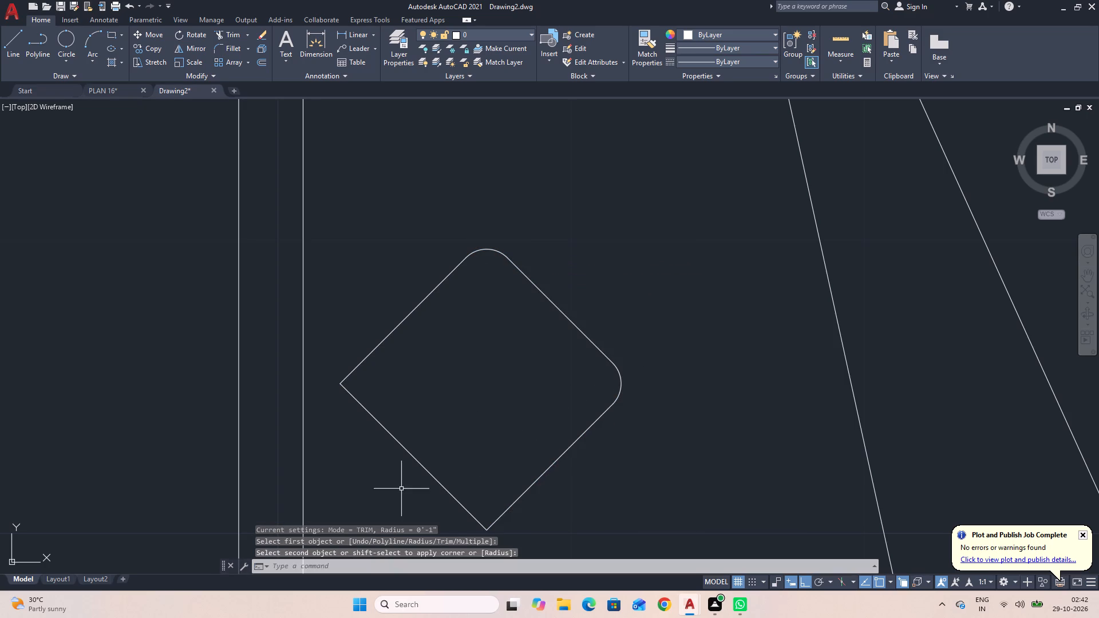
key("space")
left_click(444, 487)
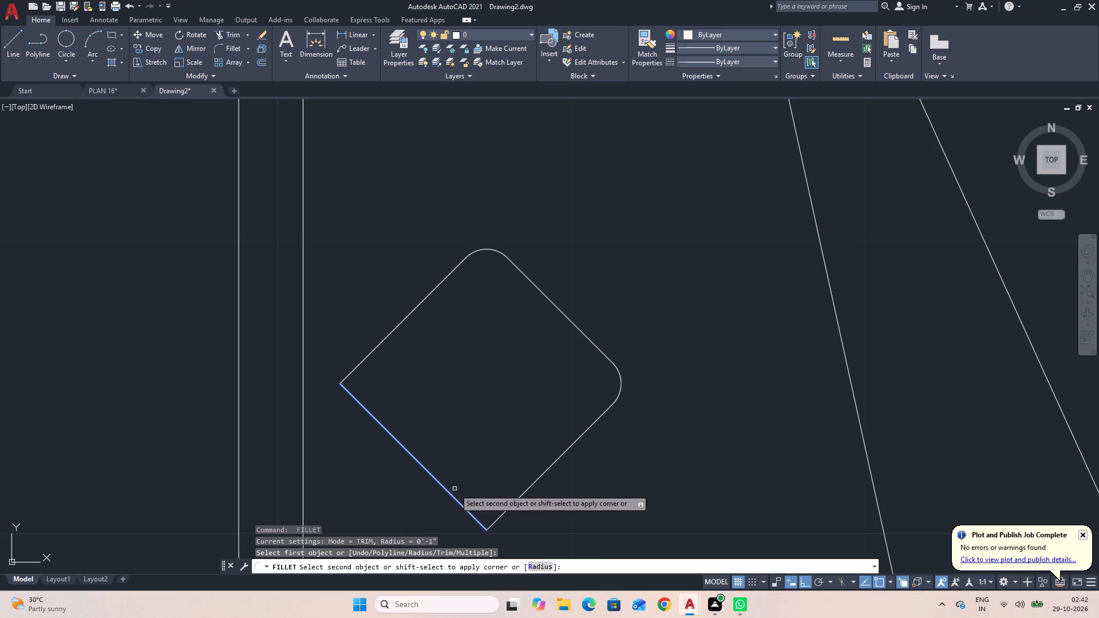
left_click(509, 509)
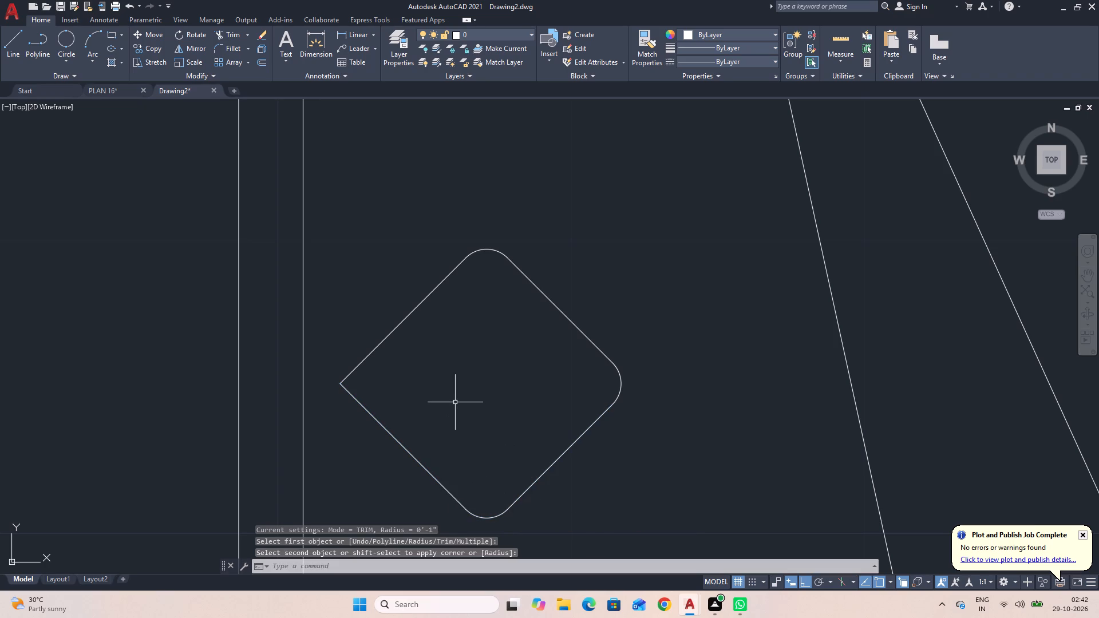
key("space")
left_click(378, 345)
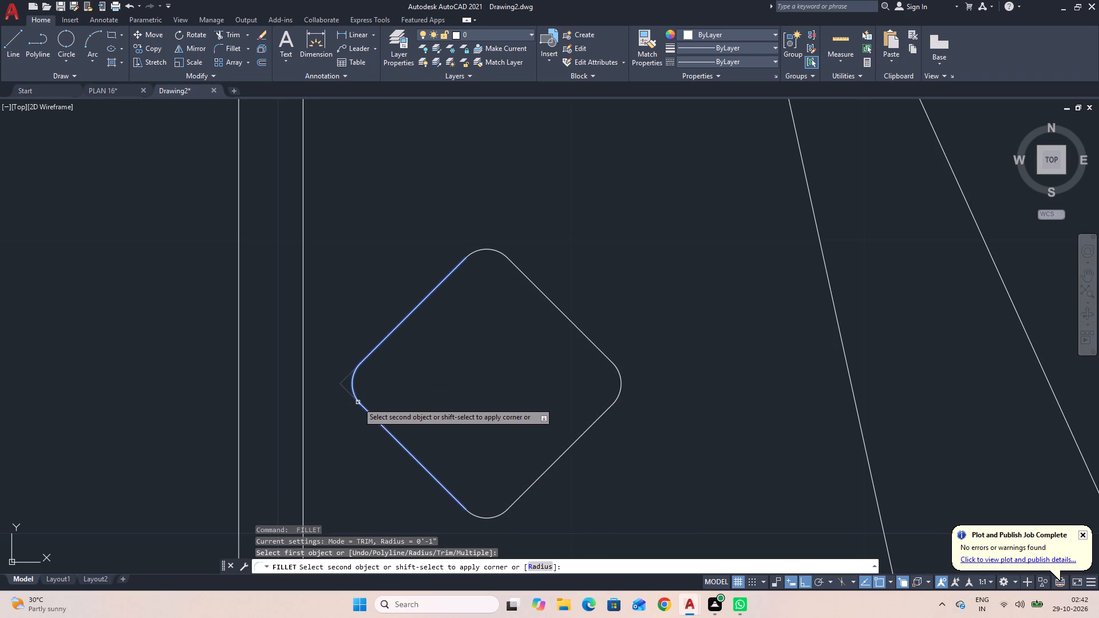
left_click(358, 402)
key("space")
scroll(471, 332, "down", 2)
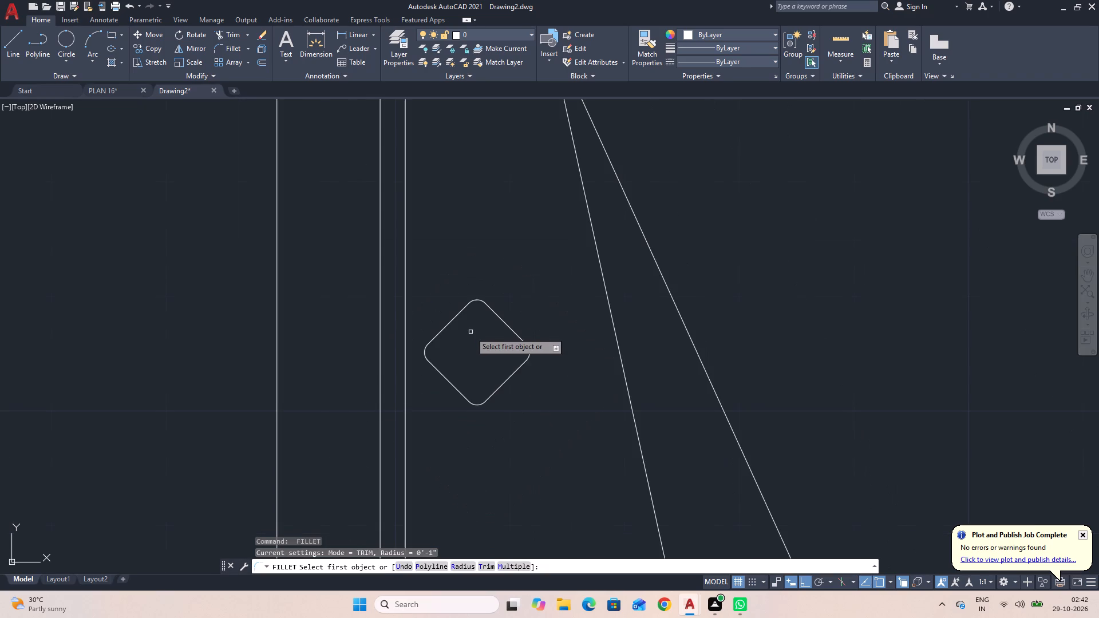
left_click(533, 416)
key("Escape")
Join all the lines and arcs of the rounded diamond into a single polyline.
left_click(562, 430)
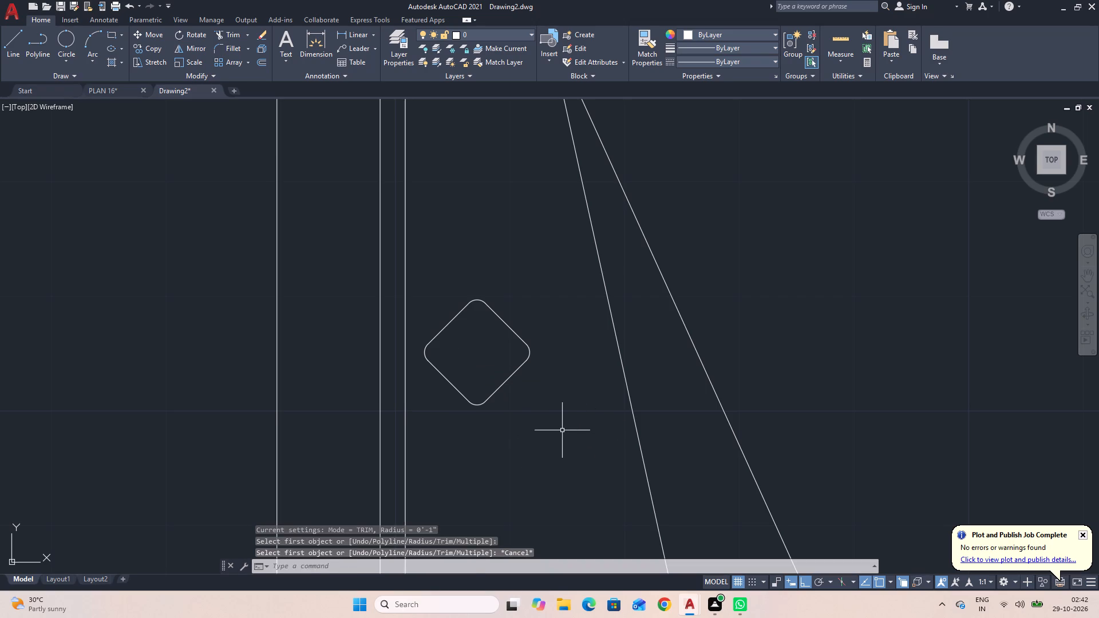
left_click(420, 286)
type("J")
key("space")
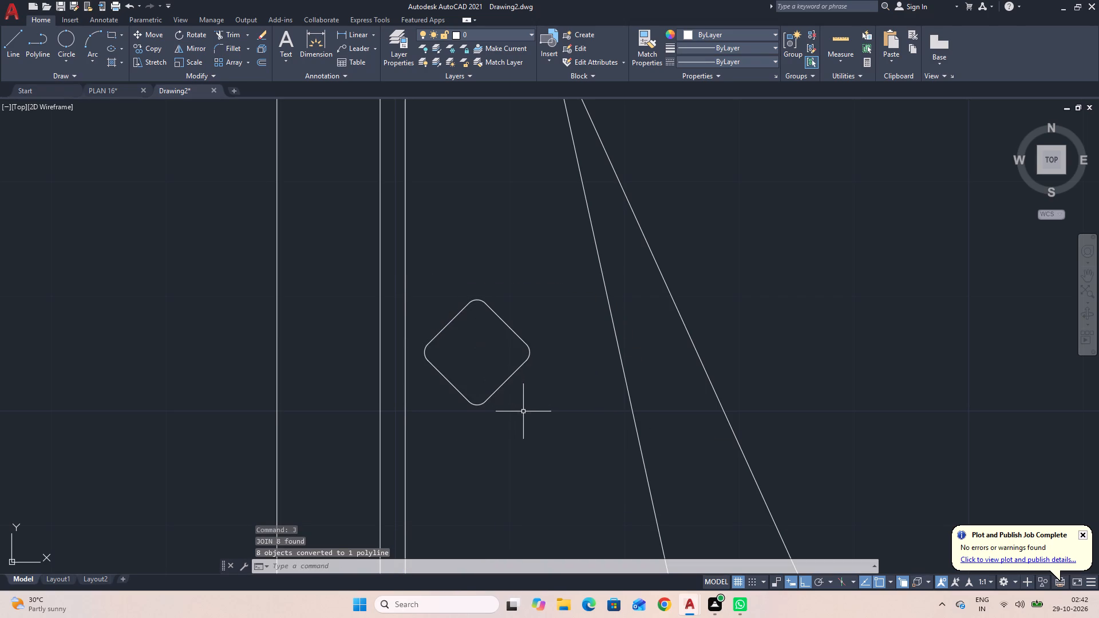
Copy the rounded diamond three times straight down from its centre, placing each copy's centre on the bottom corner of the diamond above.
middle_click(539, 422)
scroll(536, 420, "down", 1)
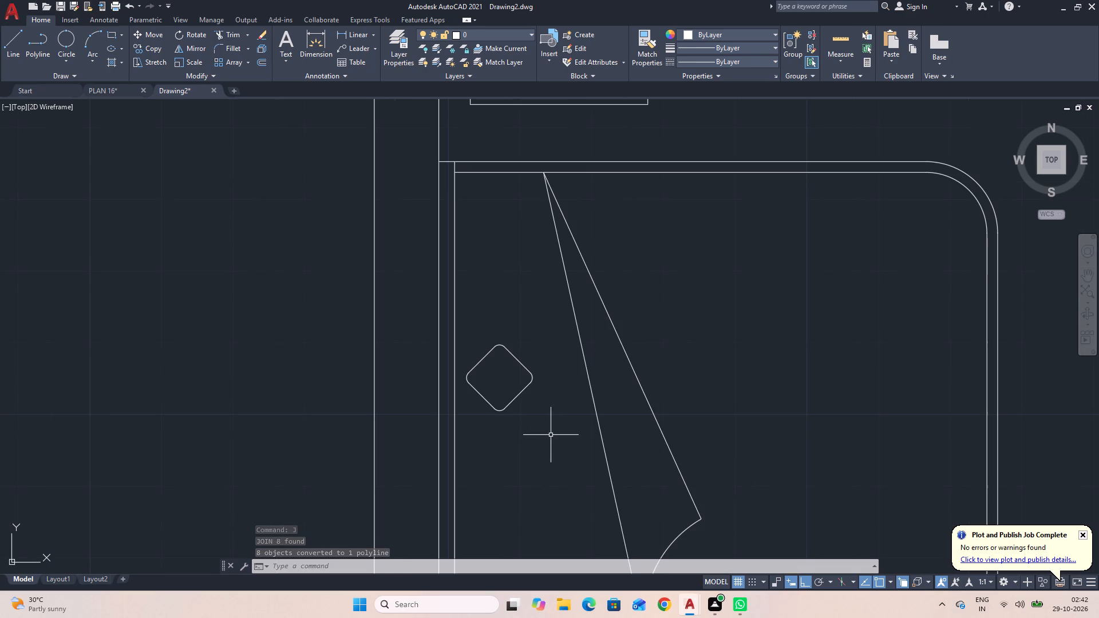
middle_click(554, 346)
middle_click_drag(568, 386, 566, 280)
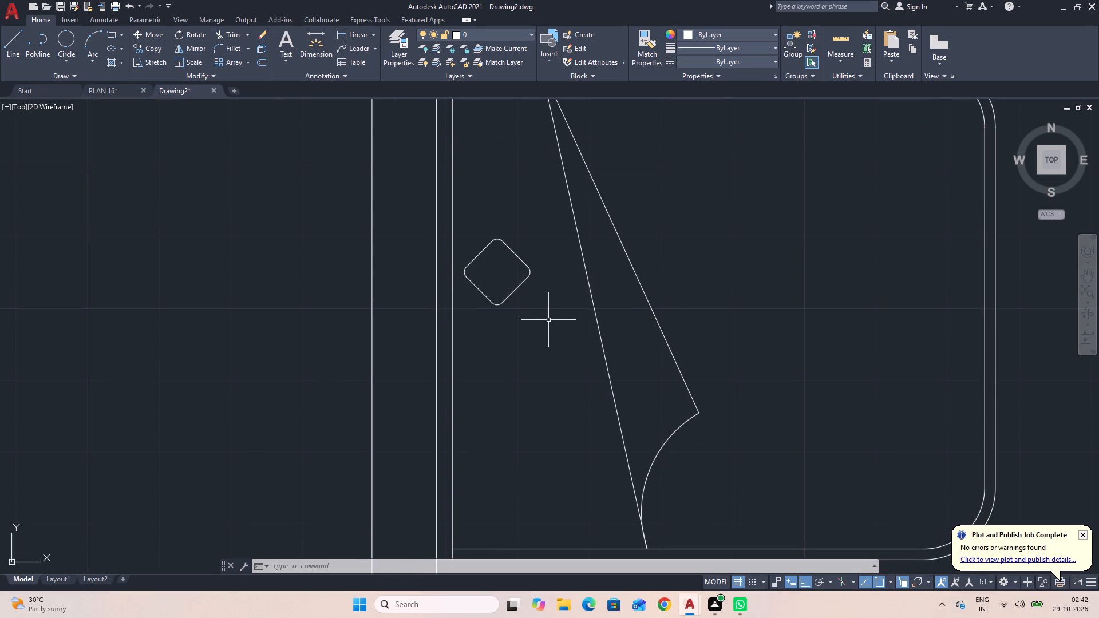
left_click(568, 319)
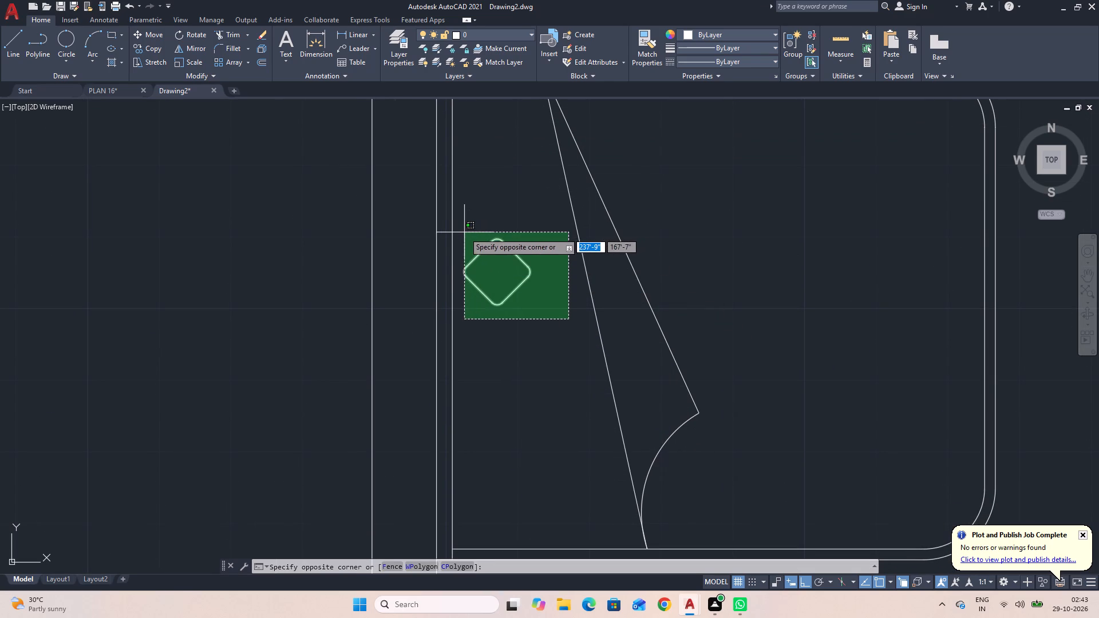
left_click(460, 233)
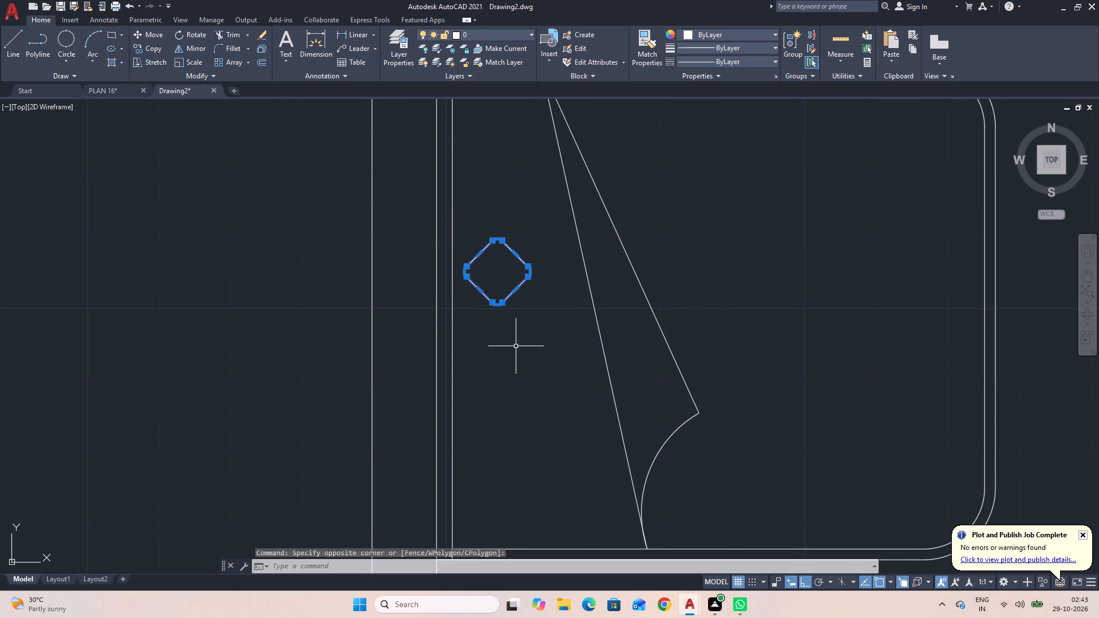
type("CO")
key("space")
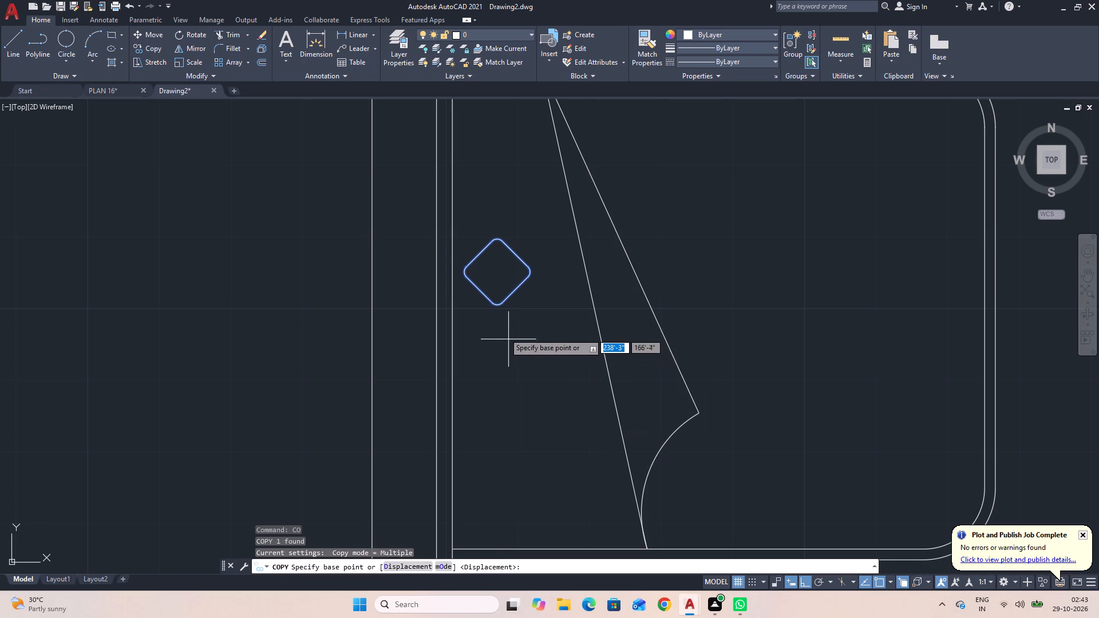
left_click(496, 270)
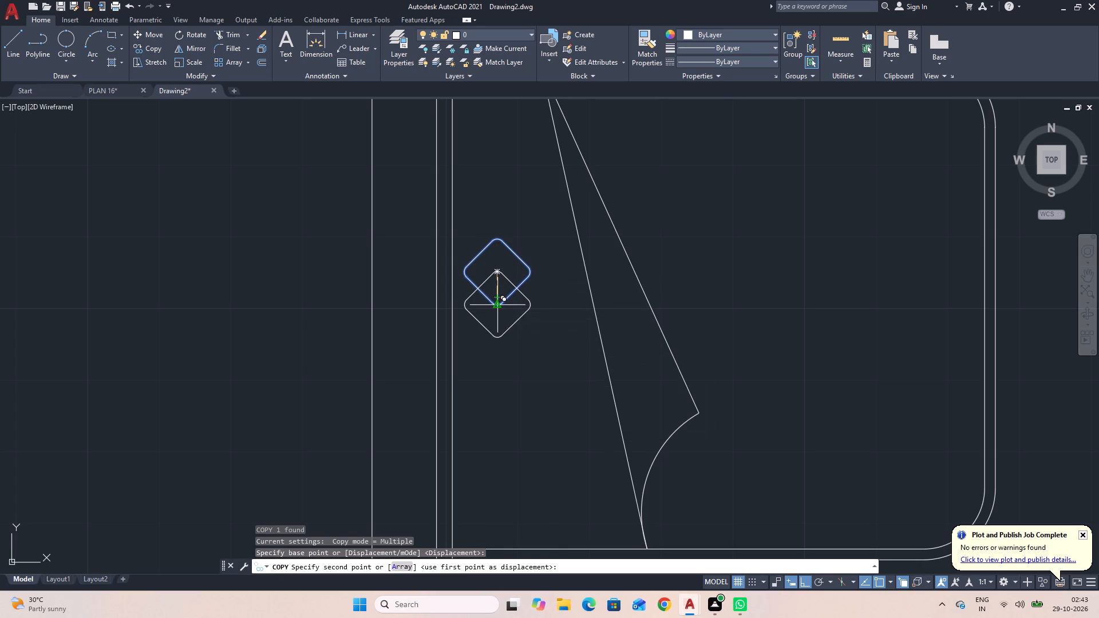
left_click(497, 304)
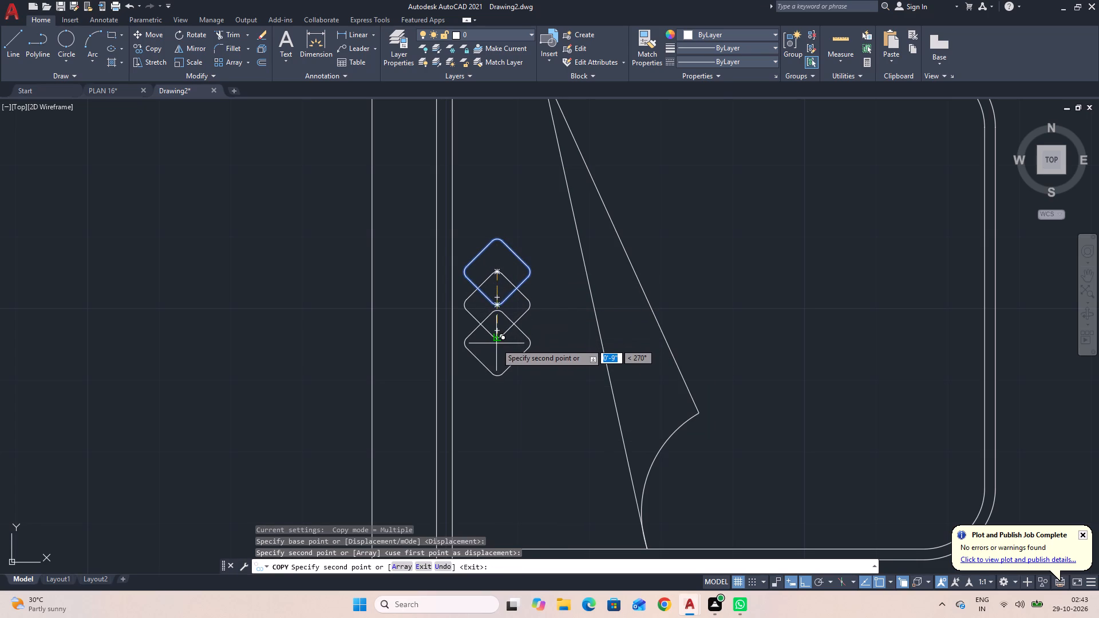
left_click(495, 338)
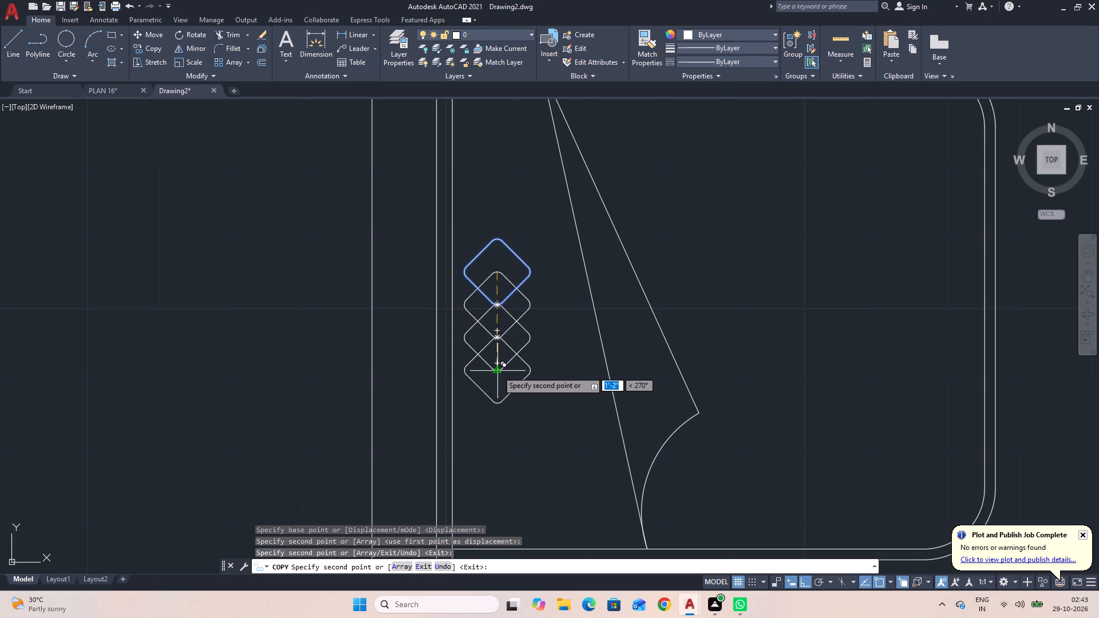
left_click(497, 371)
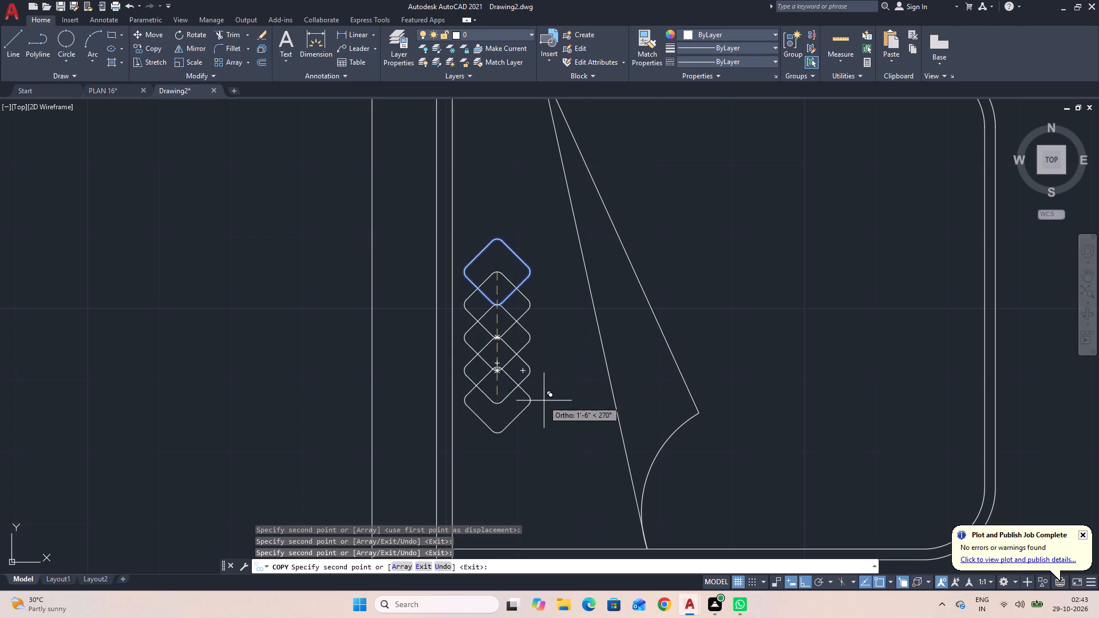
key("Escape")
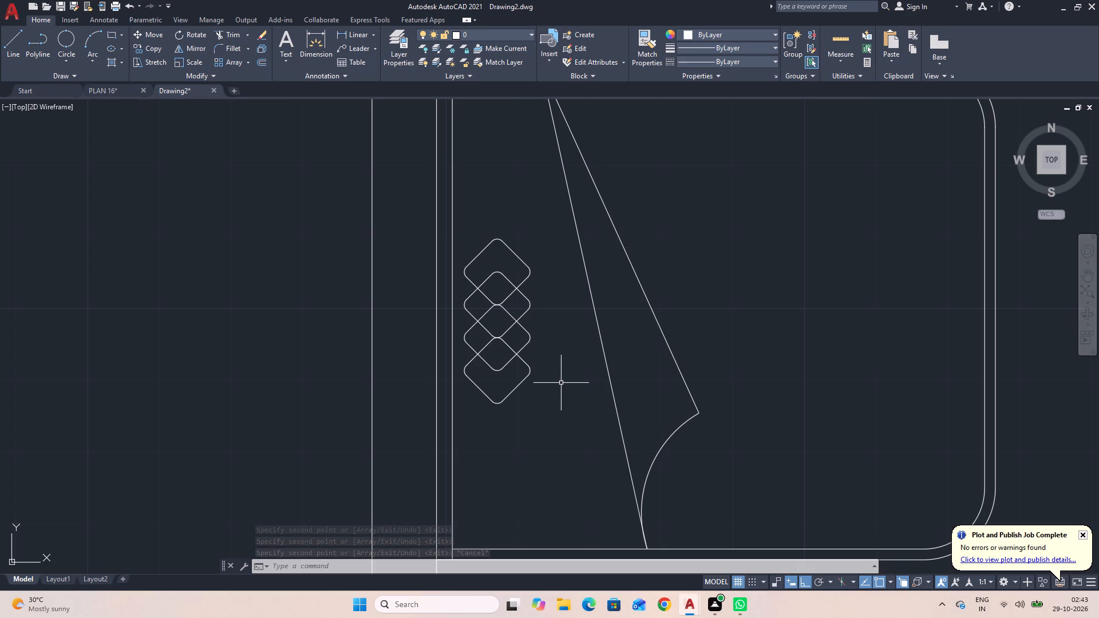
Trim the overlapping top edges of the three lower diamonds so each tucks behind the diamond above it.
type("TR")
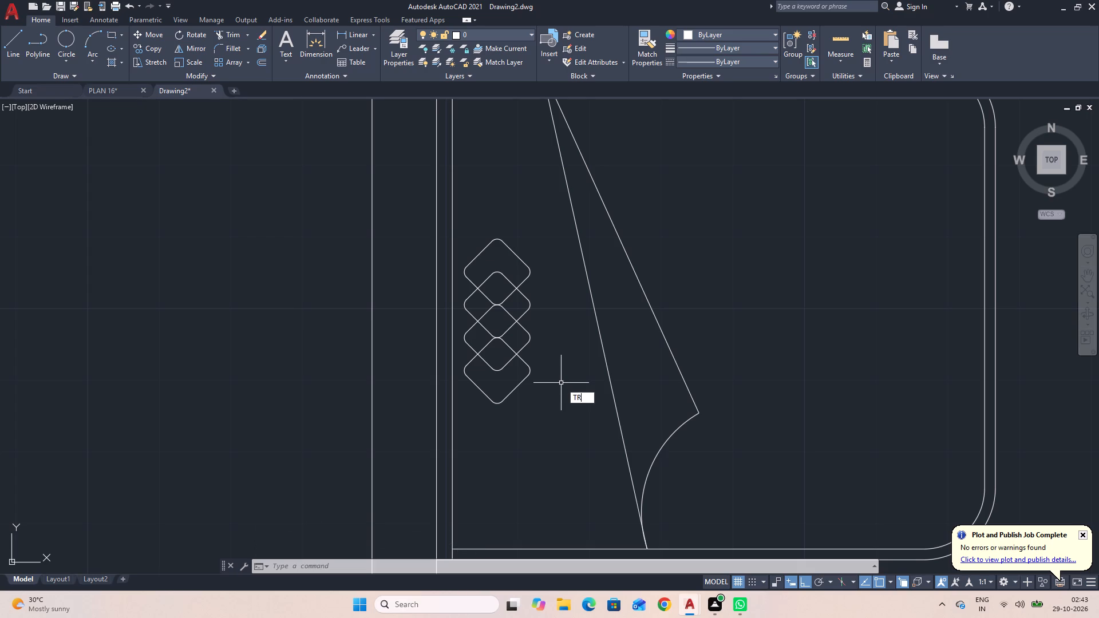
key("space")
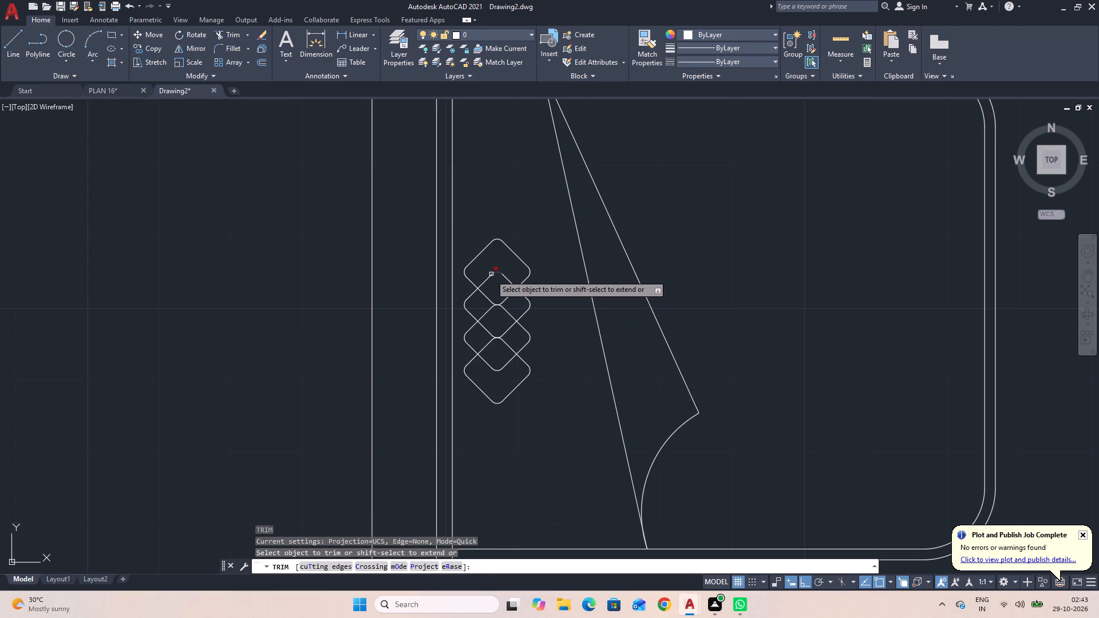
left_click(489, 275)
left_click(510, 280)
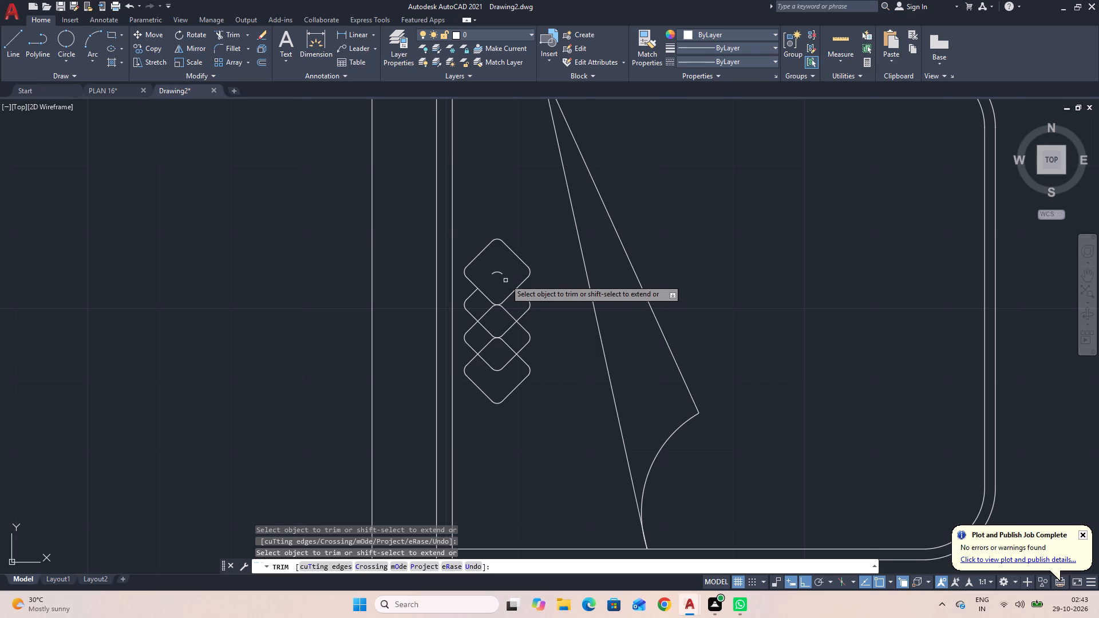
left_click(498, 274)
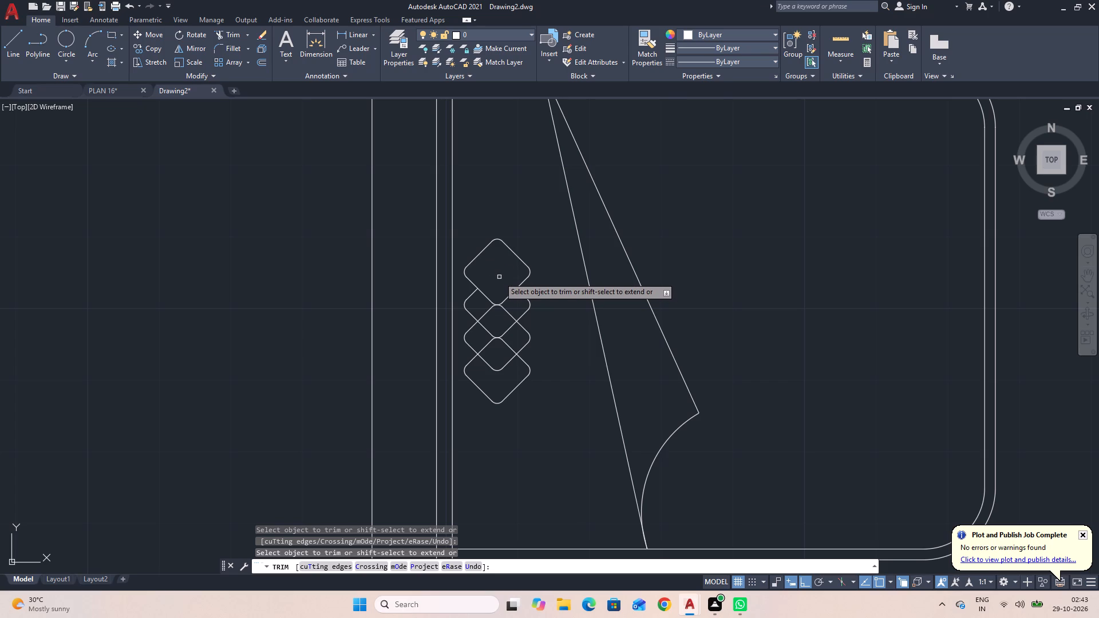
left_click(509, 311)
left_click(488, 311)
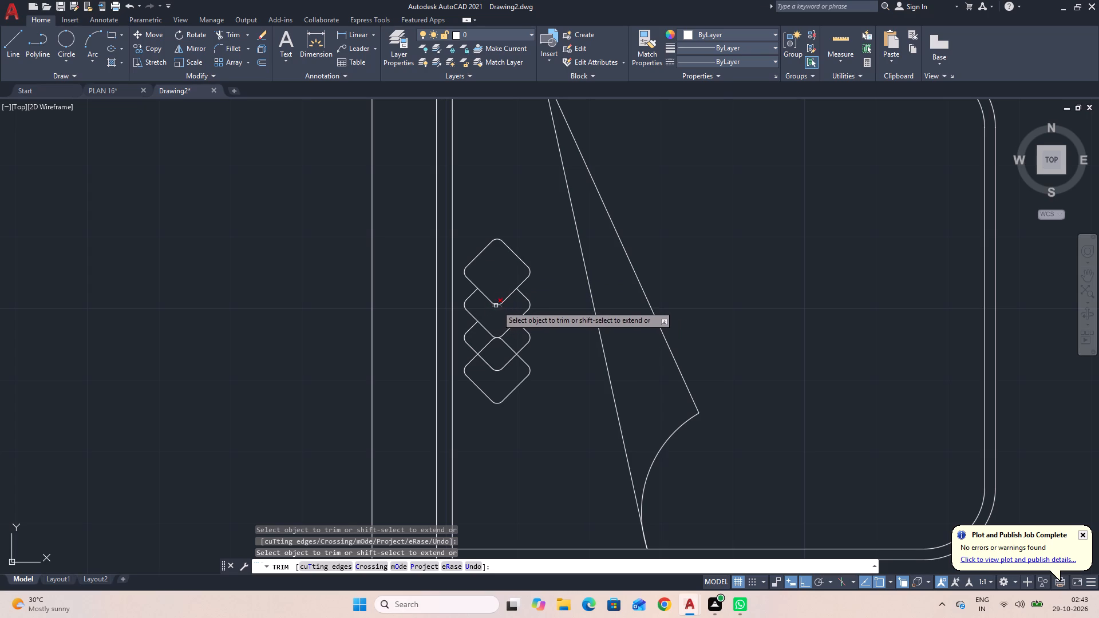
left_click(492, 307)
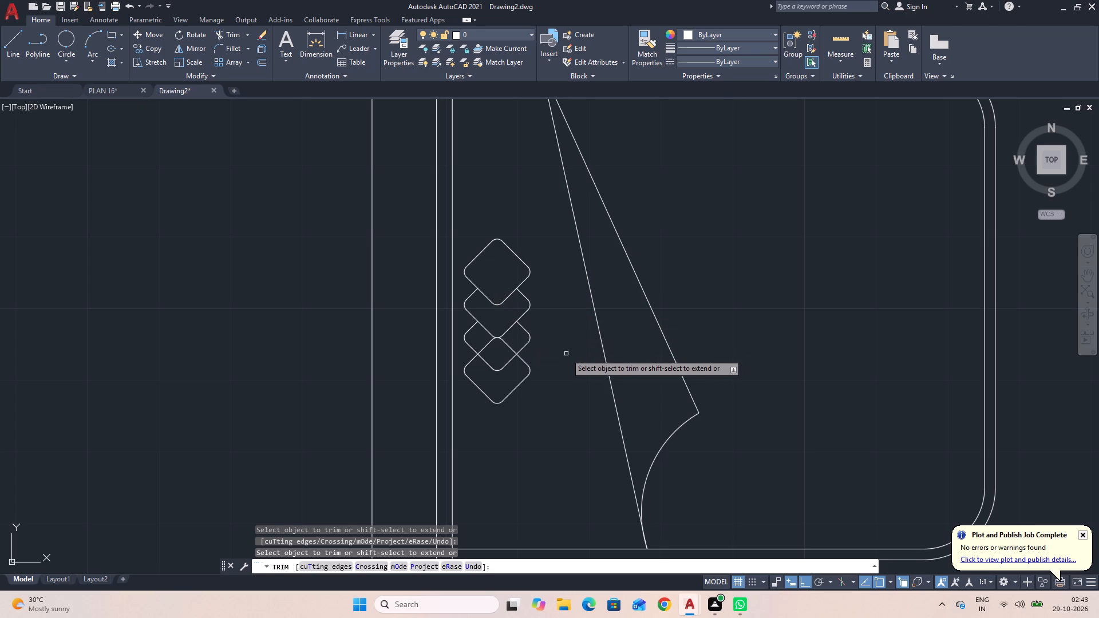
left_click(509, 344)
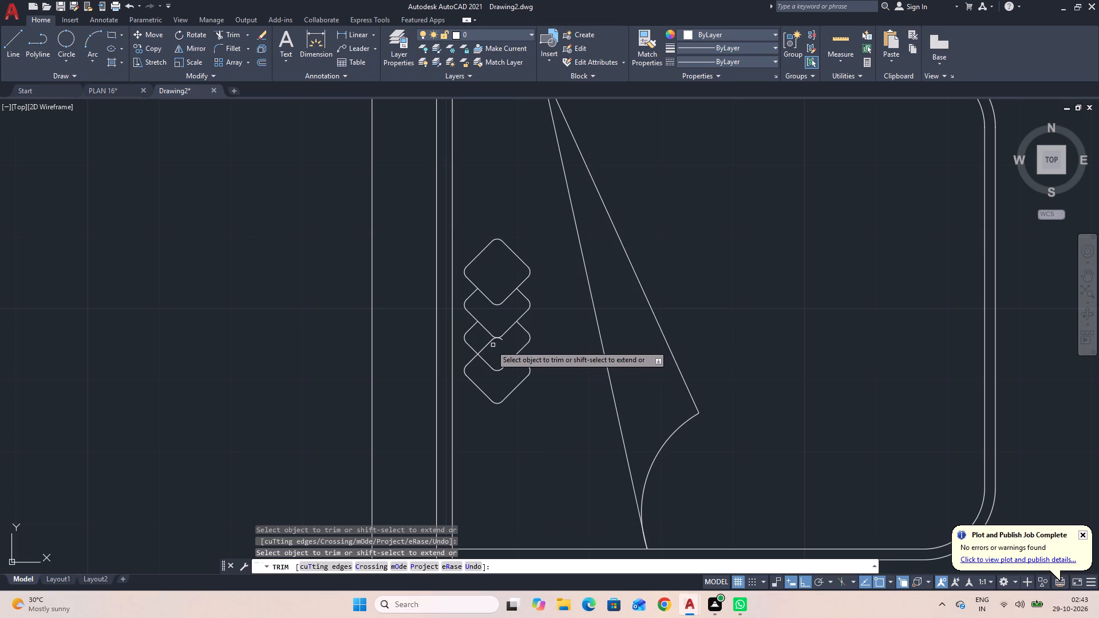
left_click(486, 343)
left_click(493, 341)
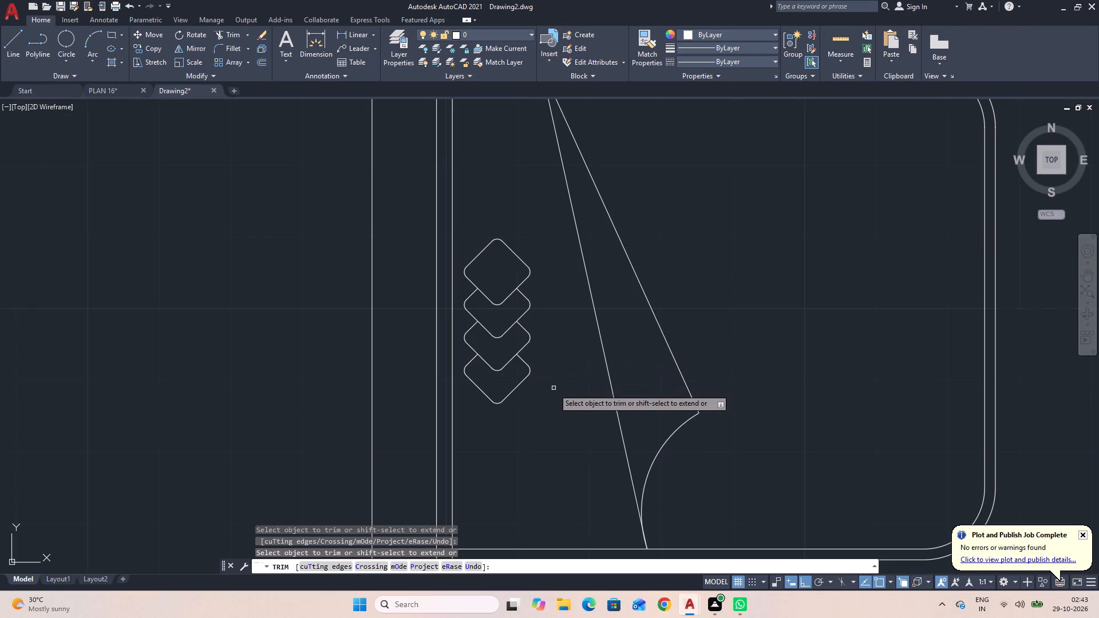
scroll(554, 390, "down", 2)
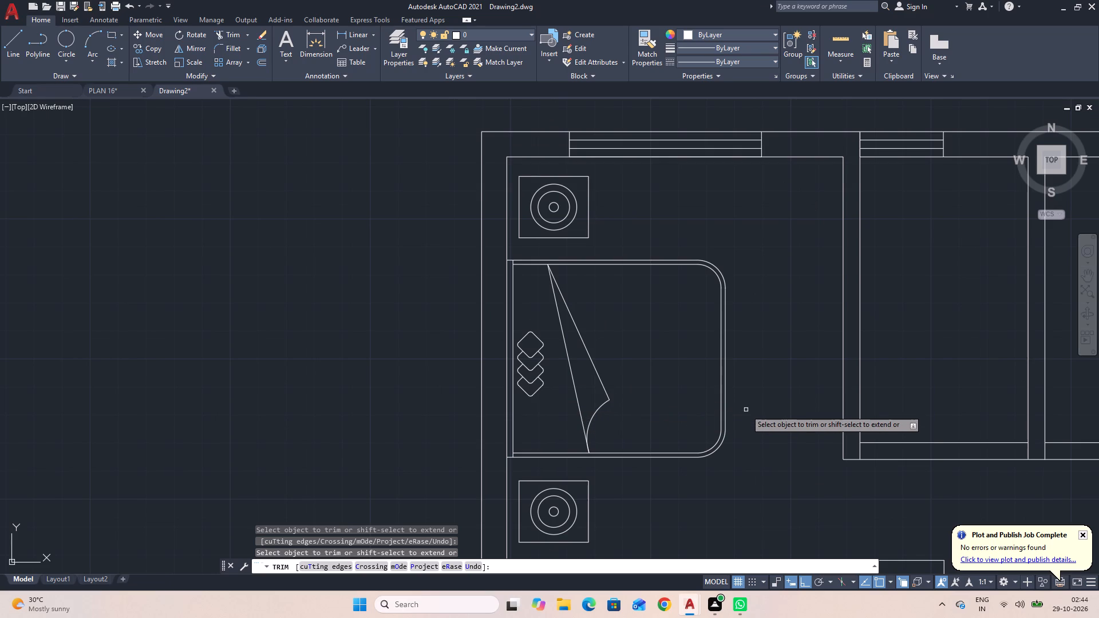
key("Escape")
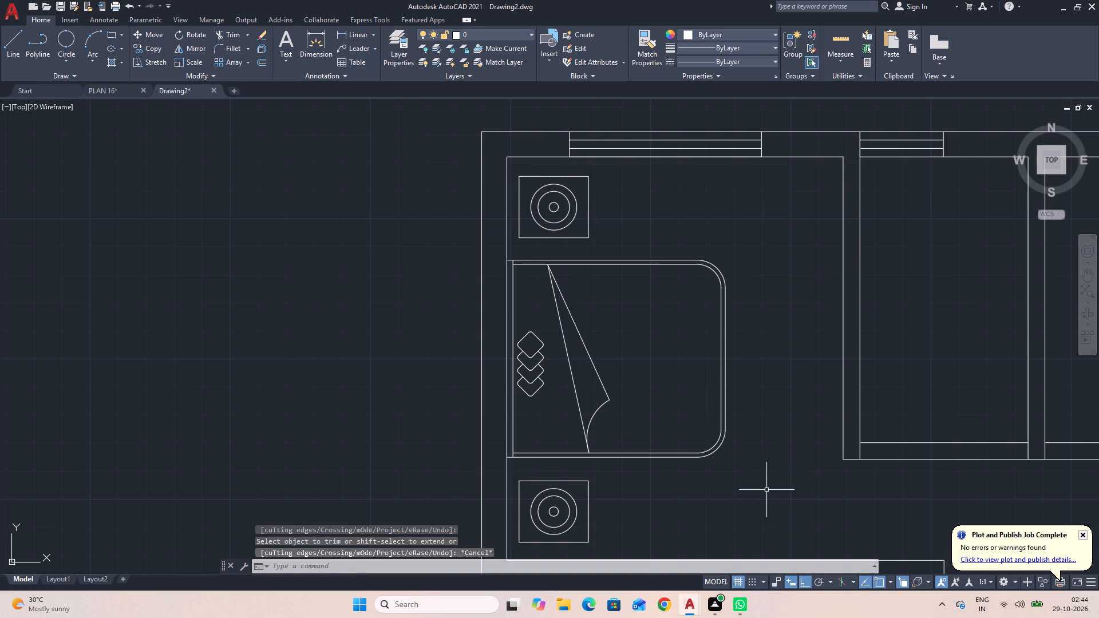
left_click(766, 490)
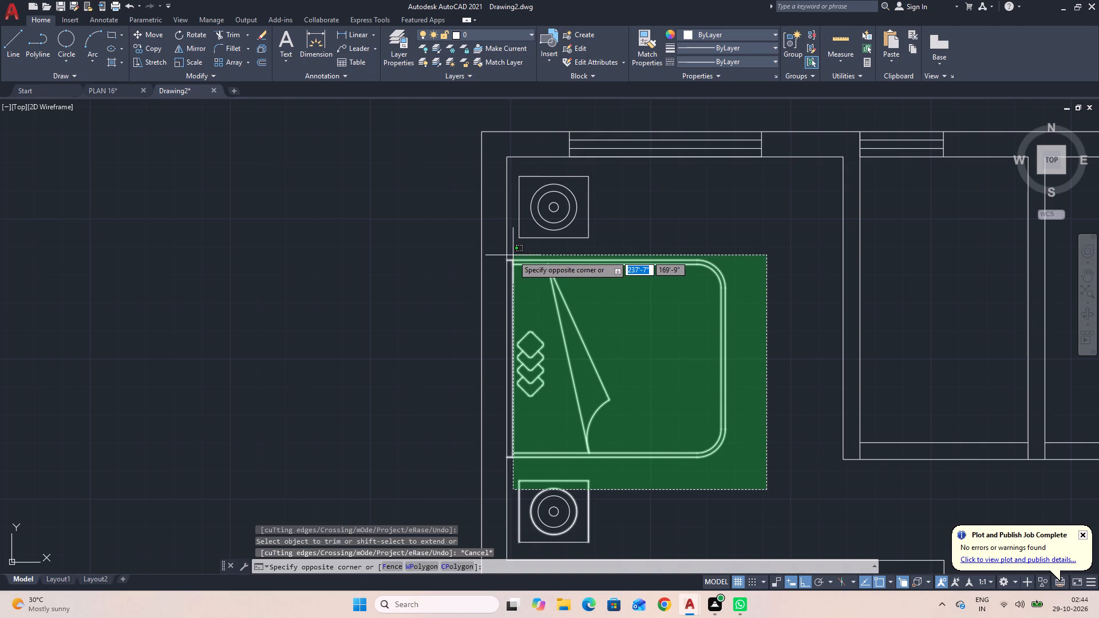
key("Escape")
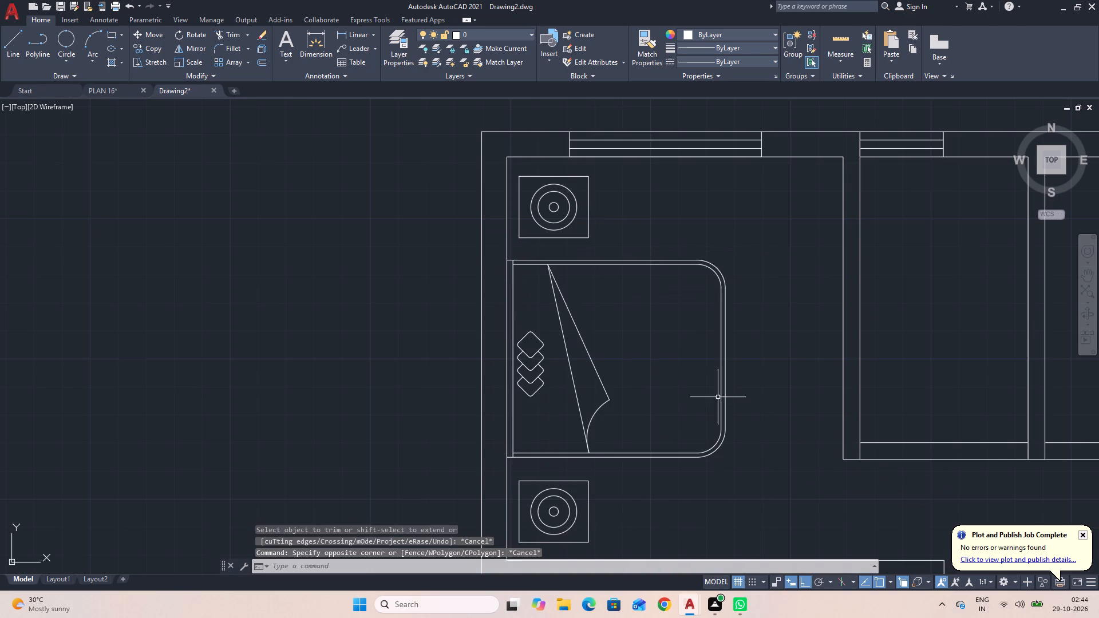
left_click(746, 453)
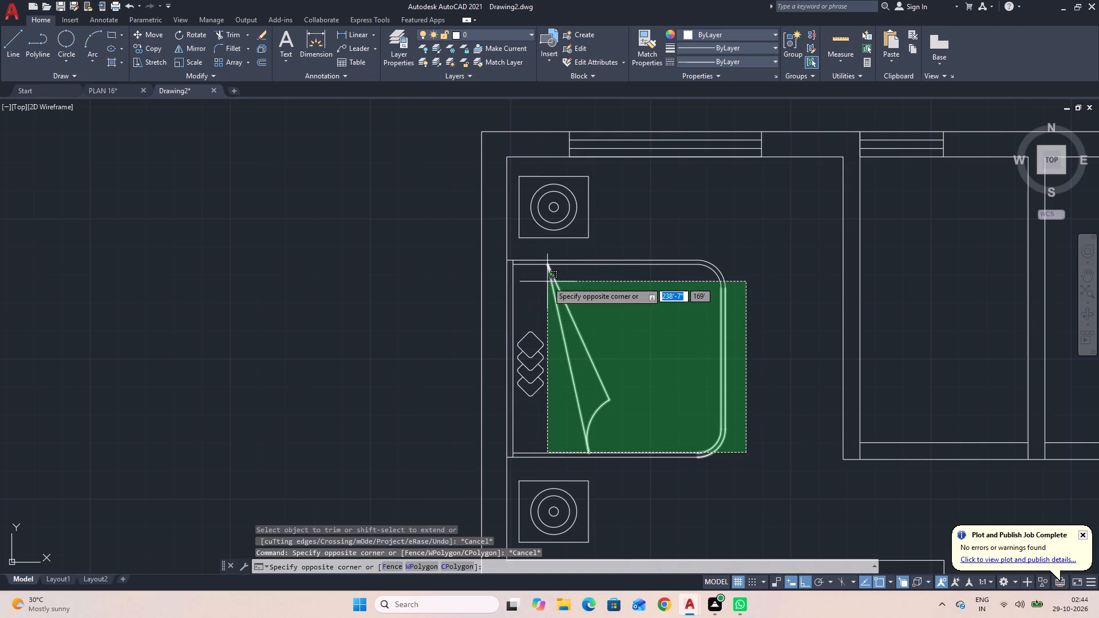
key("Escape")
Copy the complete bed with its folded sheet and diamond cushions, using the lower corner at the wall as base point.
left_click(742, 463)
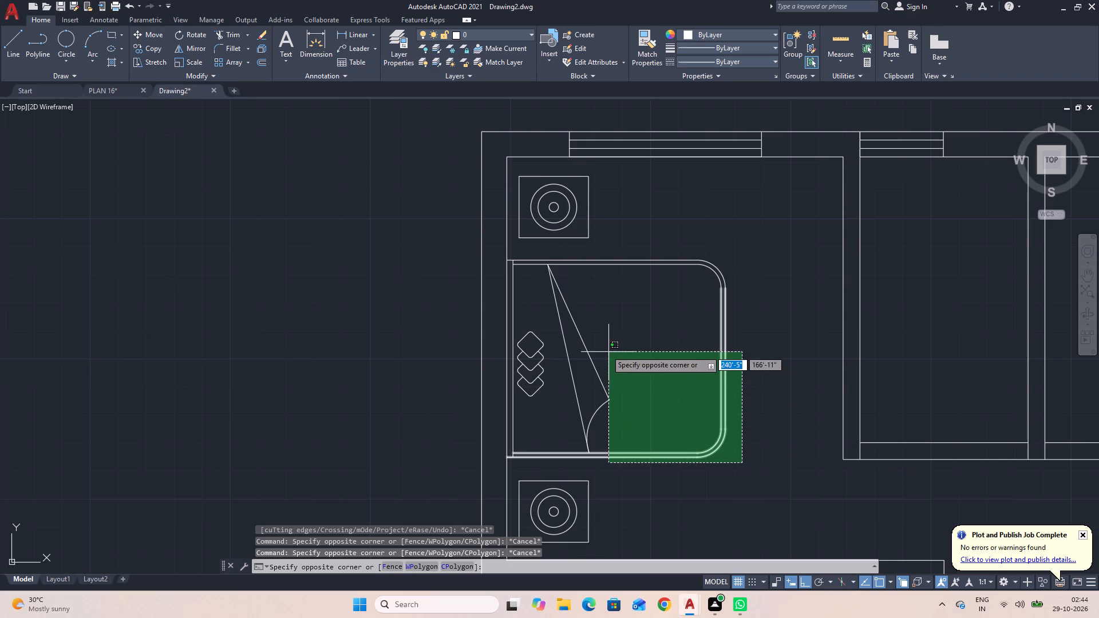
left_click(511, 253)
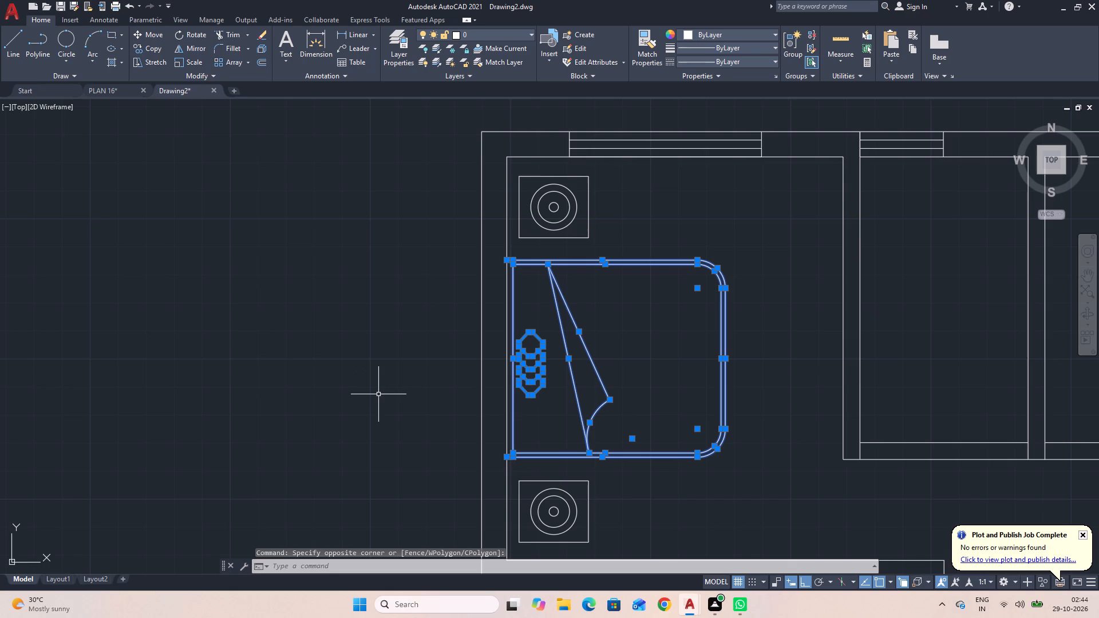
type("CO")
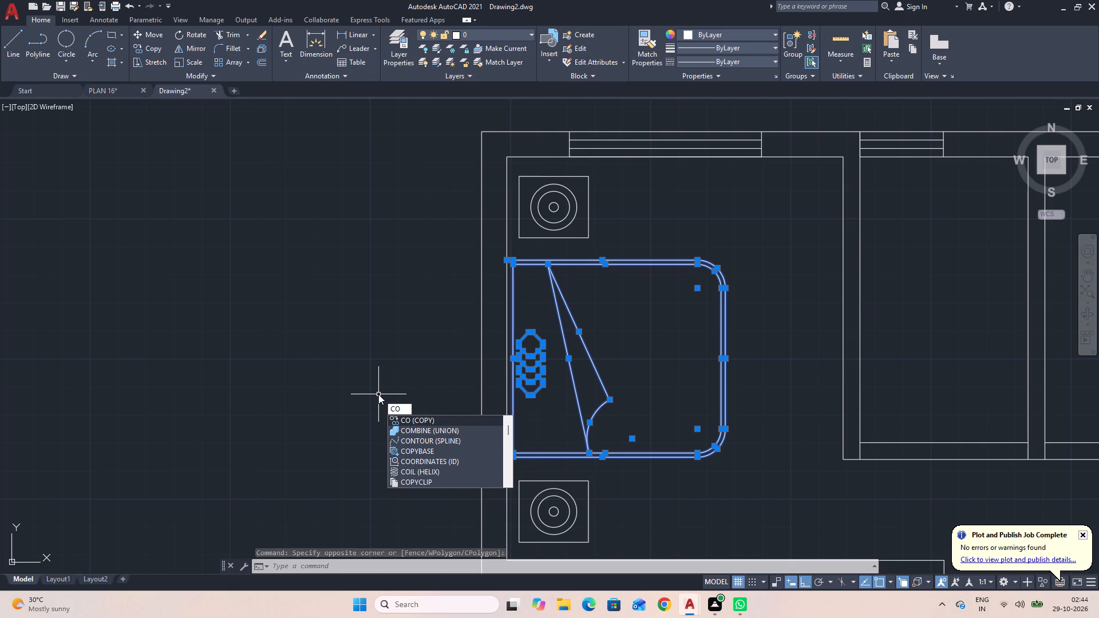
key("Return")
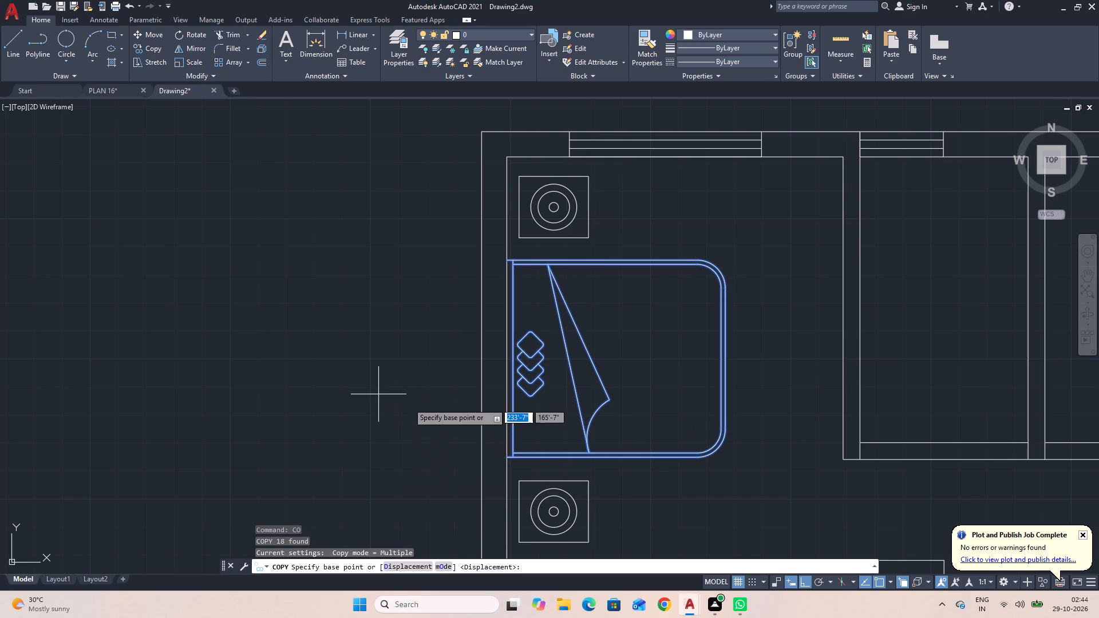
left_click(509, 459)
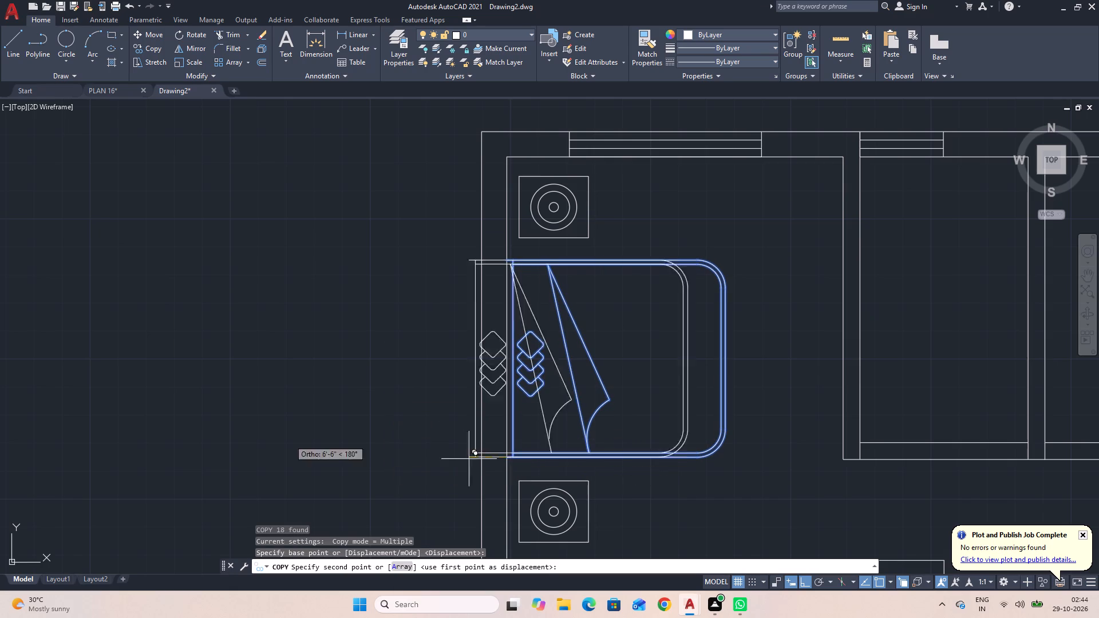
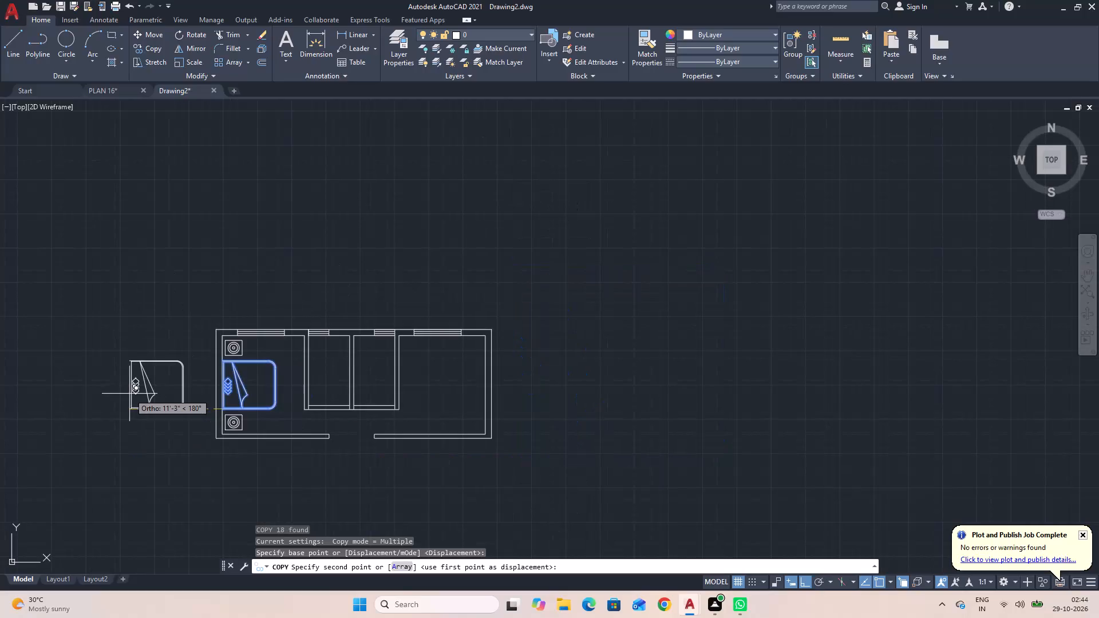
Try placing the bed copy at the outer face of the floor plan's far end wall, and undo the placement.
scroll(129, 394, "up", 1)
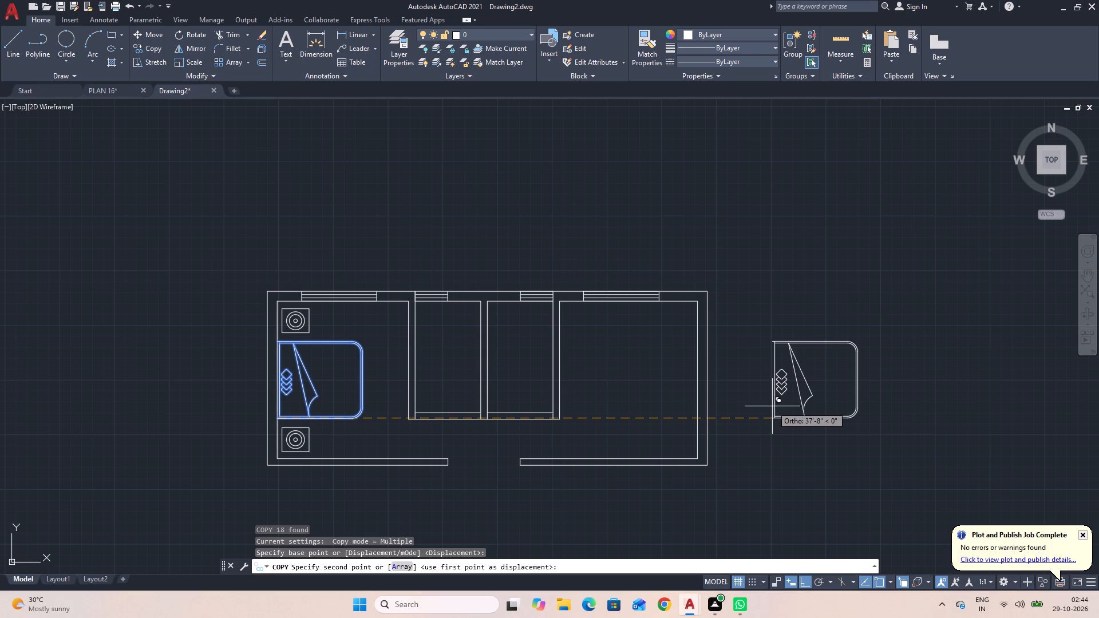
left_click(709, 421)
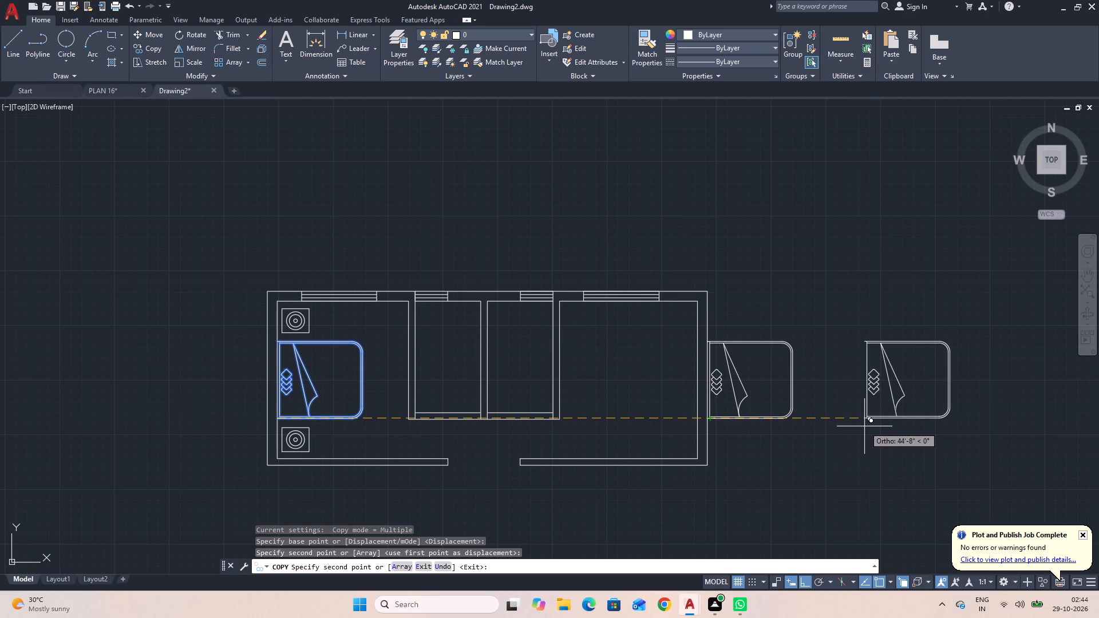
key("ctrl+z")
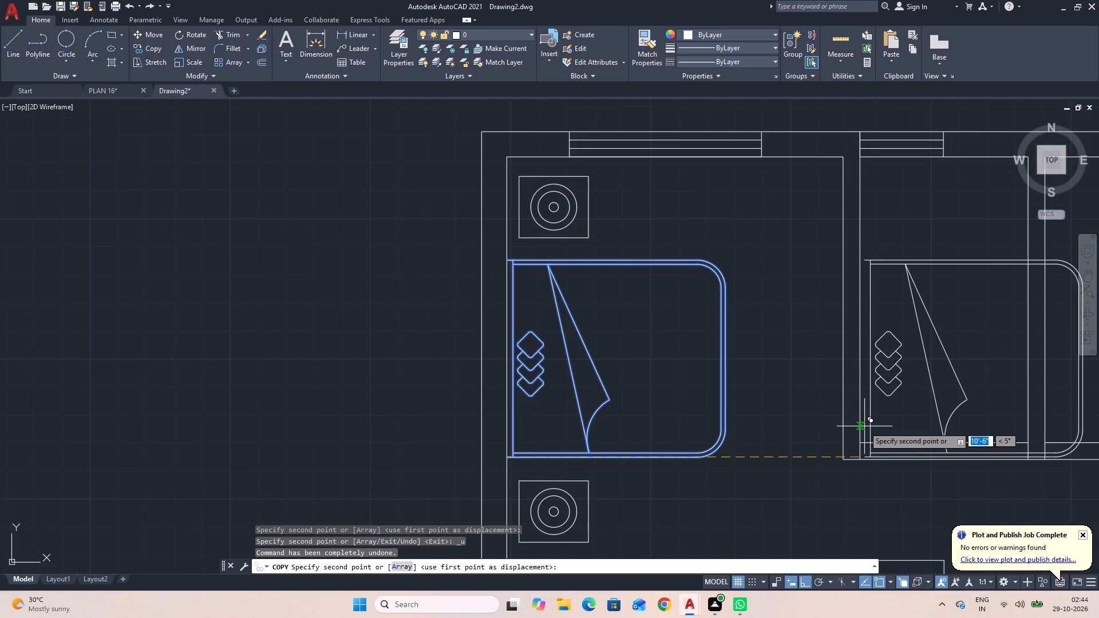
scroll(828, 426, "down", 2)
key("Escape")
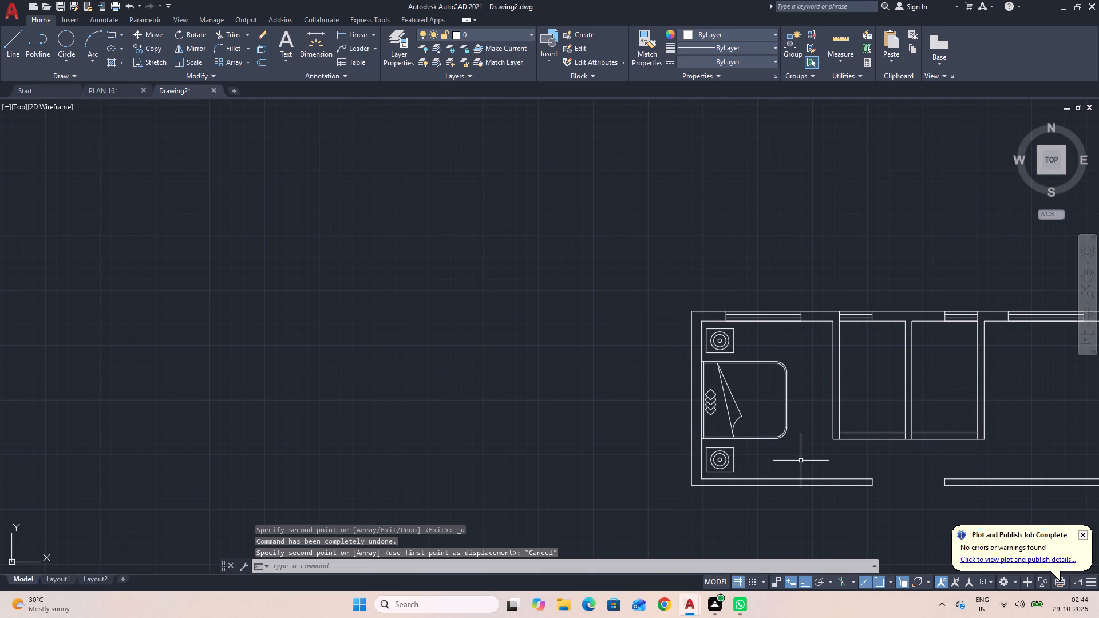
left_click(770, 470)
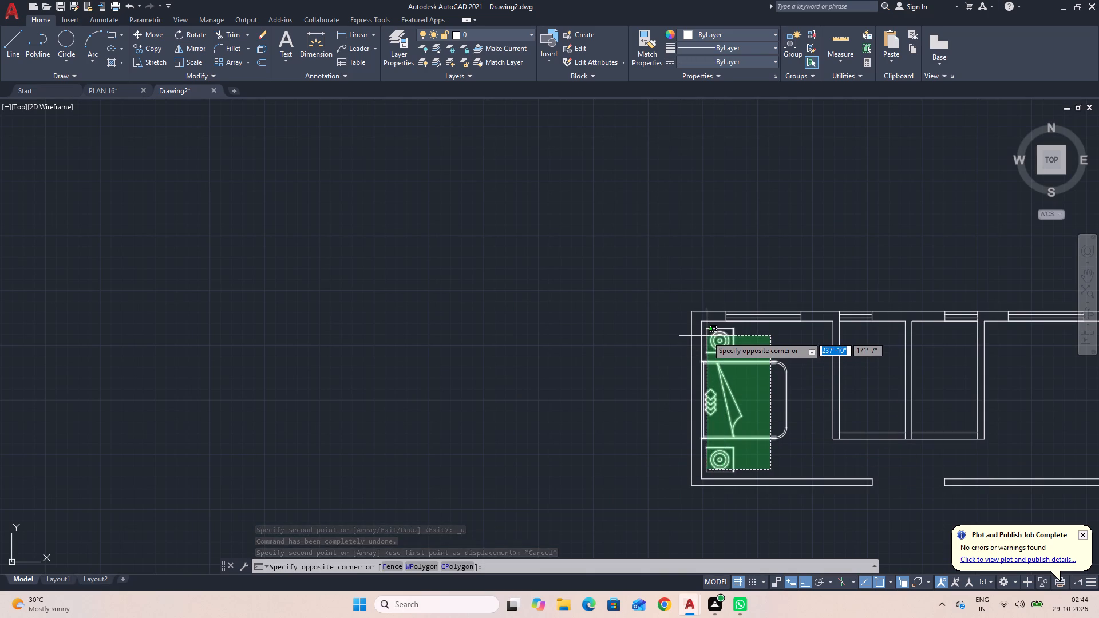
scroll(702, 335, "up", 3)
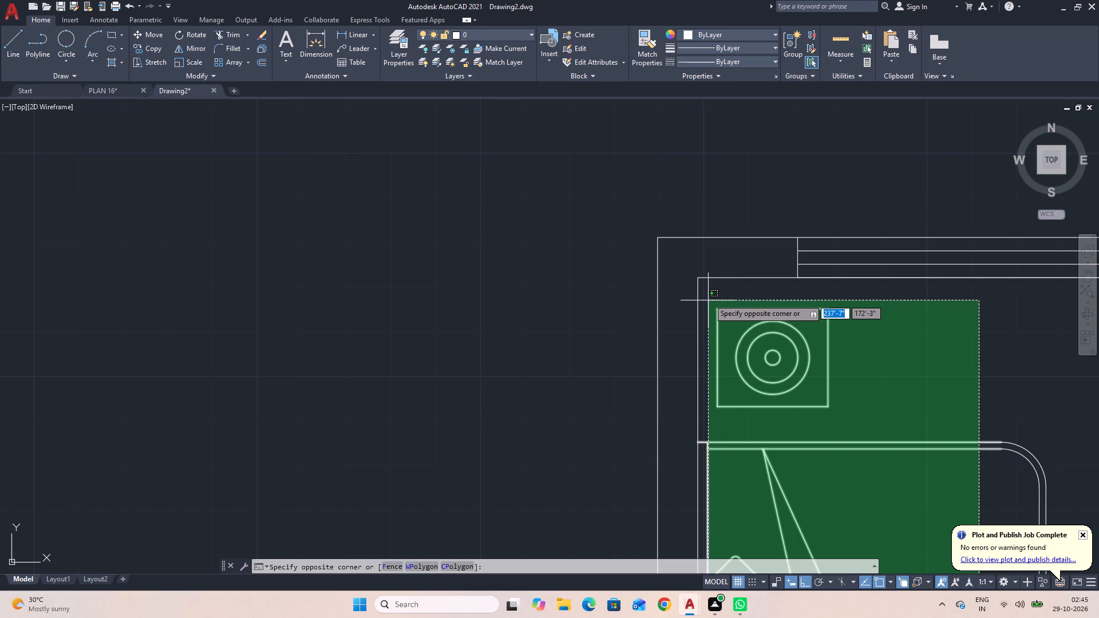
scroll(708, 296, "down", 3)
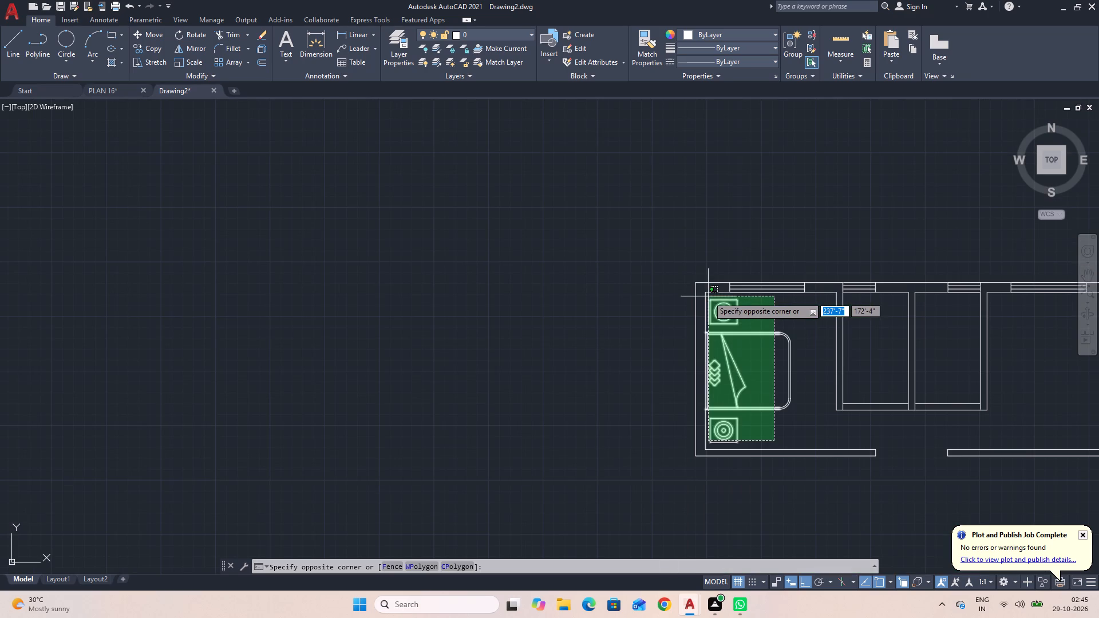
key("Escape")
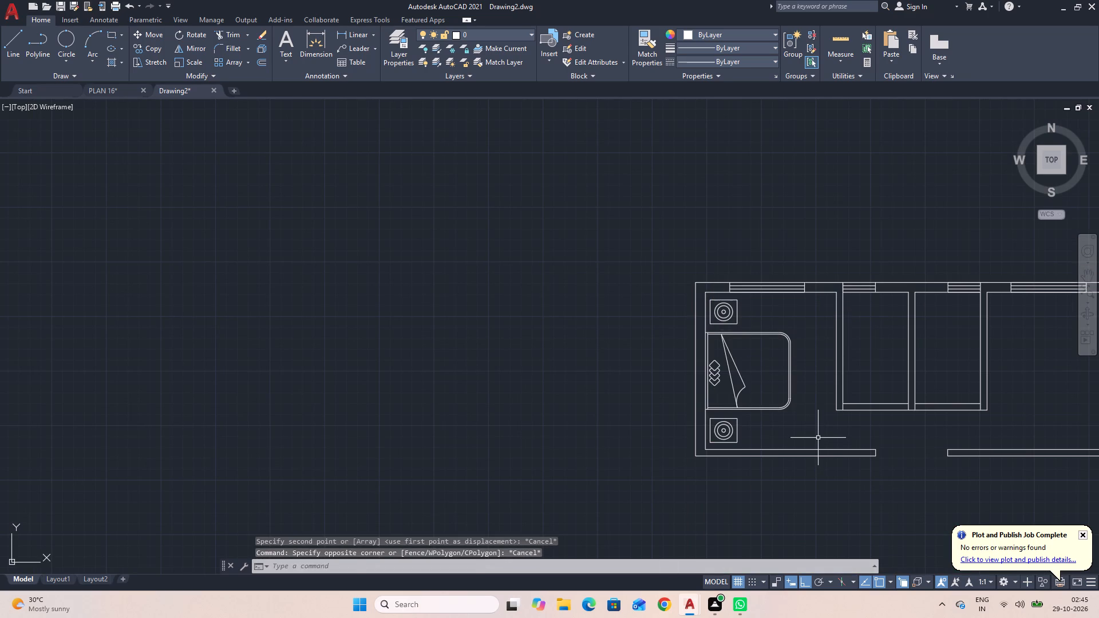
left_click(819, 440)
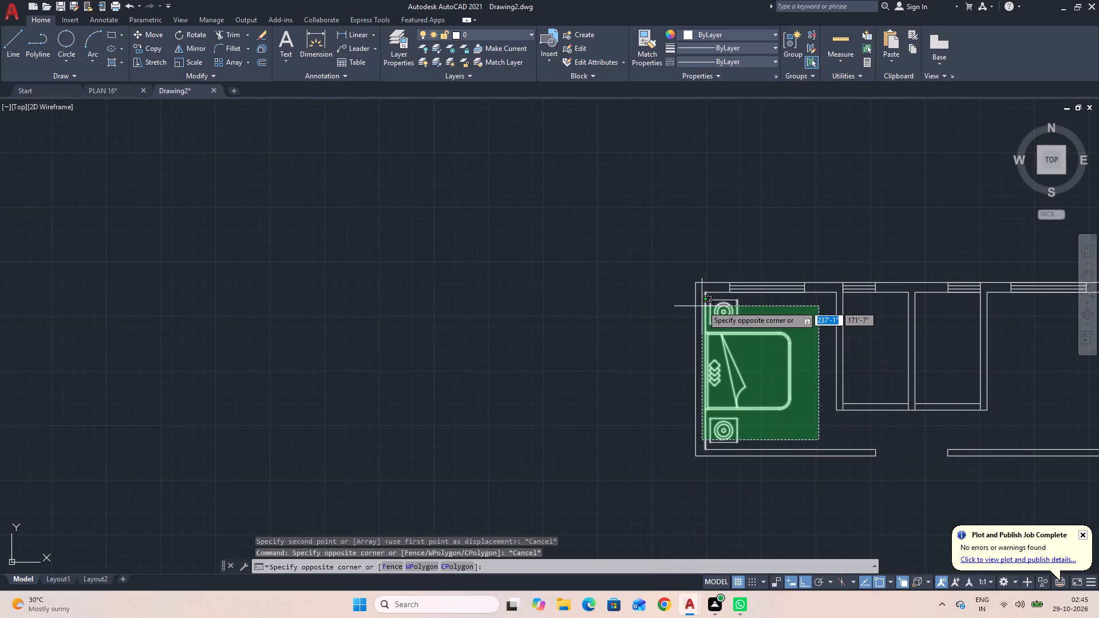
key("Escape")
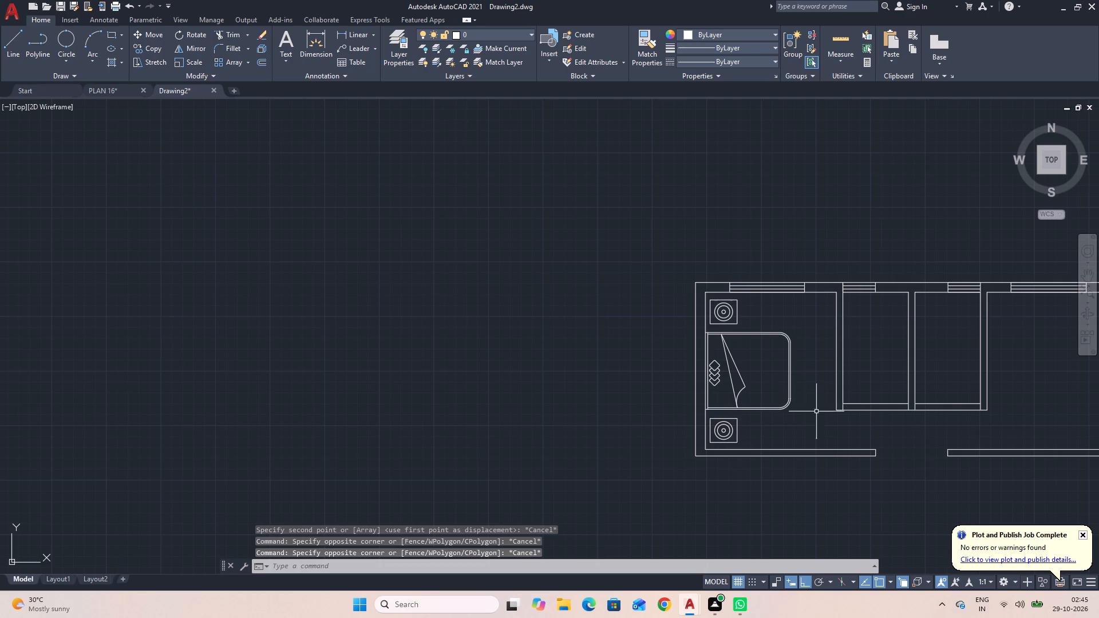
Mirror the complete bed with its folded sheet and cushions together with both bedside tables.
left_click(823, 442)
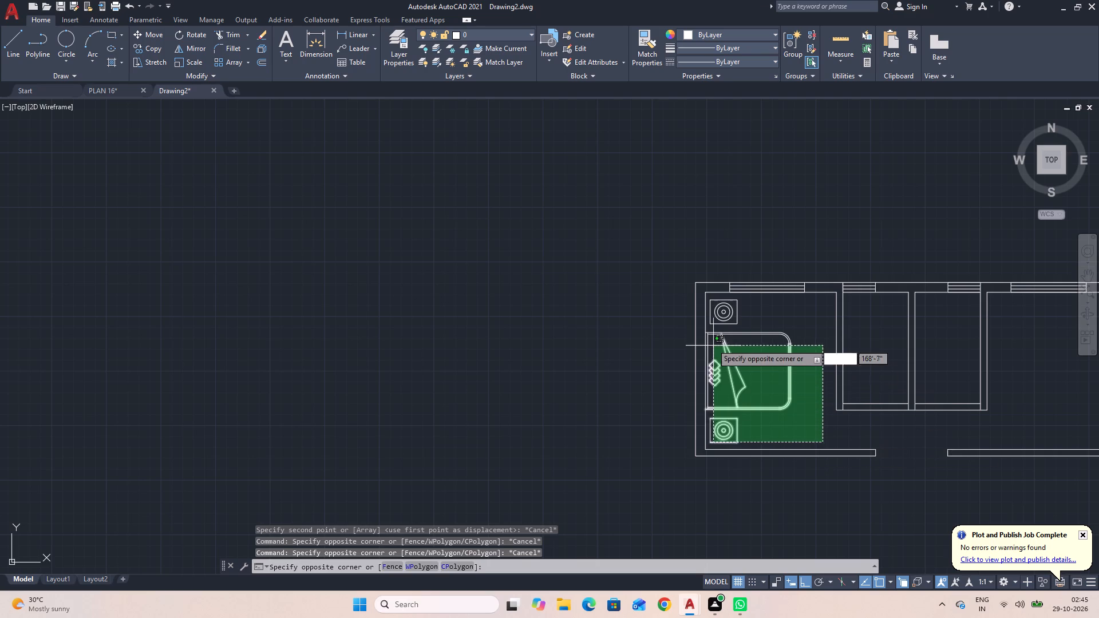
left_click(706, 298)
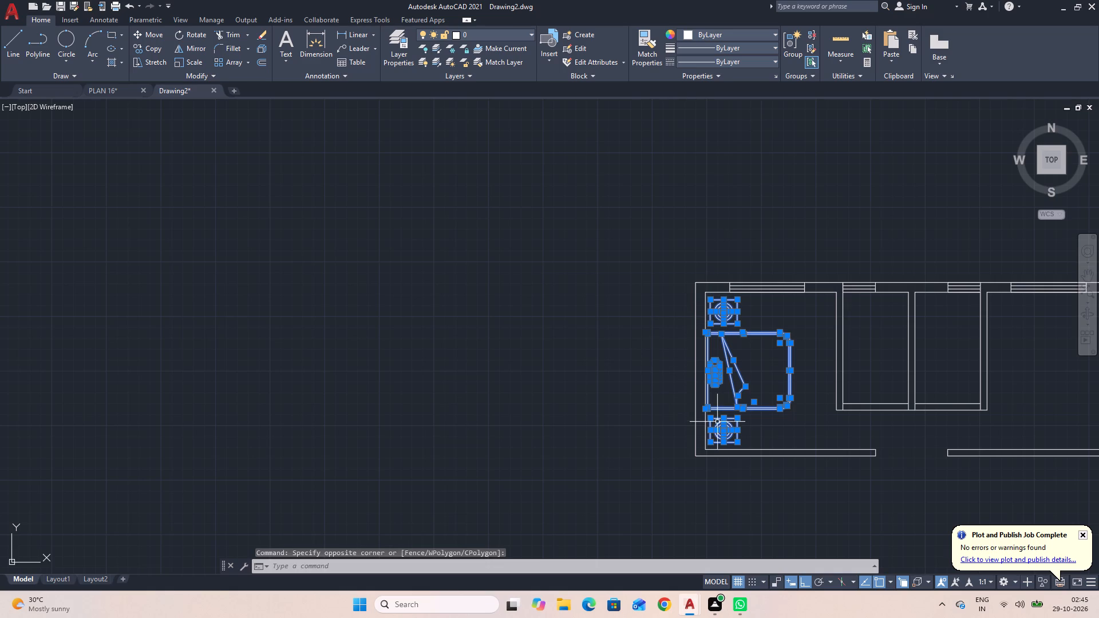
scroll(693, 438, "up", 2)
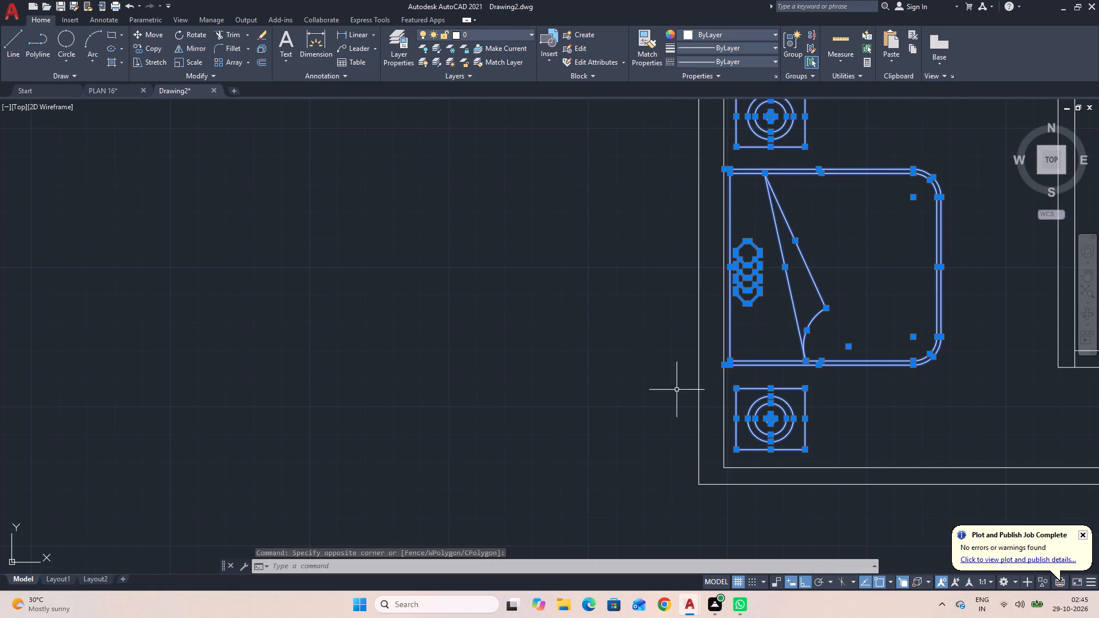
middle_click_drag(660, 359, 425, 398)
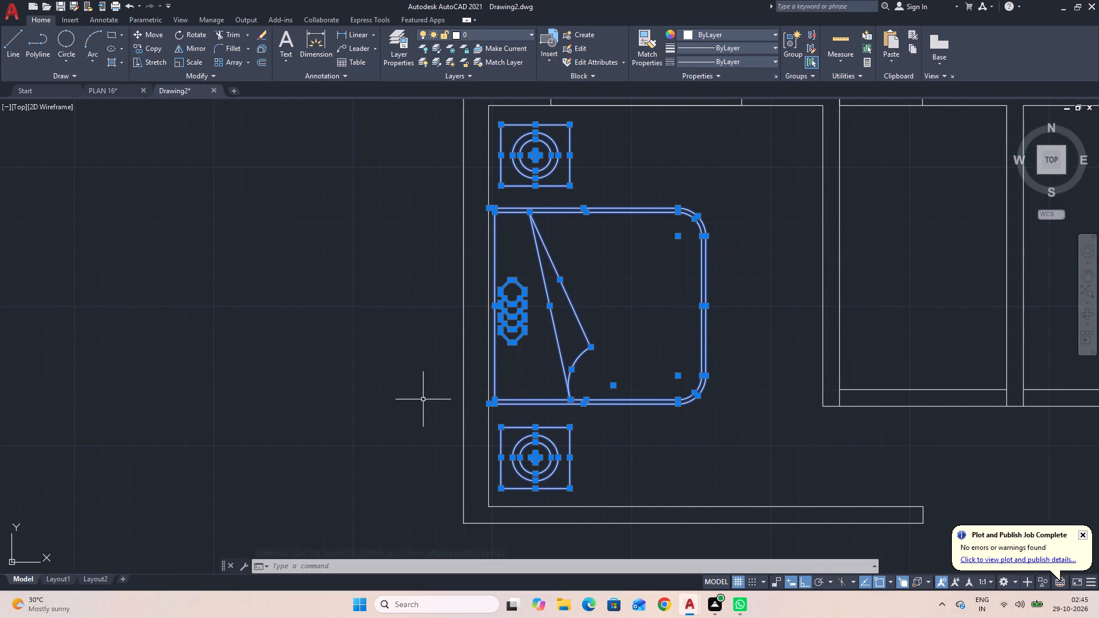
scroll(772, 419, "down", 1)
middle_click_drag(772, 427, 578, 418)
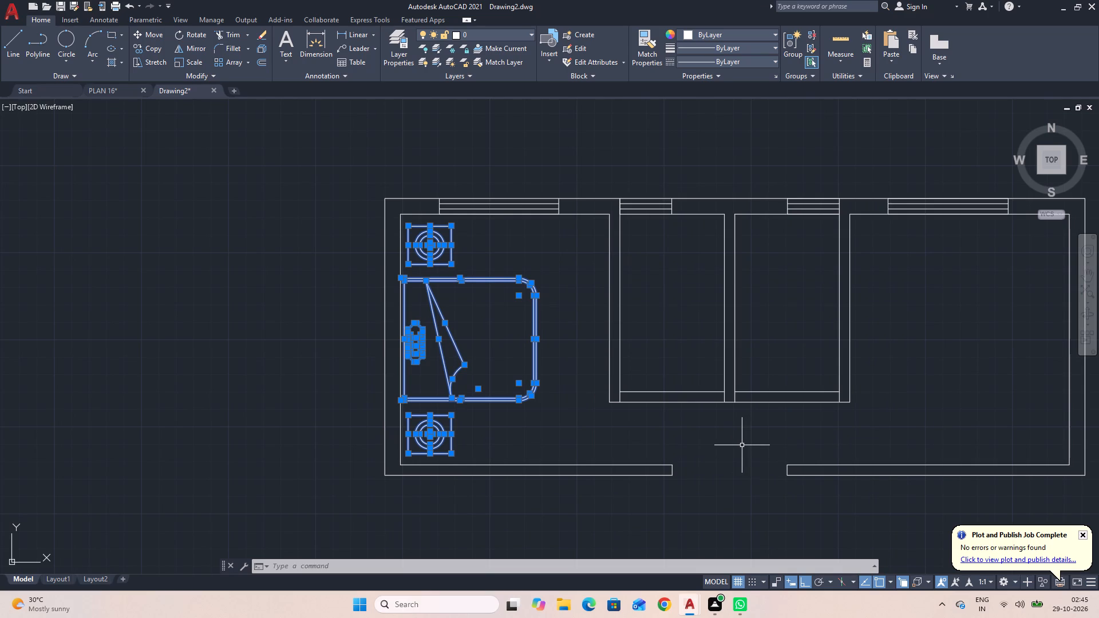
type("MI")
key("space")
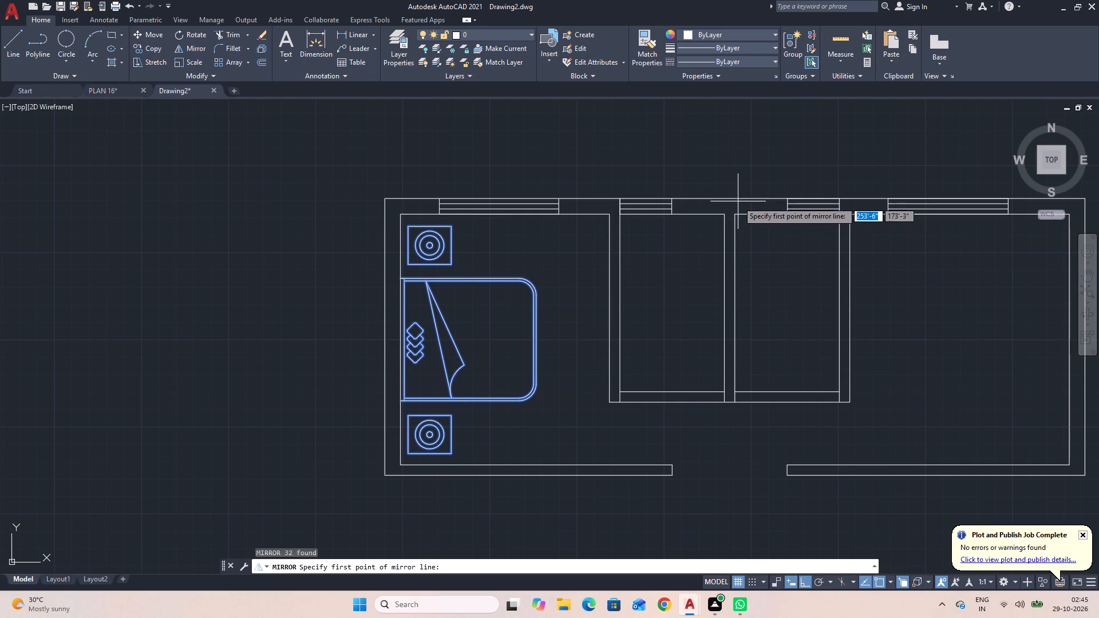
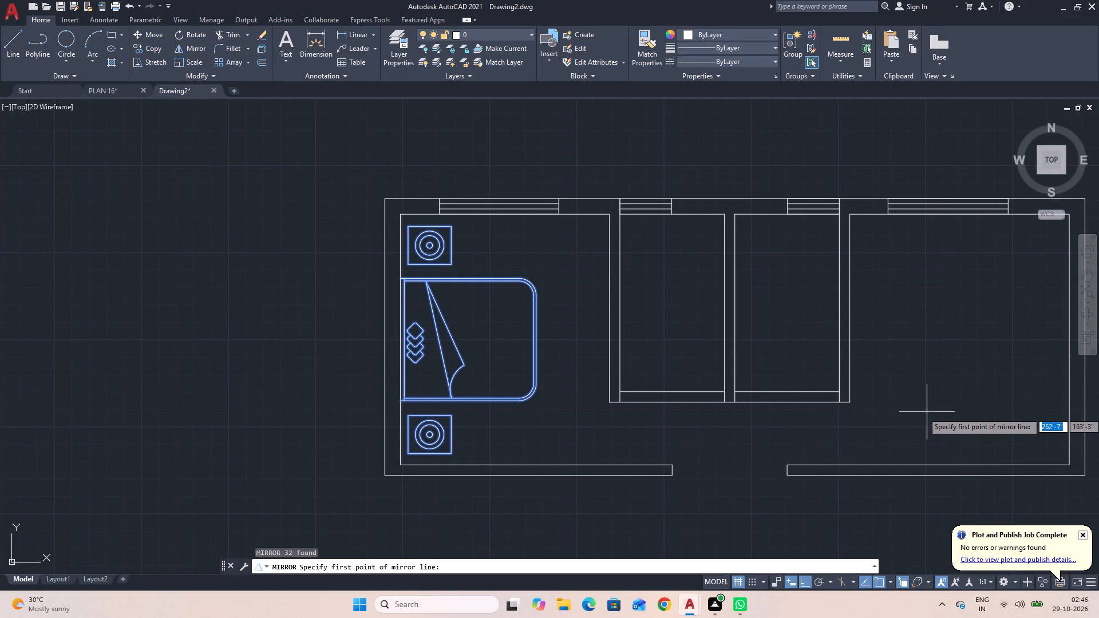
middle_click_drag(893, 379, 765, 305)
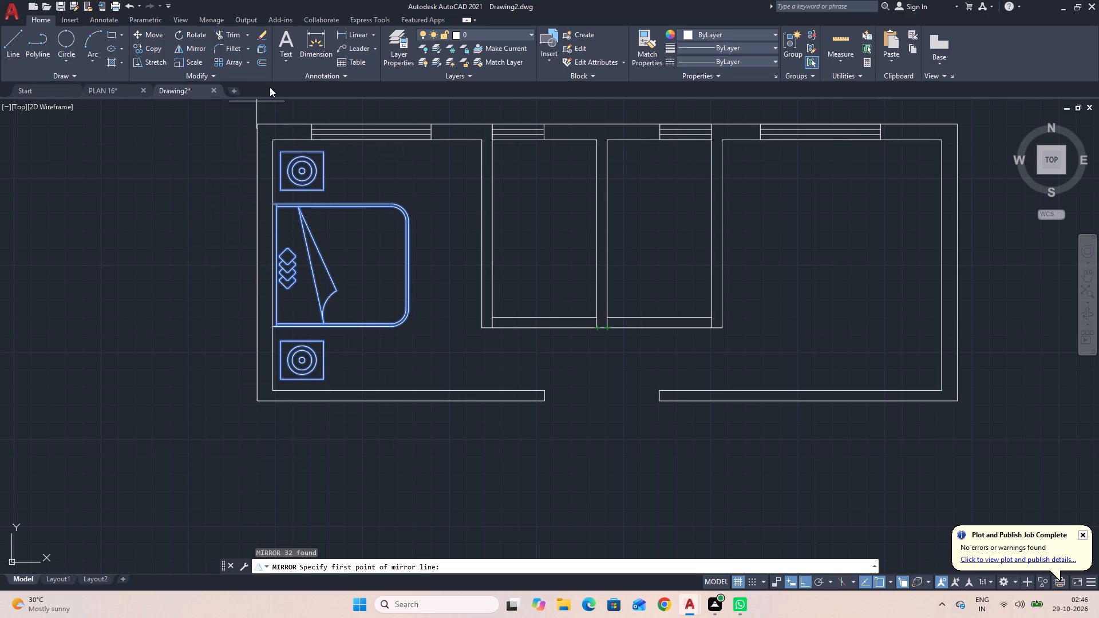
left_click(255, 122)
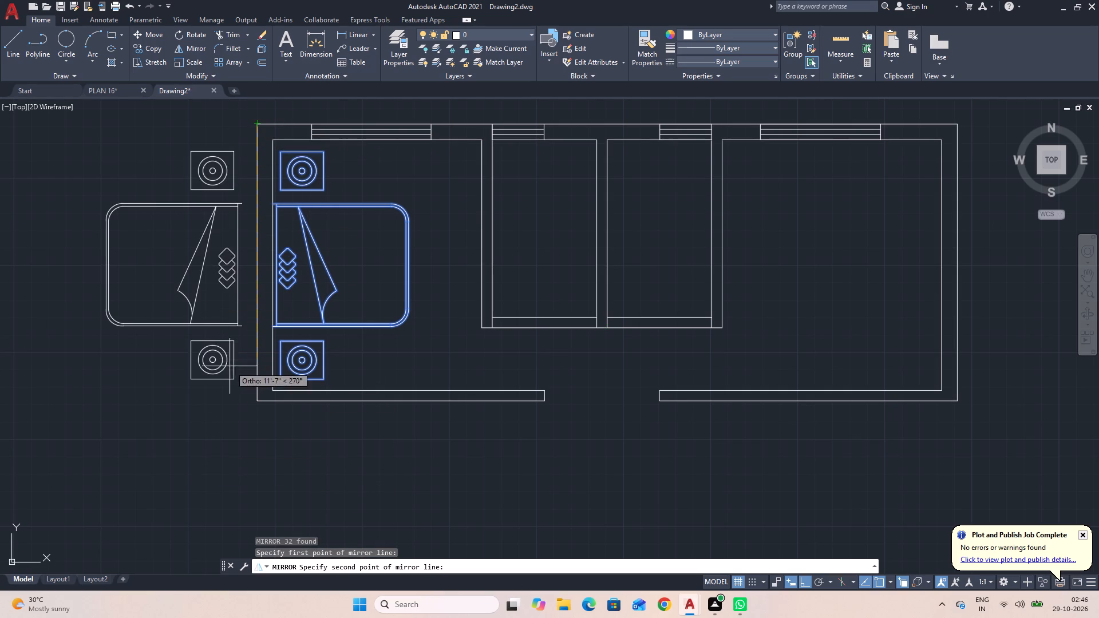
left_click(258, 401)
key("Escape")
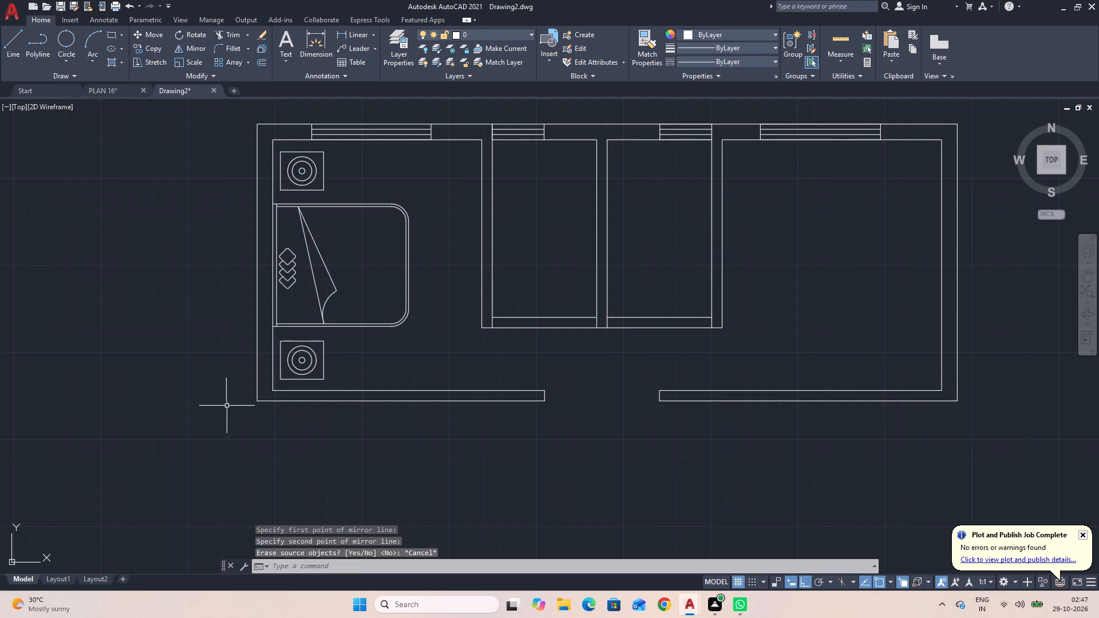
Mirror the west room's bed, folded sheet, cushions and both bedside tables across the west wall's outer face, keeping the originals.
key("space")
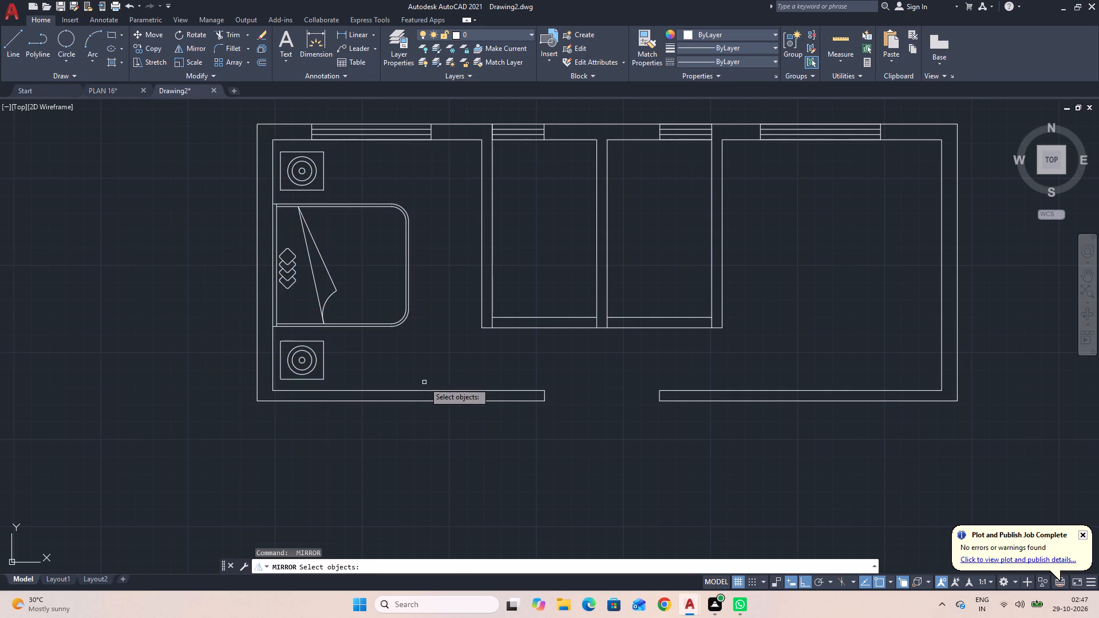
left_click(409, 383)
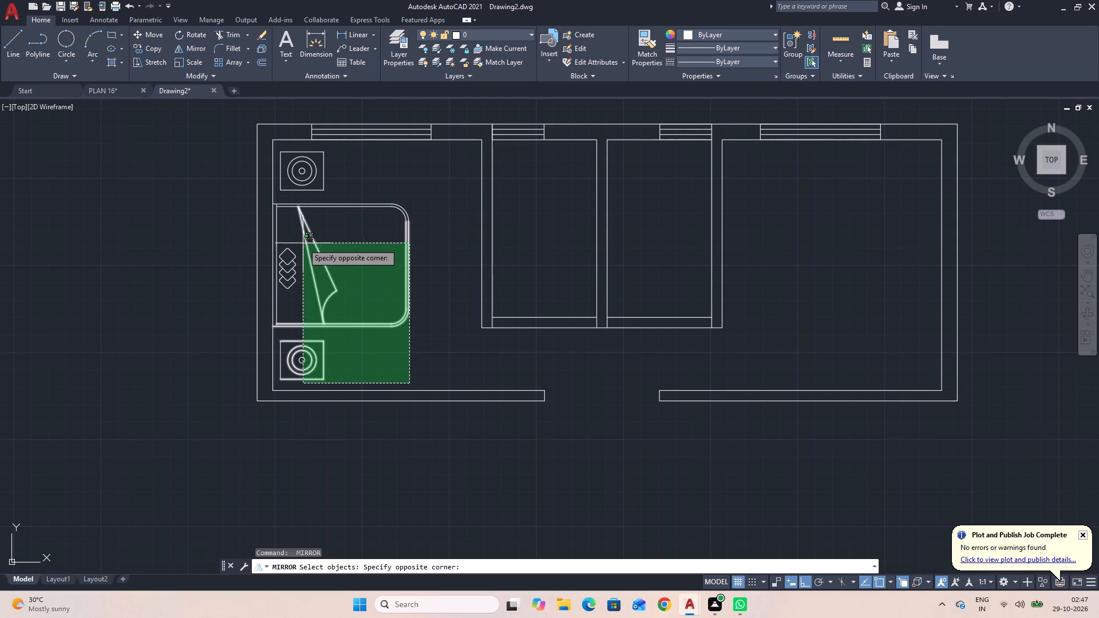
left_click(274, 150)
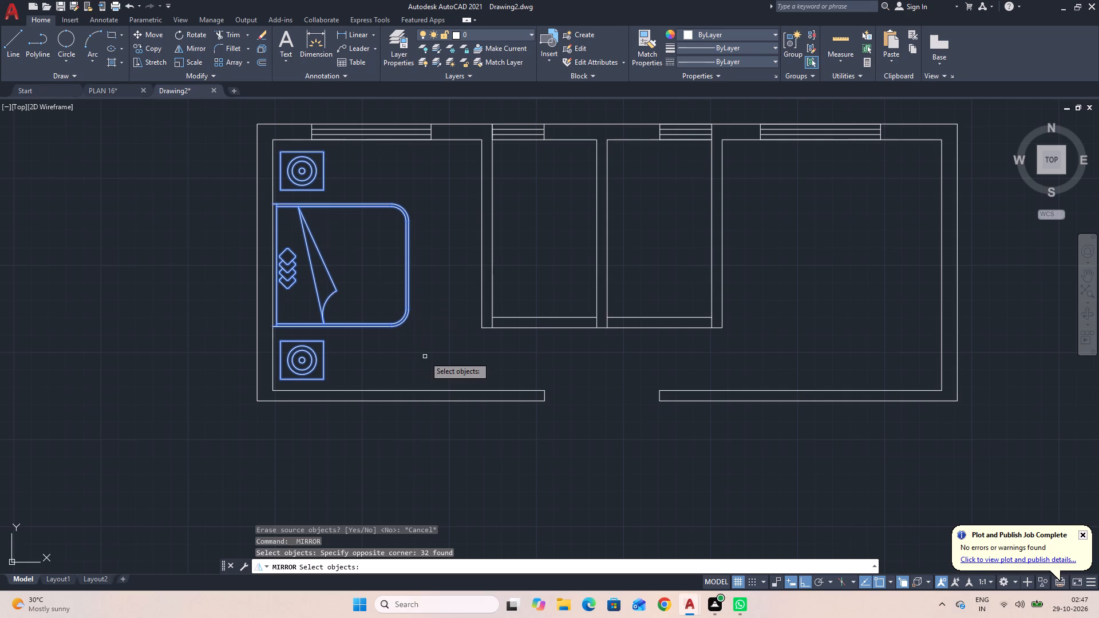
type("MI")
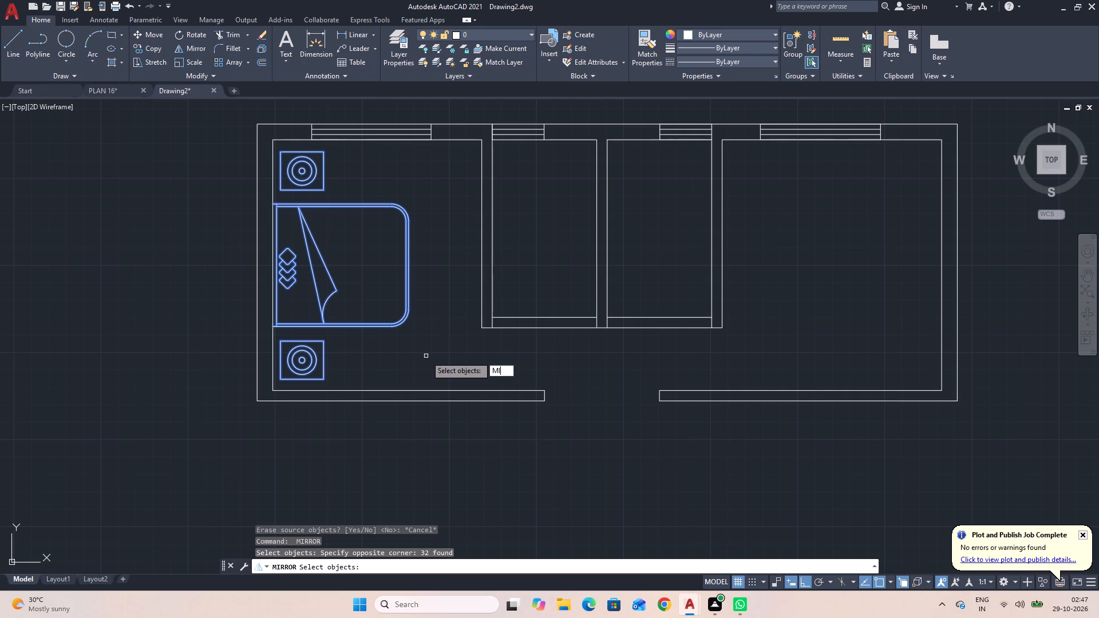
key("space")
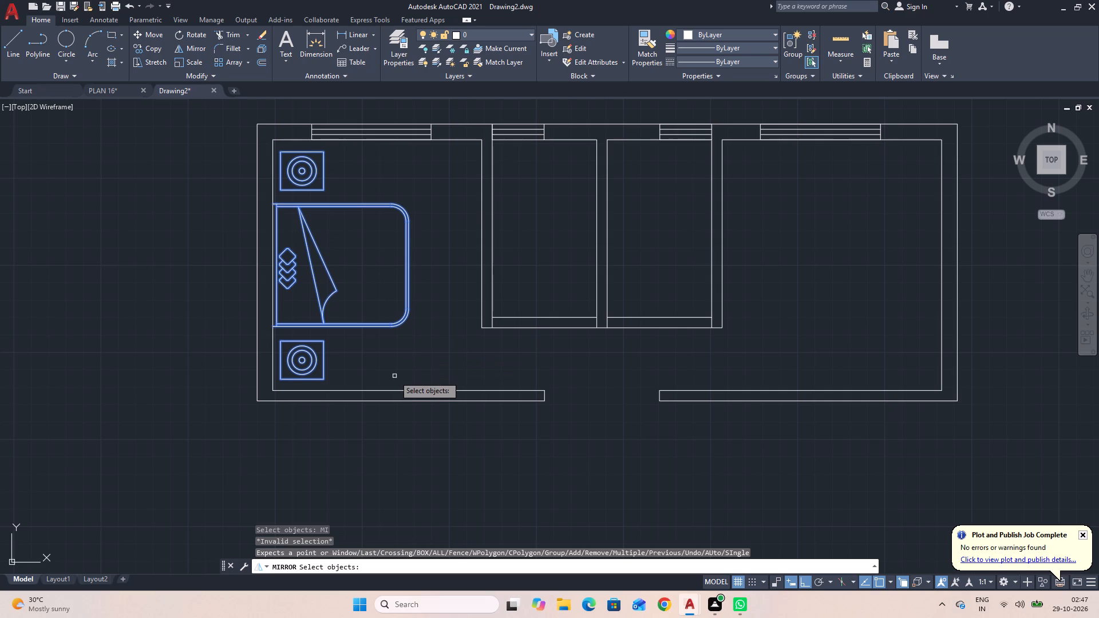
key("space")
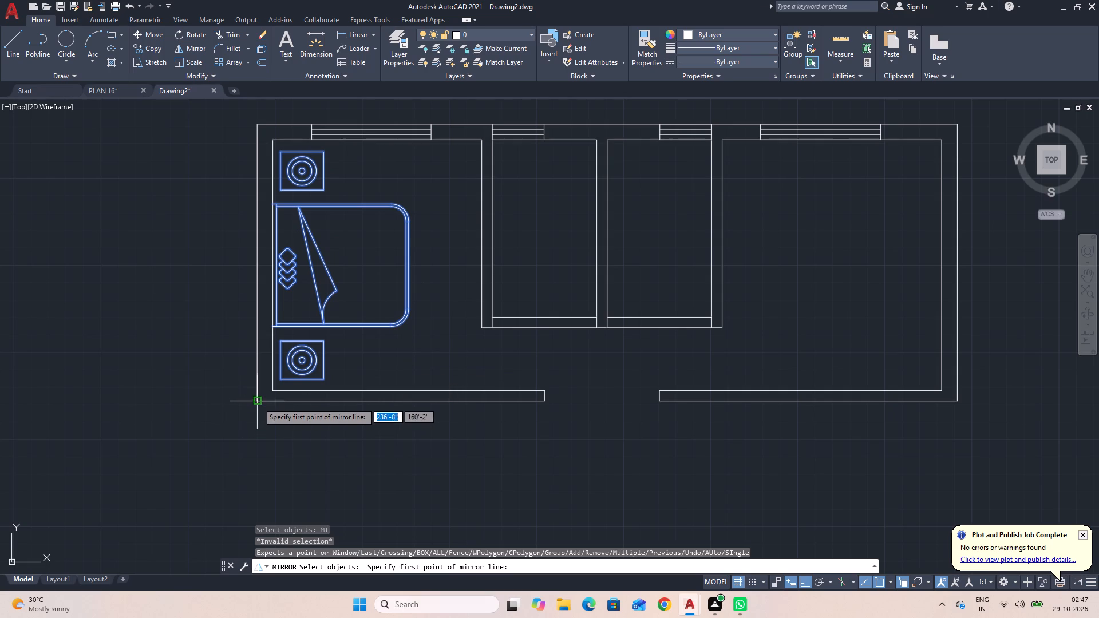
left_click(259, 401)
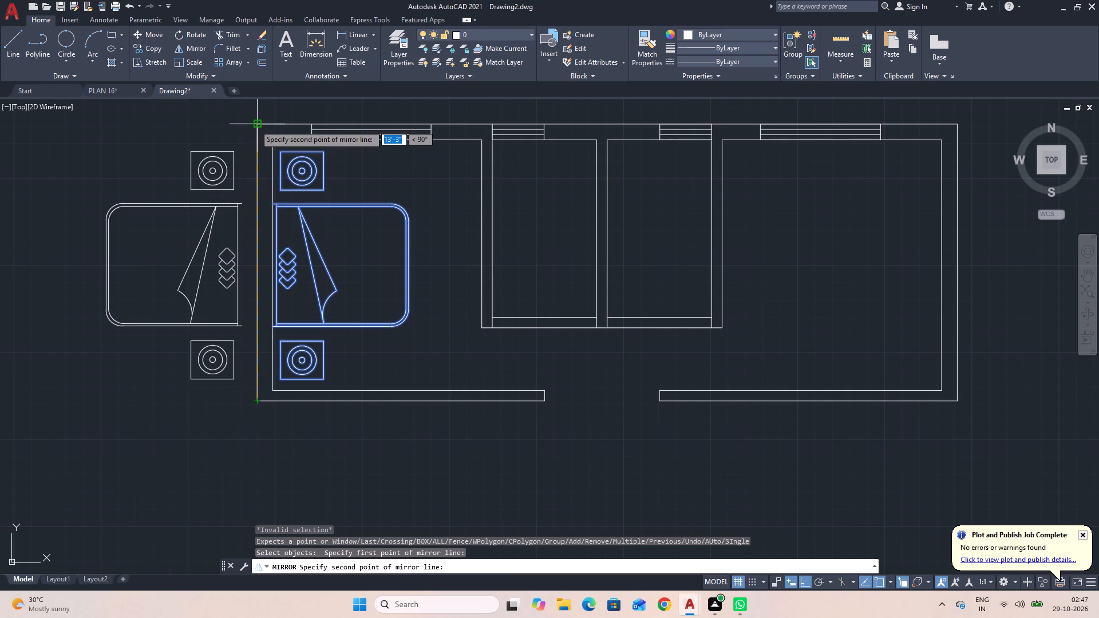
left_click(256, 125)
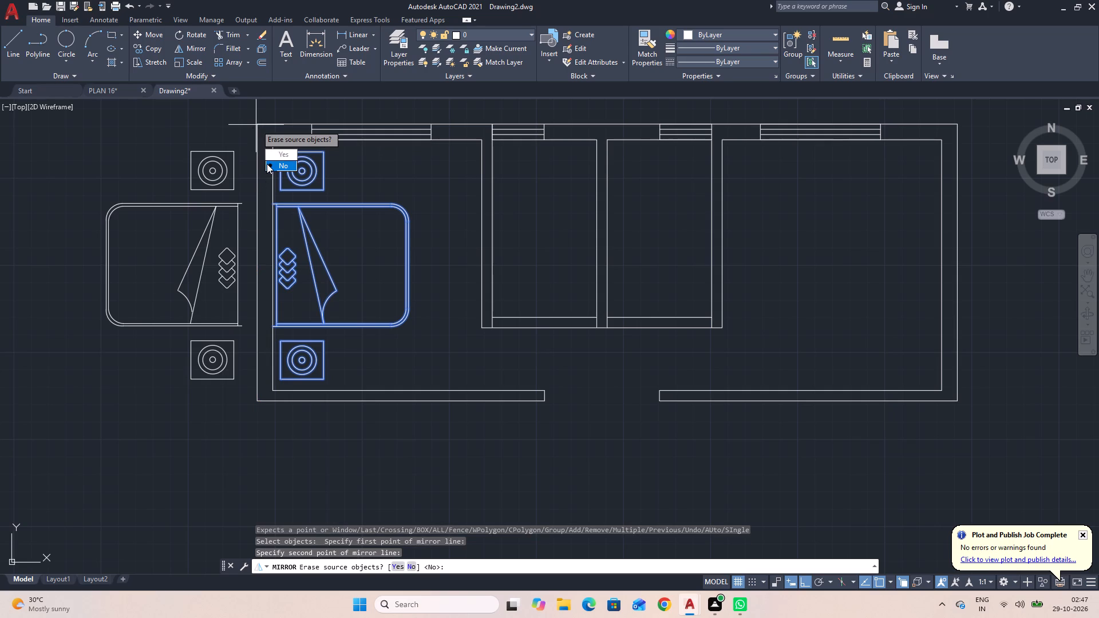
left_click_drag(267, 164, 256, 125)
Move the mirrored bed and bedside tables horizontally into the east room, with the headboard line against the east wall's inner face.
left_click(246, 405)
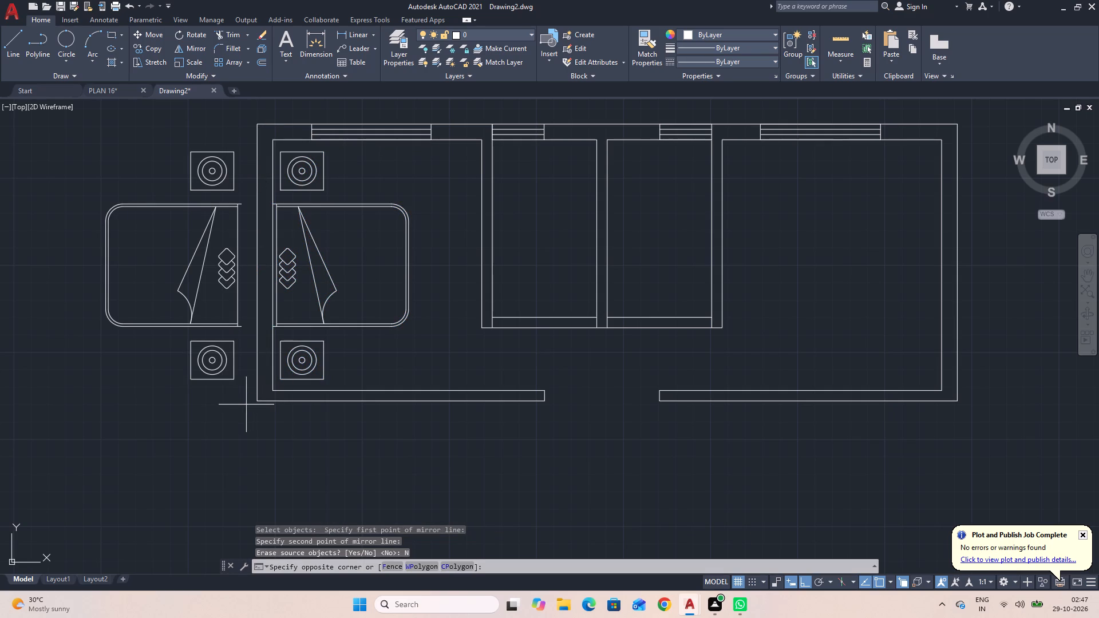
left_click(94, 139)
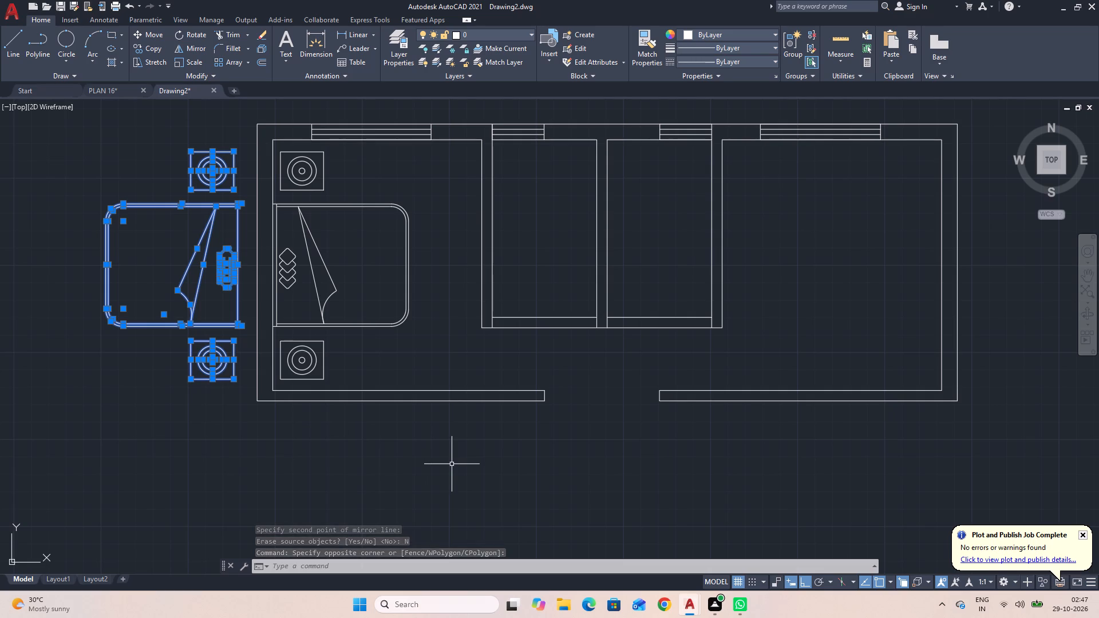
type("M")
key("space")
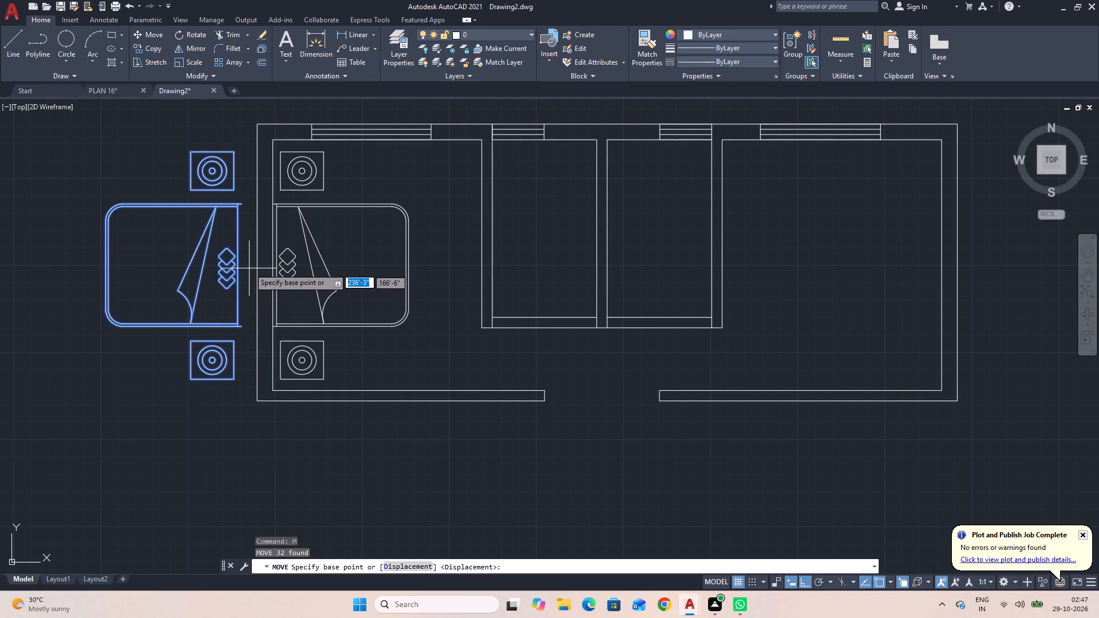
left_click(239, 264)
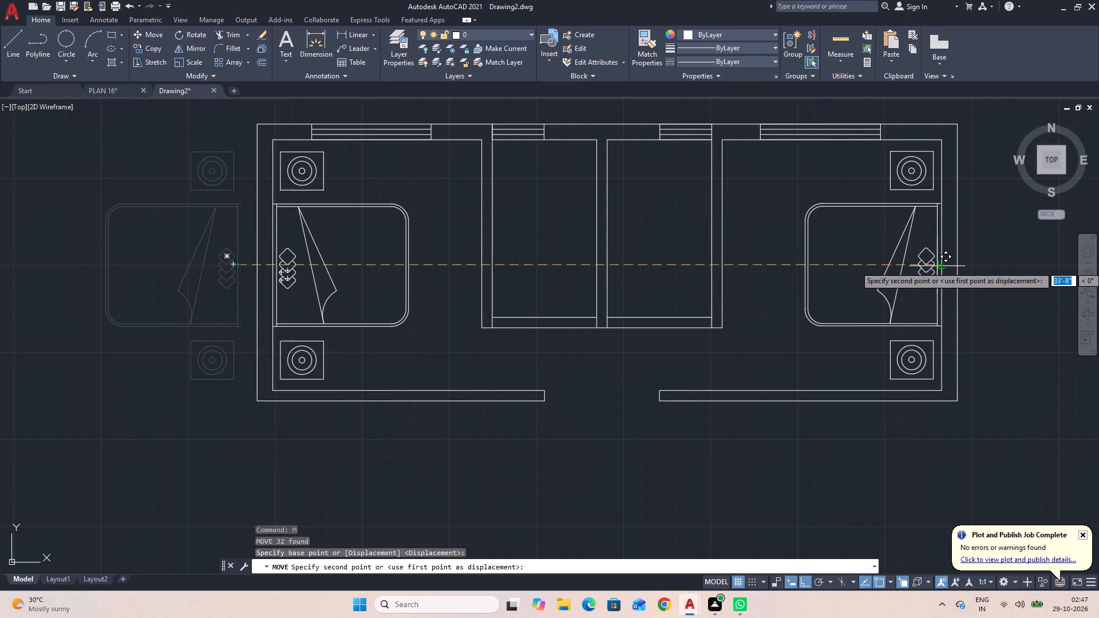
left_click(939, 264)
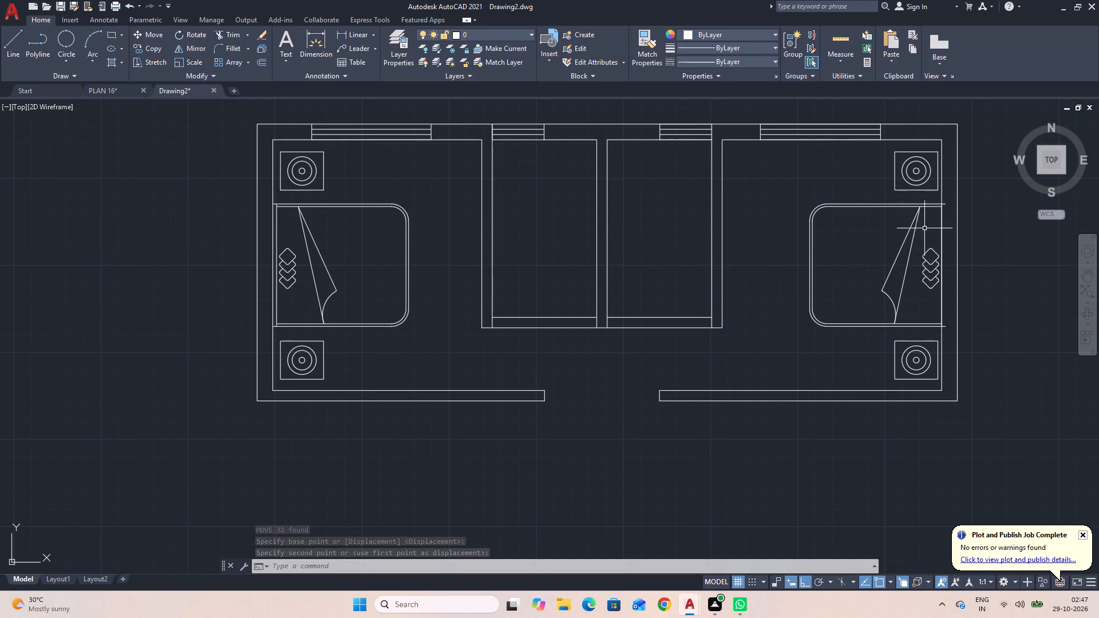
scroll(952, 214, "up", 3)
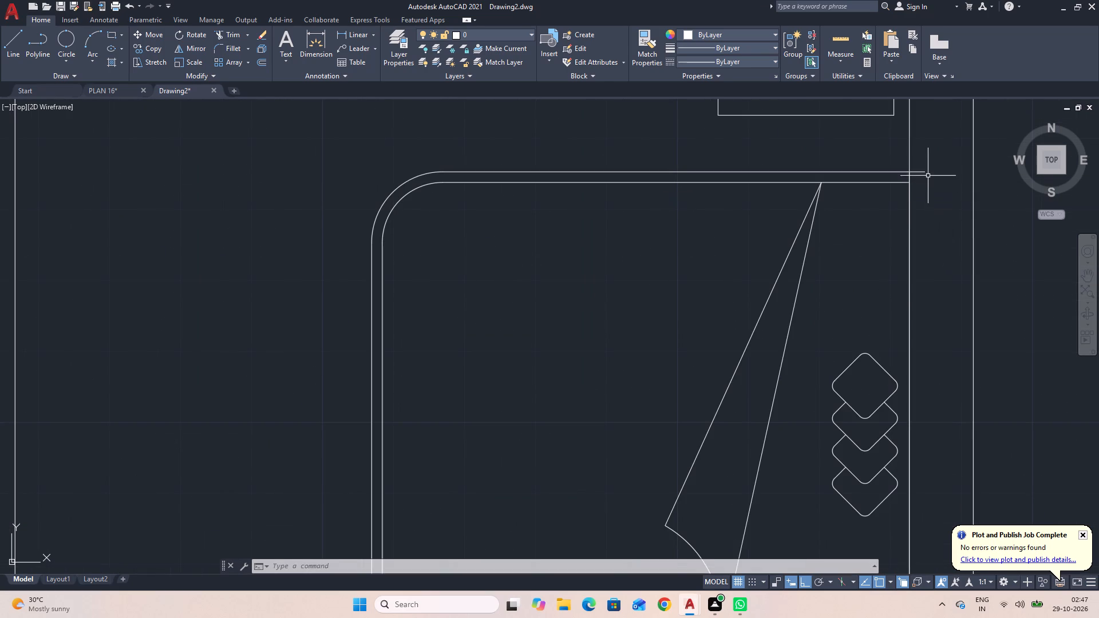
scroll(923, 172, "down", 2)
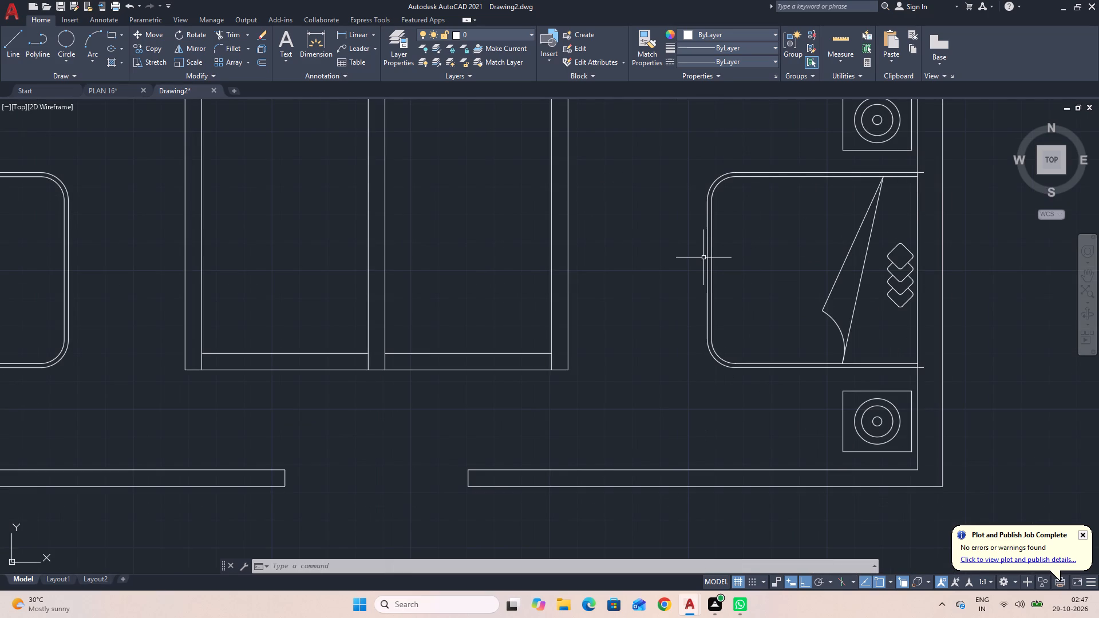
scroll(703, 257, "down", 1)
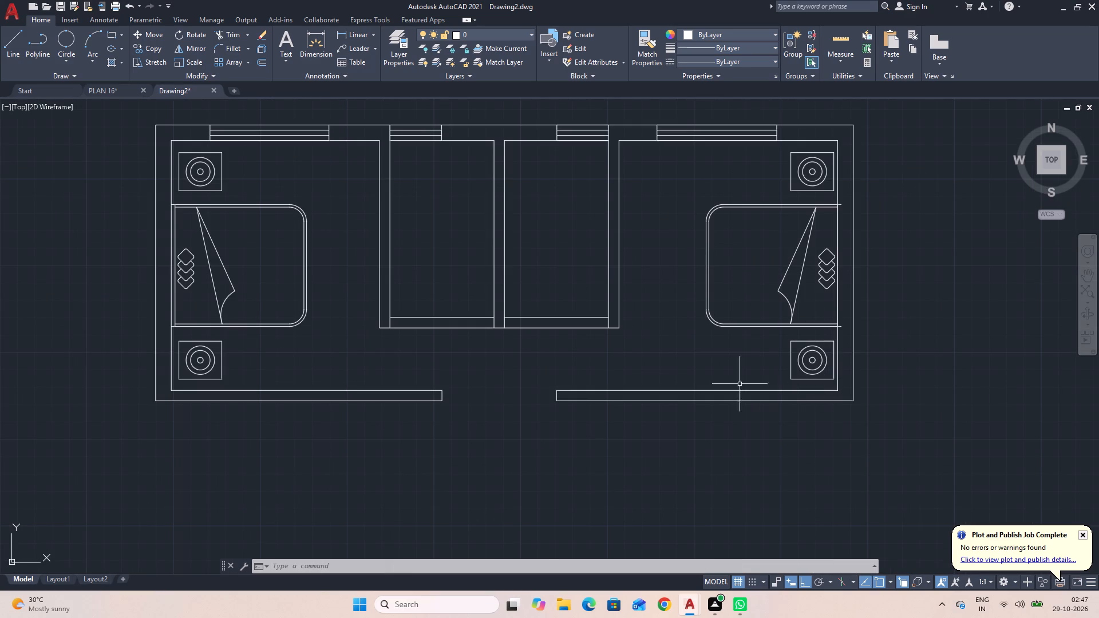
key("space")
key("Escape")
Move the east bed's double frame outline and straight sheet fold lines so the outer frame's end meets the wall's inner face.
scroll(843, 274, "up", 2)
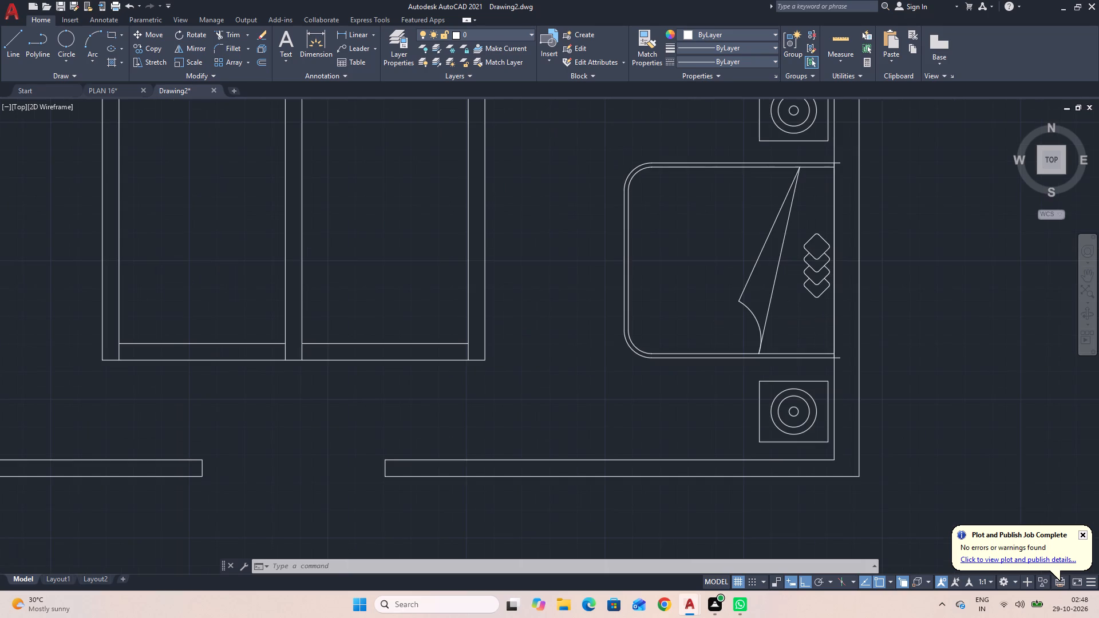
scroll(844, 272, "down", 1)
middle_click_drag(844, 268, 842, 271)
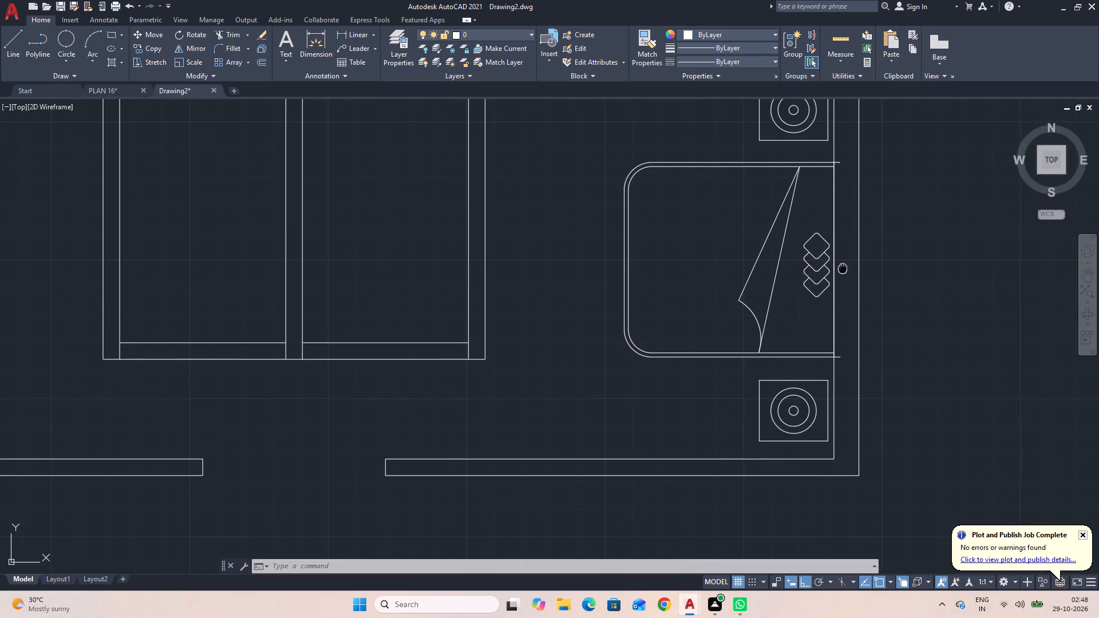
middle_click_drag(842, 271, 834, 293)
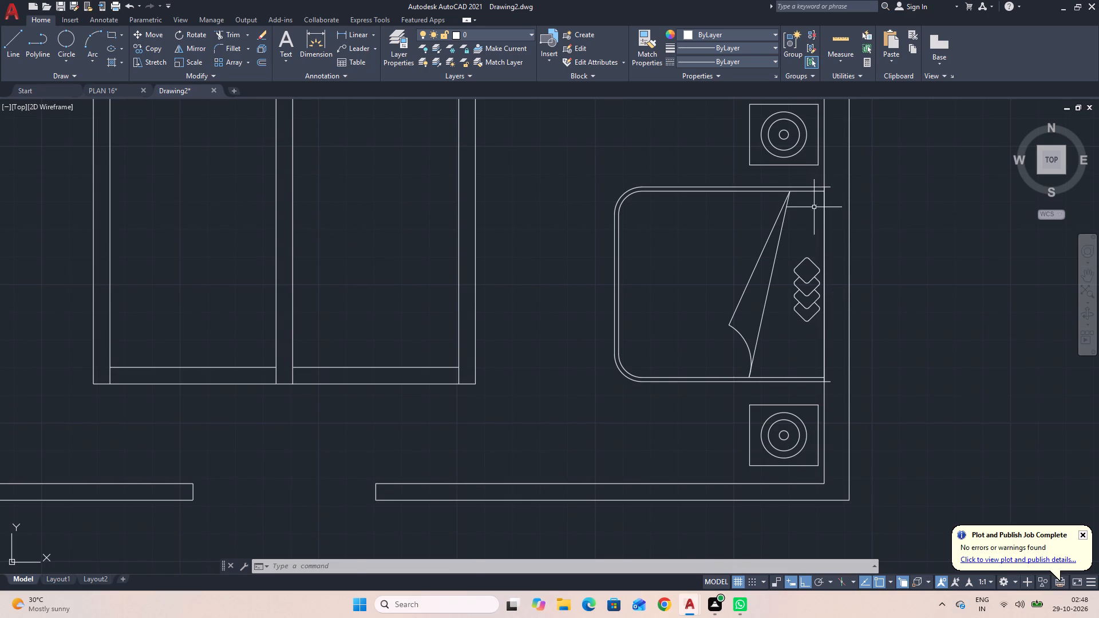
left_click(814, 209)
left_click(756, 177)
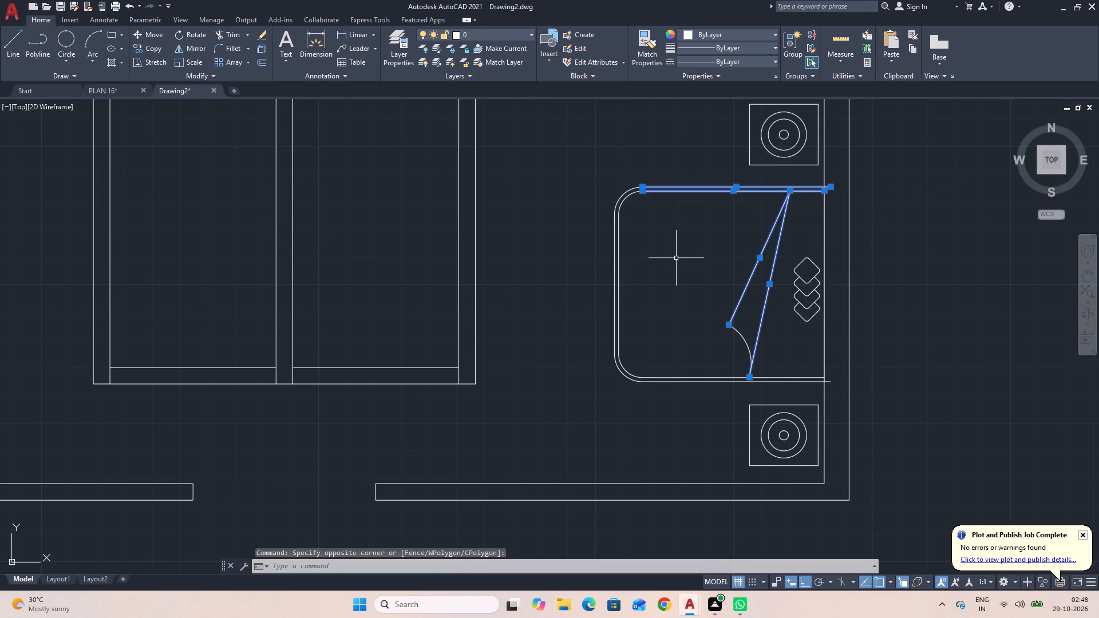
left_click_drag(676, 260, 669, 251)
left_click(606, 174)
left_click(678, 414)
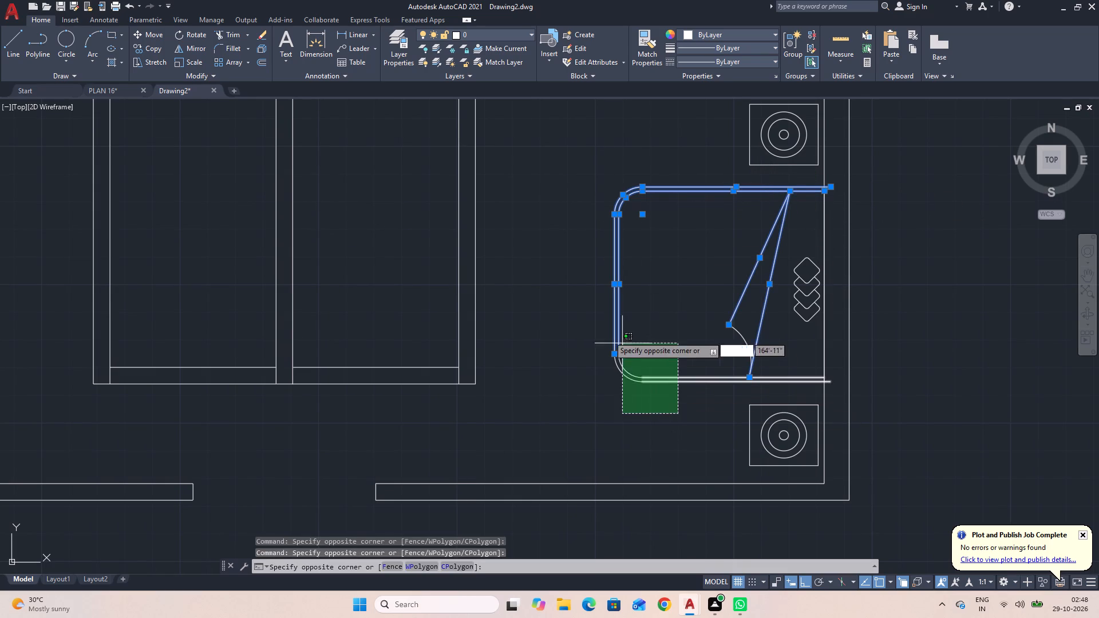
left_click(595, 330)
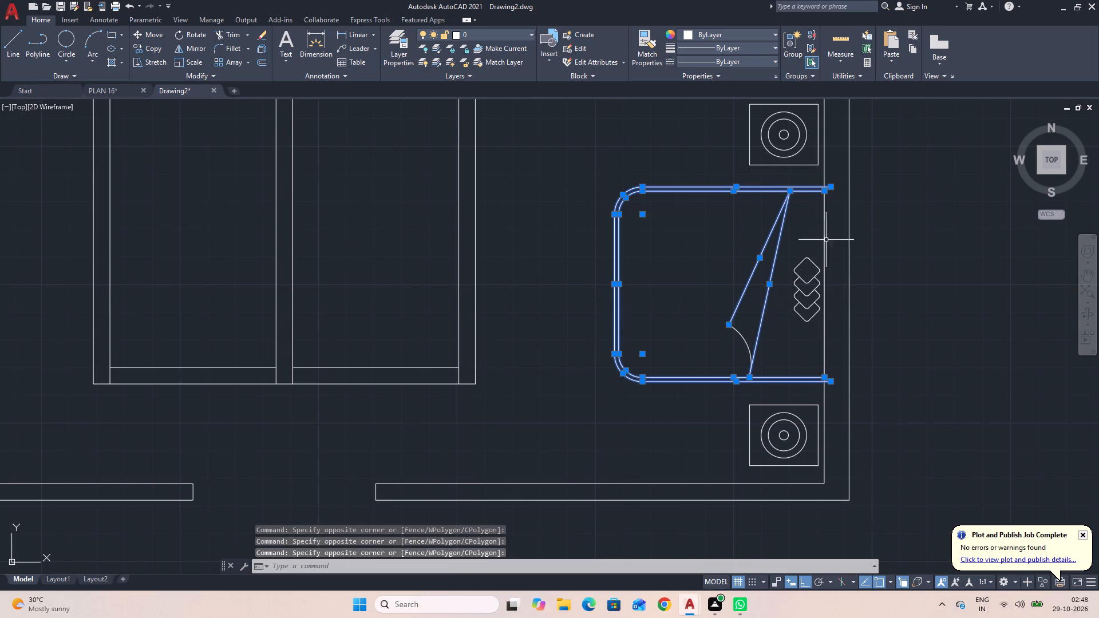
key("m")
key("space")
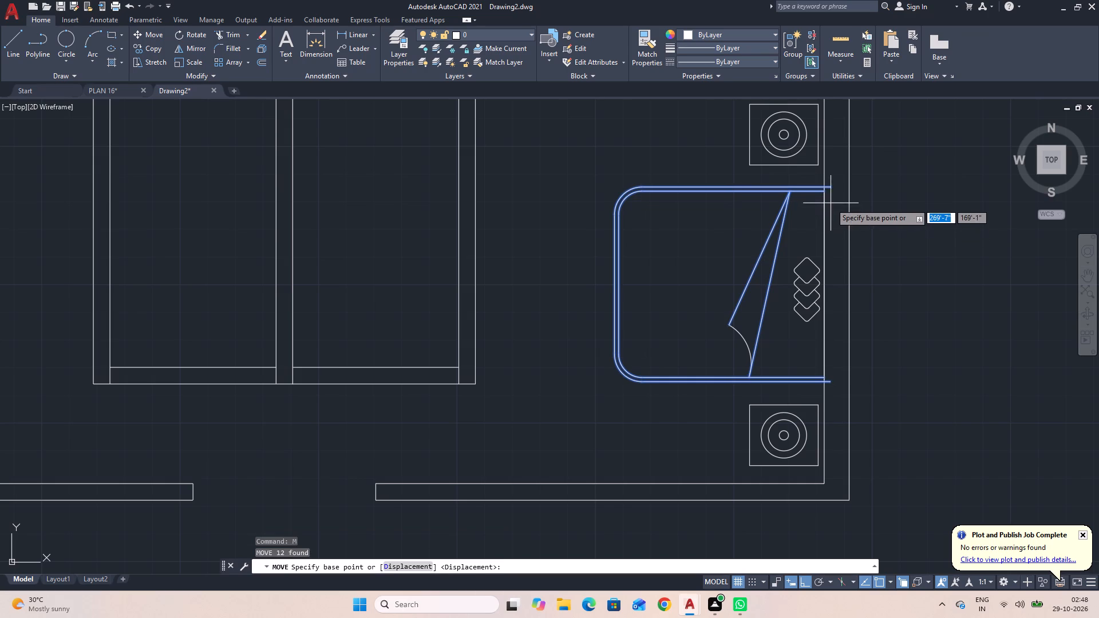
scroll(831, 202, "up", 2)
left_click(828, 160)
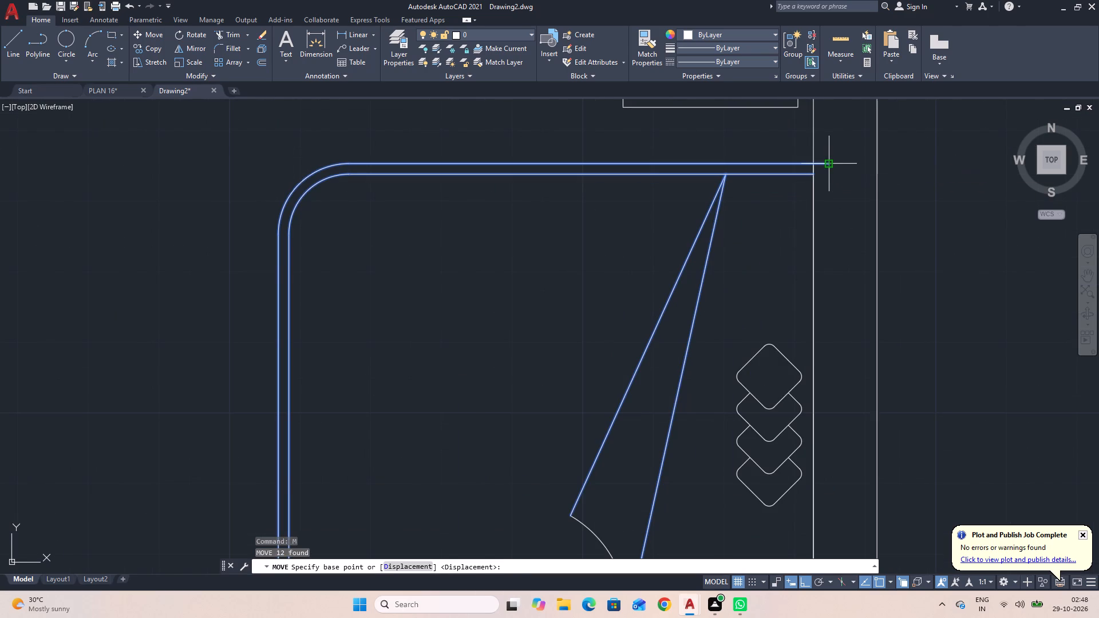
left_click(813, 161)
Examine how the east bed's frame and folded sheet fit against the wall, compared with the west bed.
scroll(820, 165, "down", 1)
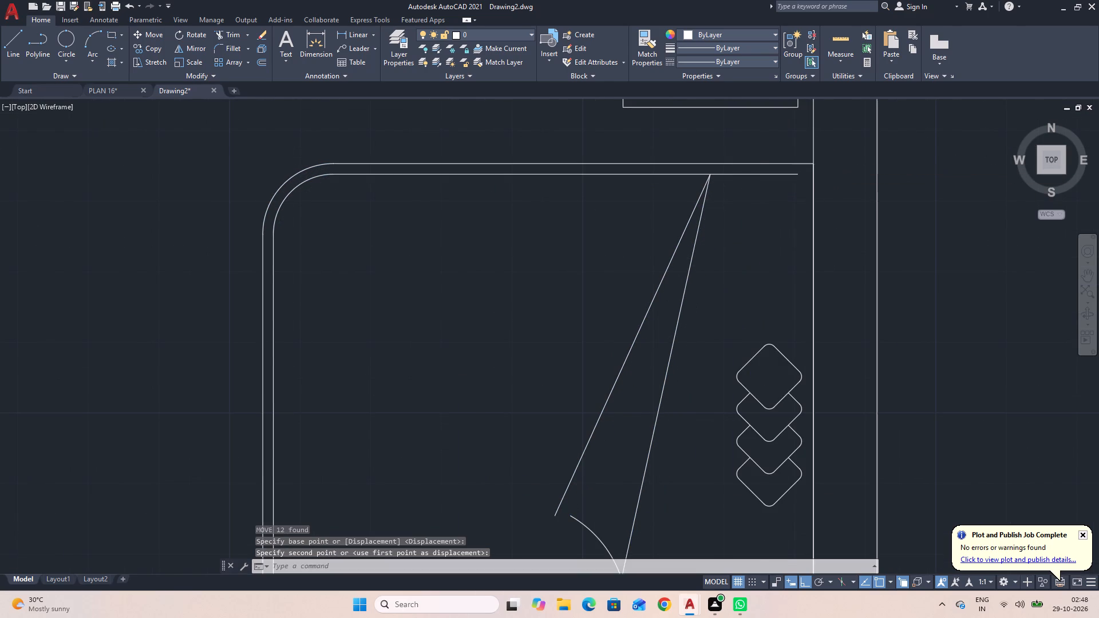
scroll(820, 165, "down", 2)
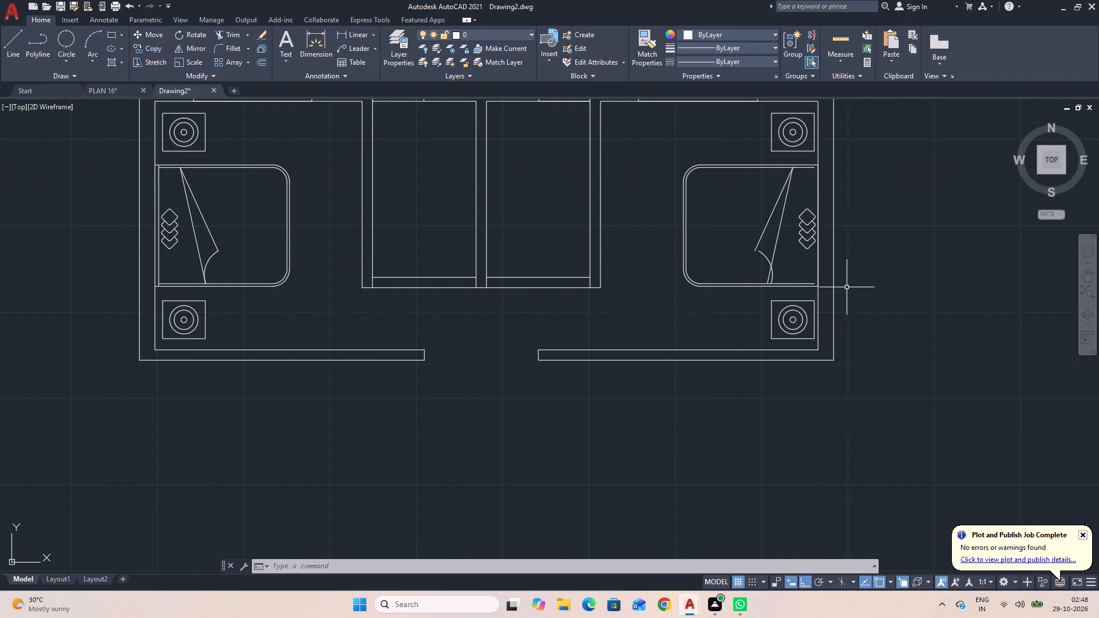
scroll(828, 287, "up", 2)
scroll(819, 284, "down", 1)
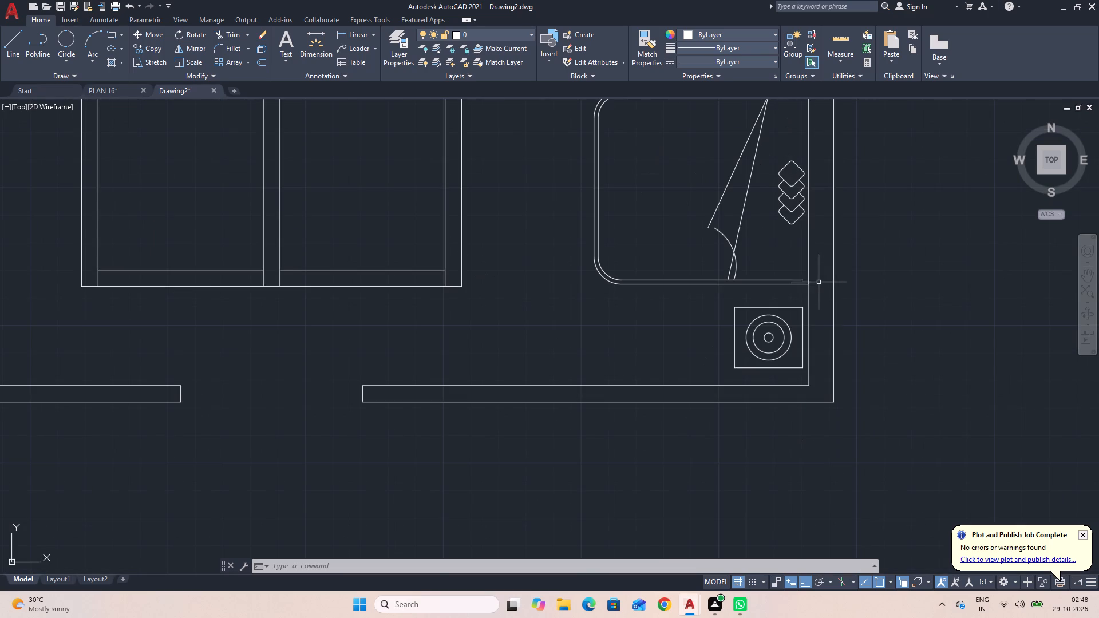
scroll(800, 260, "down", 1)
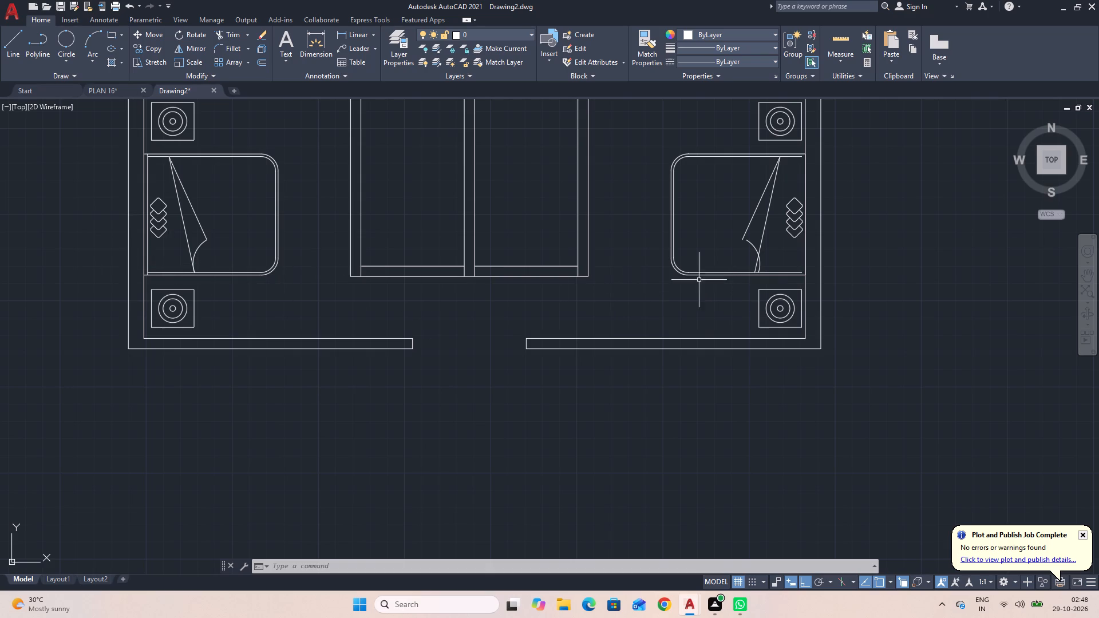
scroll(784, 245, "up", 2)
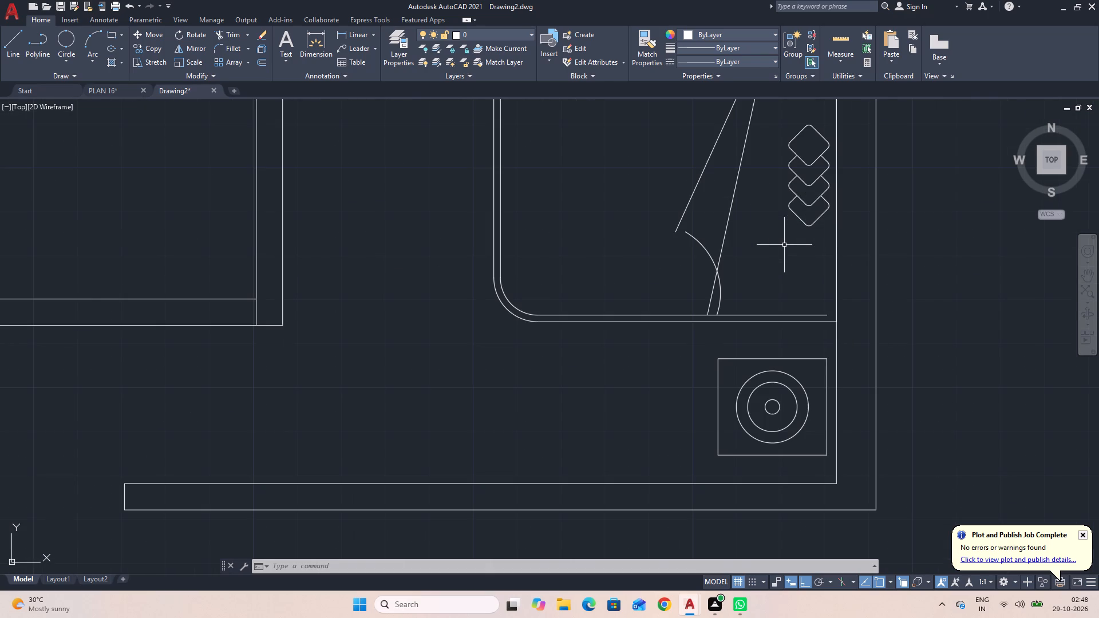
scroll(782, 246, "down", 3)
scroll(664, 269, "up", 1)
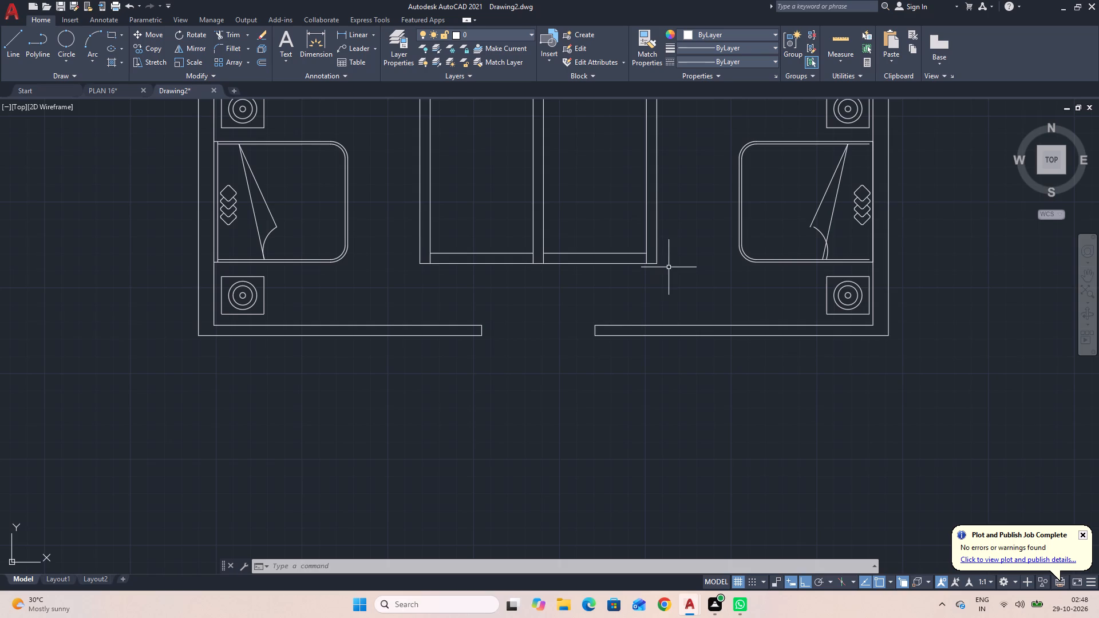
middle_click_drag(675, 269, 682, 340)
key("Escape")
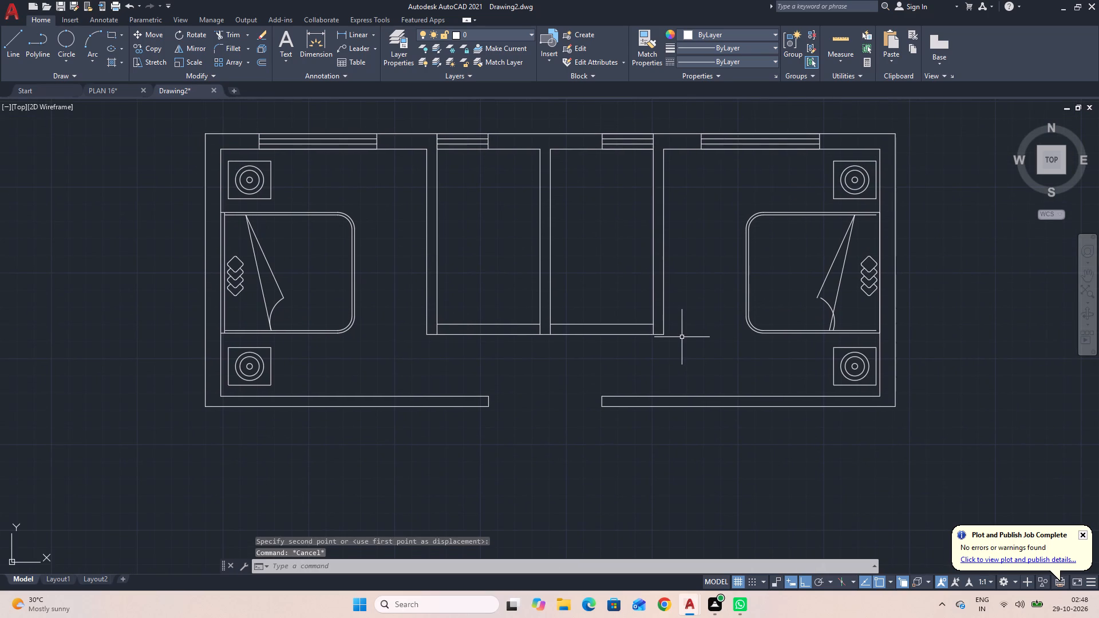
Undo the last move of the east bed's double frame outline and sheet fold lines.
key("ctrl+z")
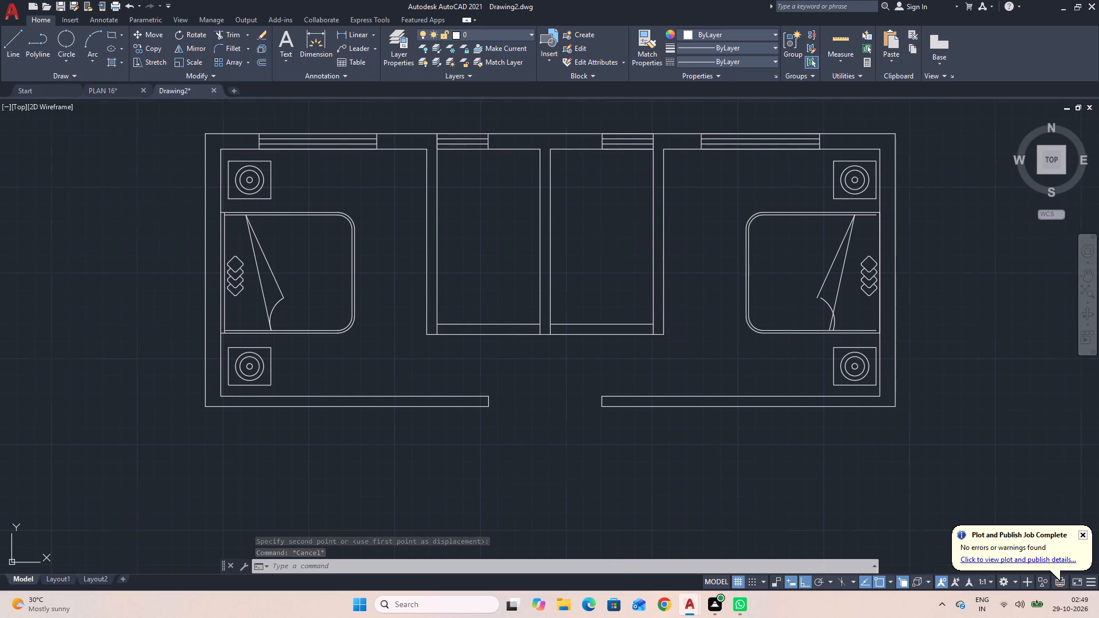
key("ctrl+z")
key("ctrl+z")
key("ctrl+z")
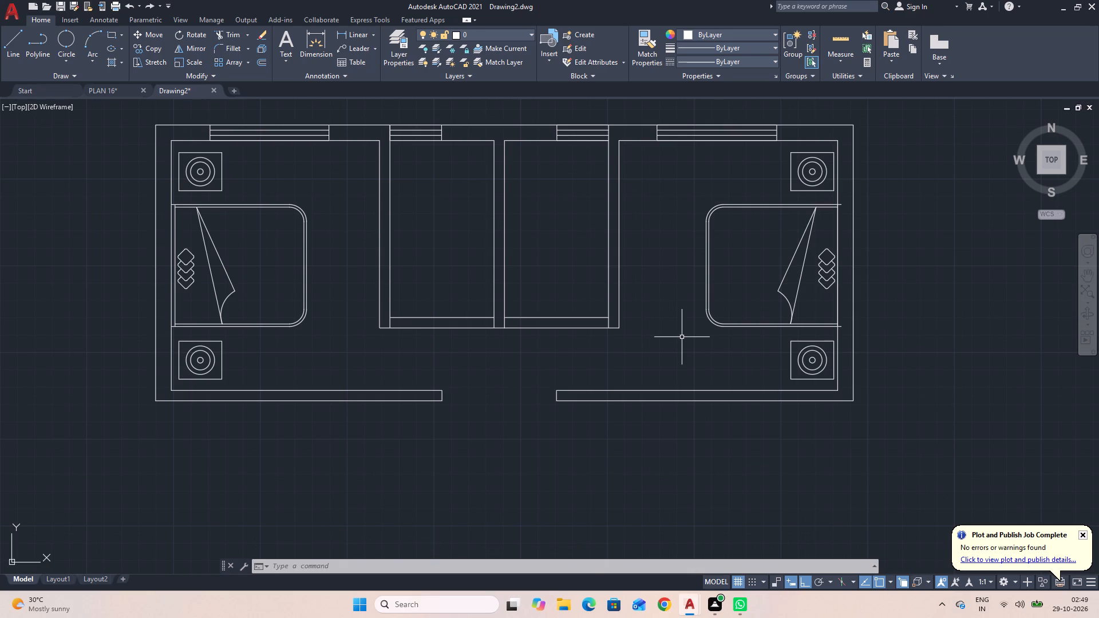
key("Escape")
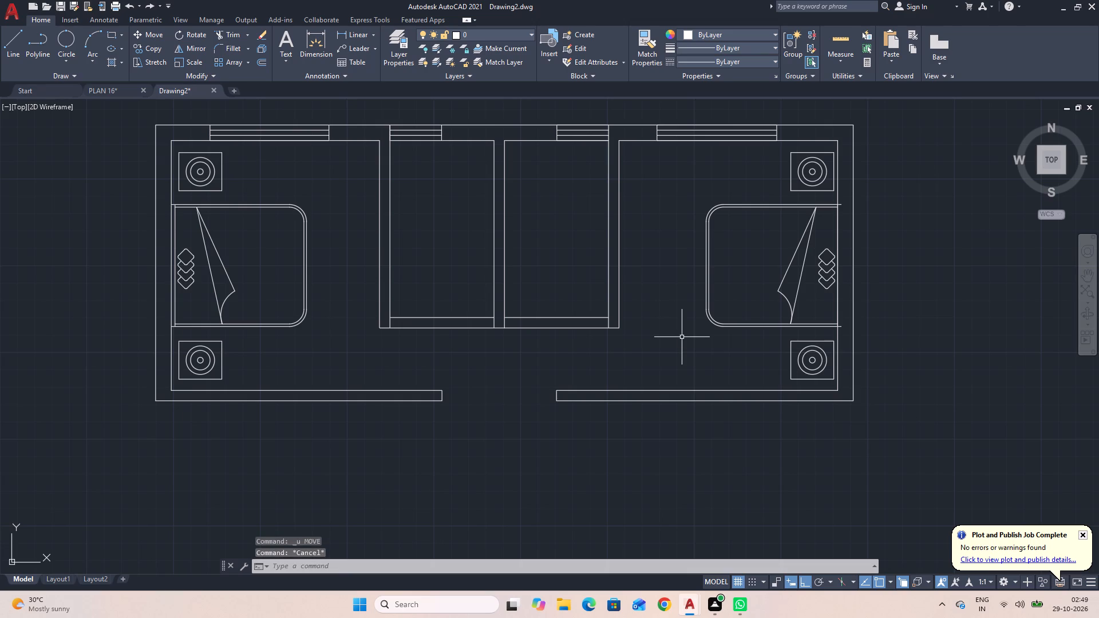
Trim both ends of the east bed's outer frame where they project past the east wall's inner face.
type("TR")
key("space")
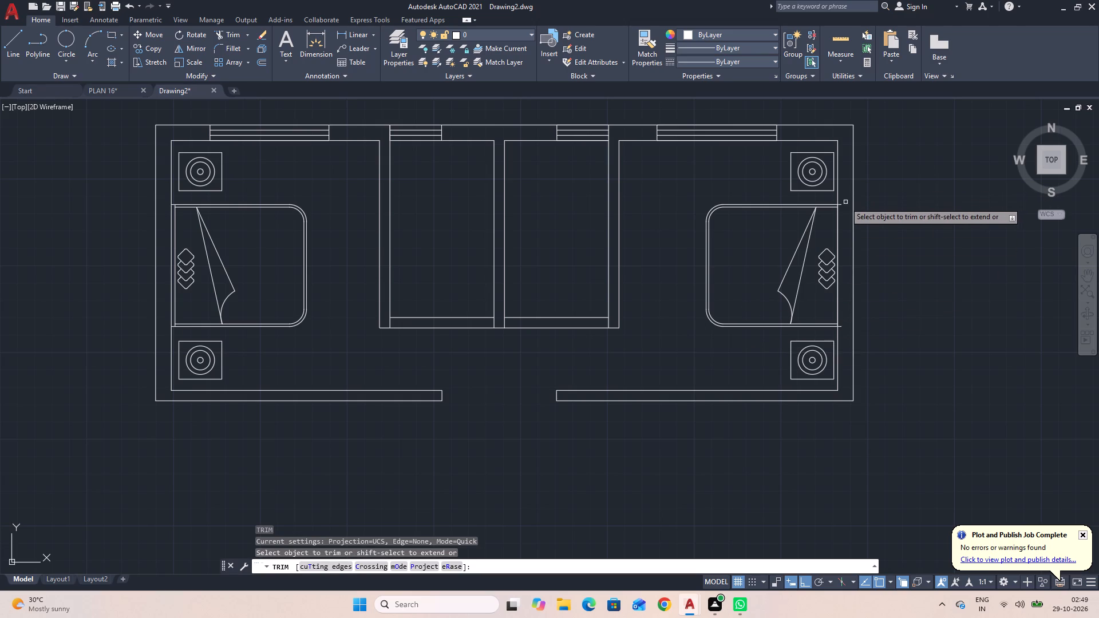
left_click(842, 205)
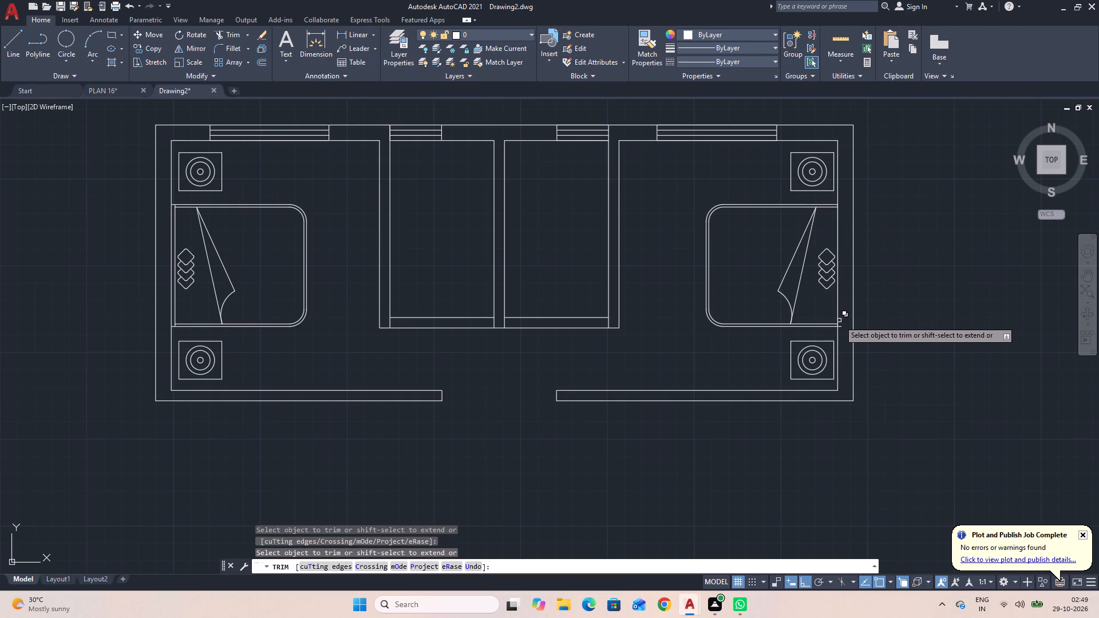
left_click(841, 326)
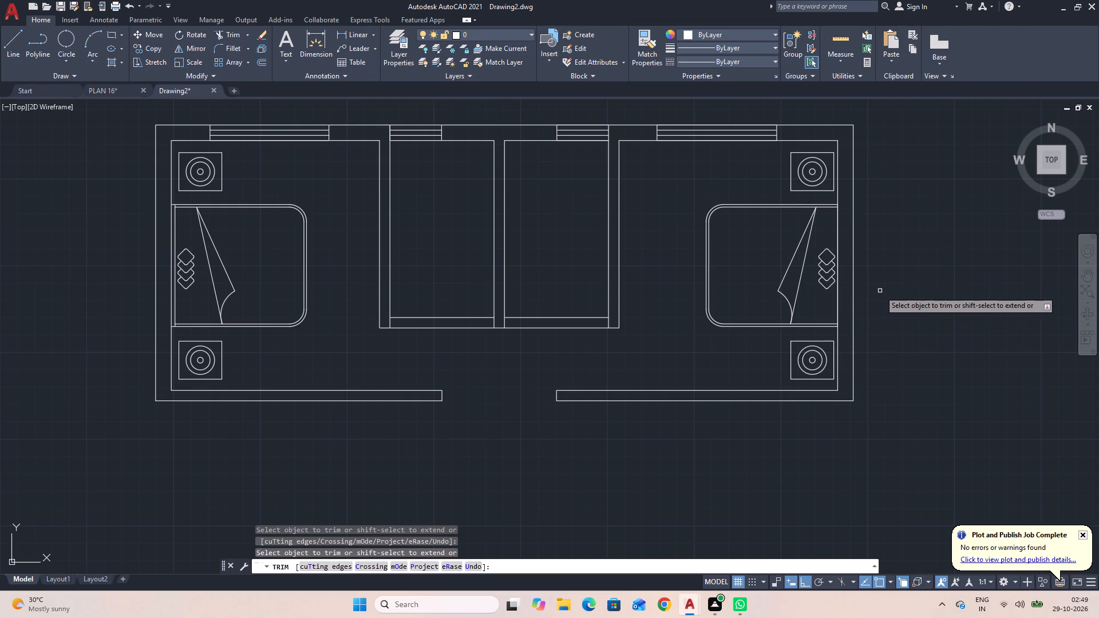
scroll(891, 277, "down", 1)
scroll(891, 277, "up", 1)
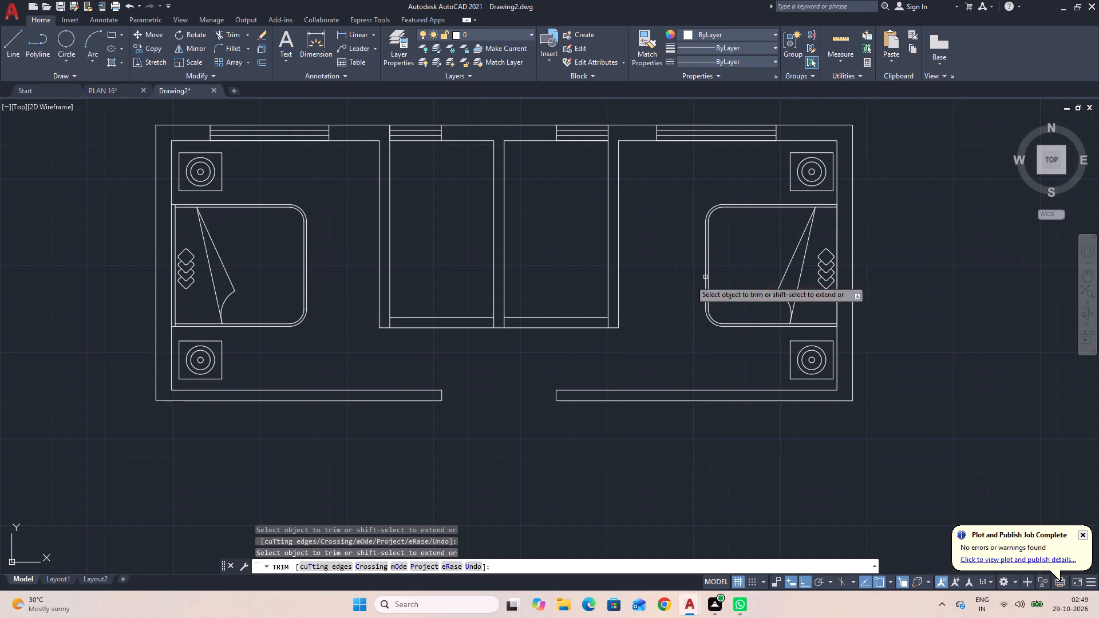
key("Escape")
Draw a closed rectangular window outline about 3'-11" long across the east wall's thickness, from beside the cushions to the southern bedside table.
key("l")
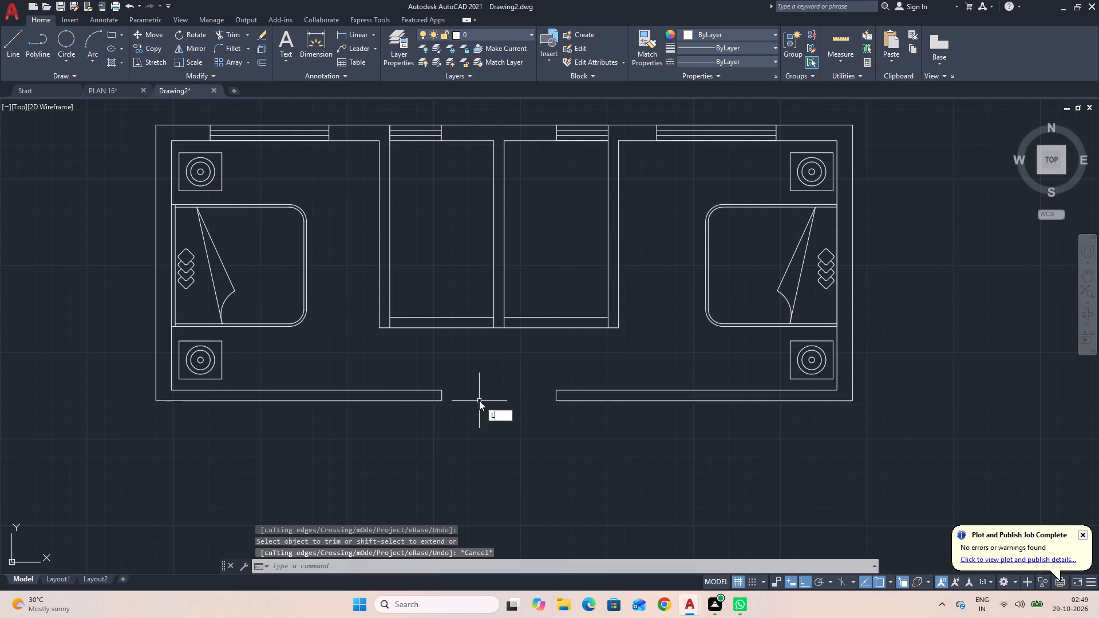
key("space")
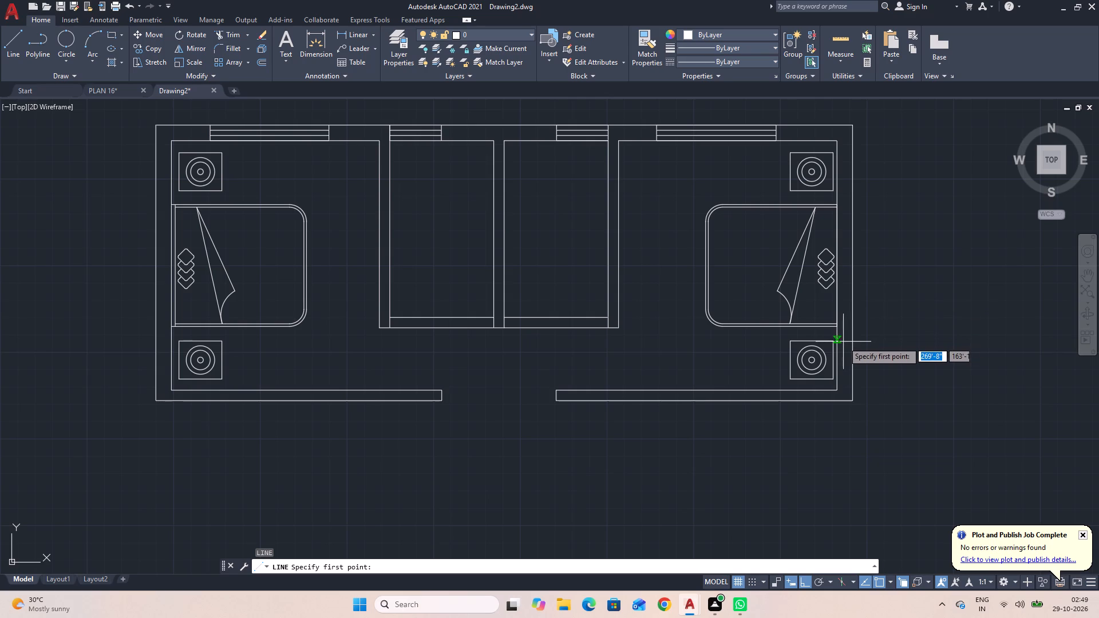
scroll(838, 345, "up", 2)
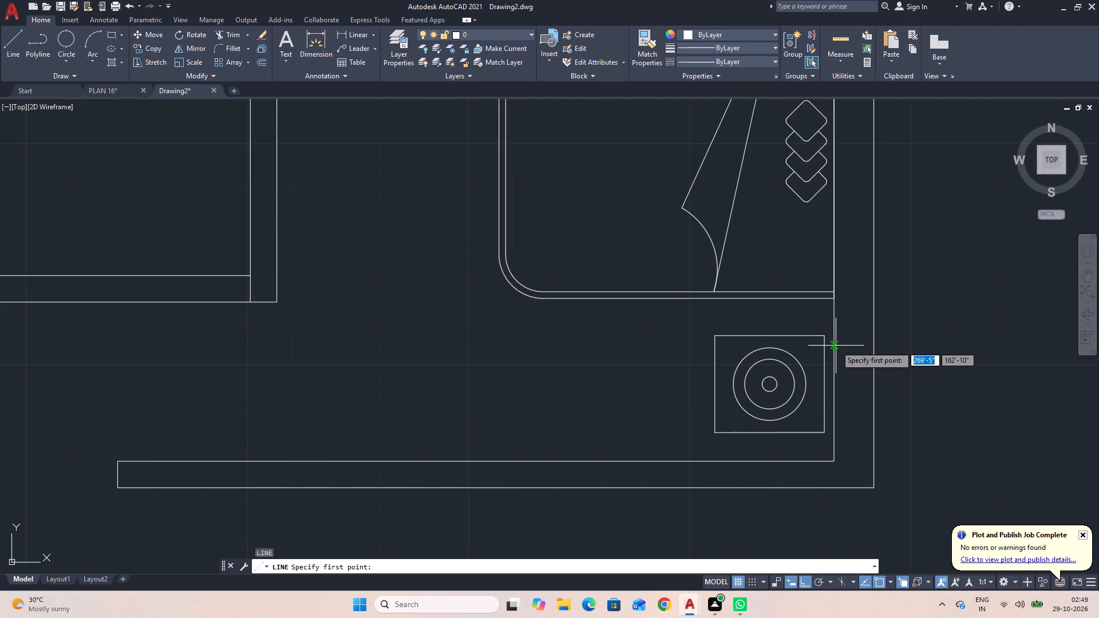
left_click(835, 346)
left_click(874, 343)
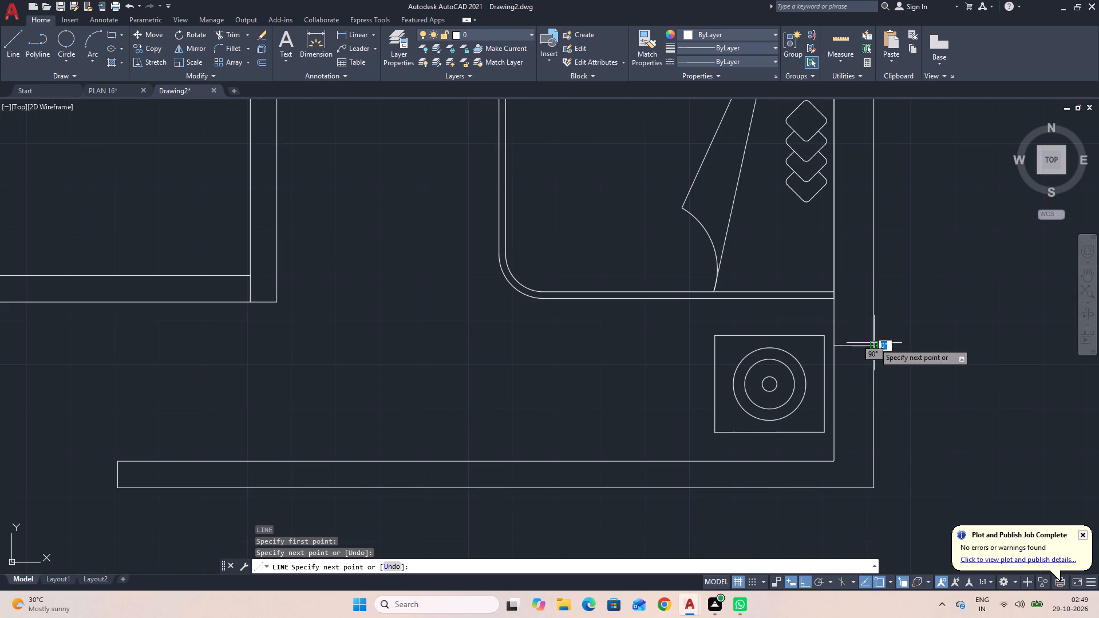
scroll(890, 236, "down", 2)
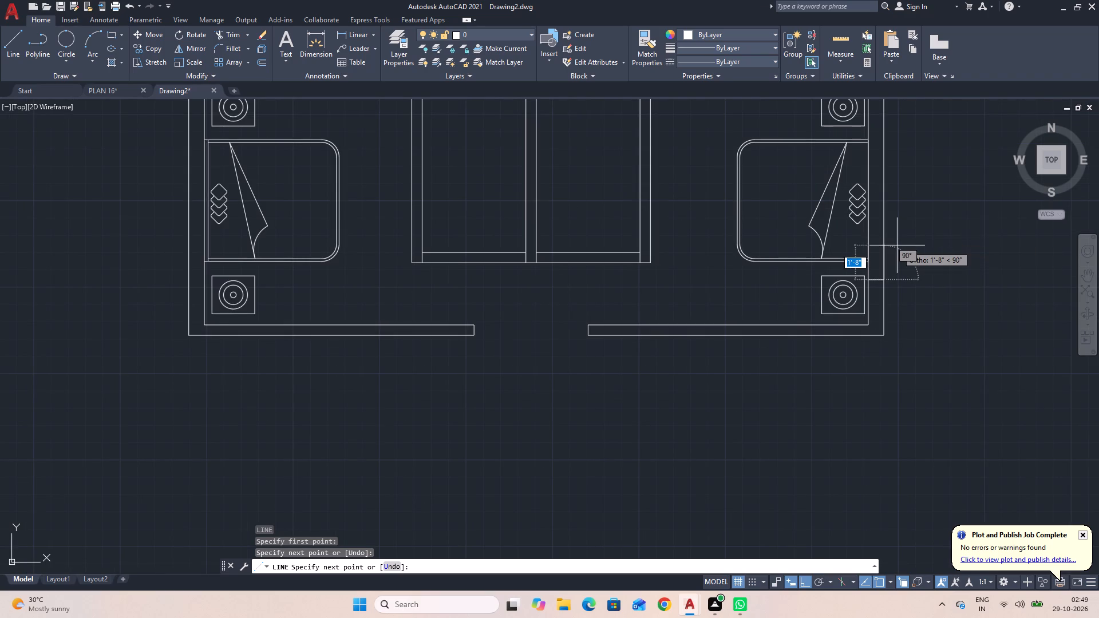
left_click(884, 195)
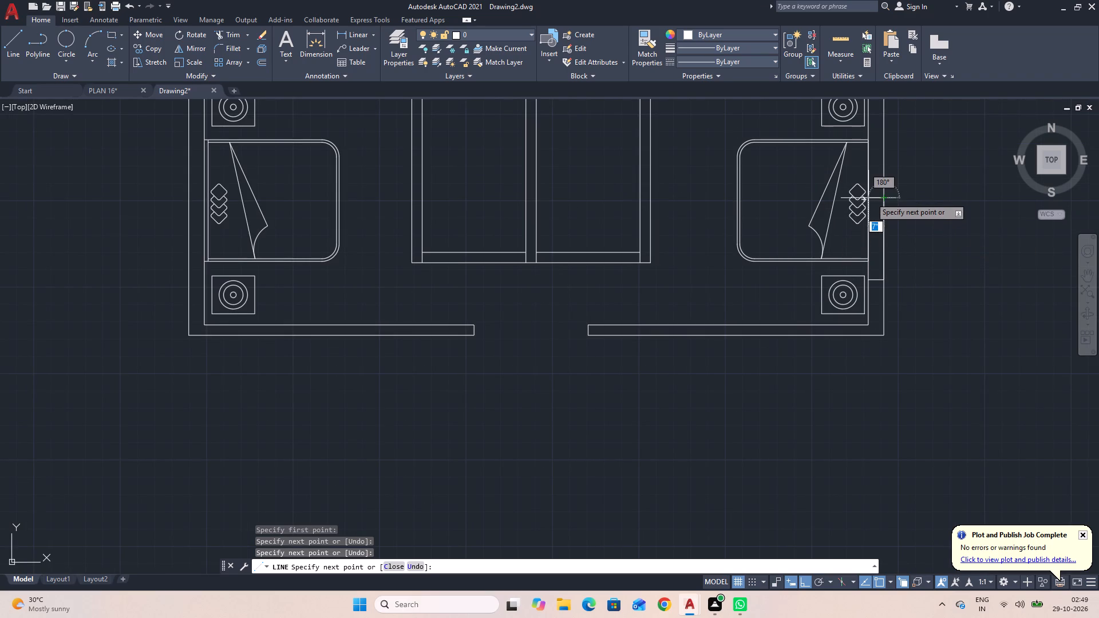
left_click(870, 197)
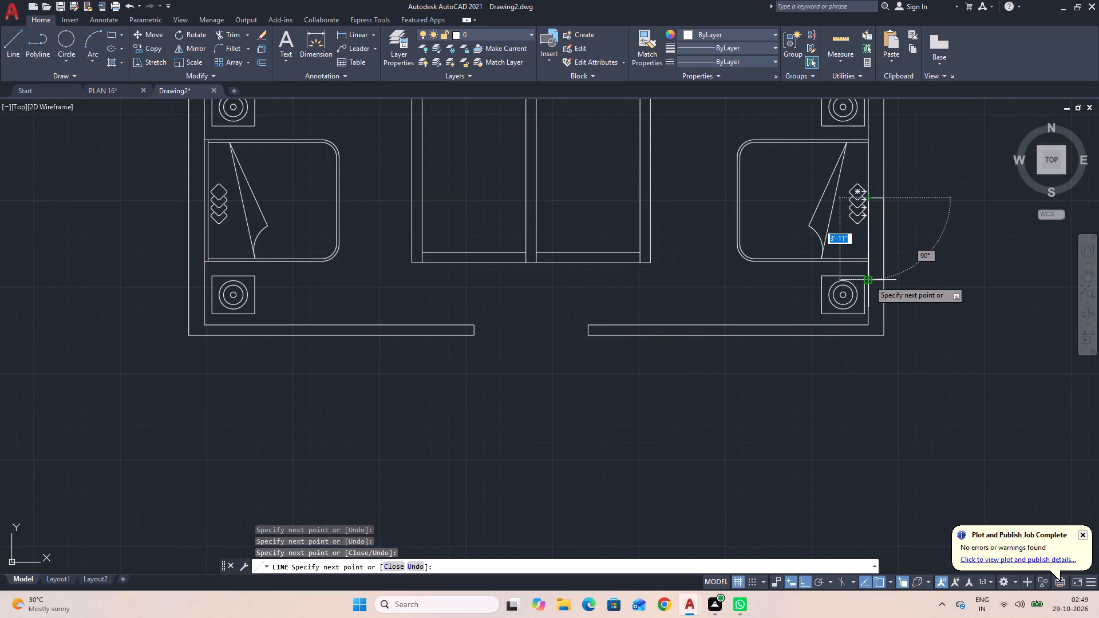
left_click(869, 279)
key("Escape")
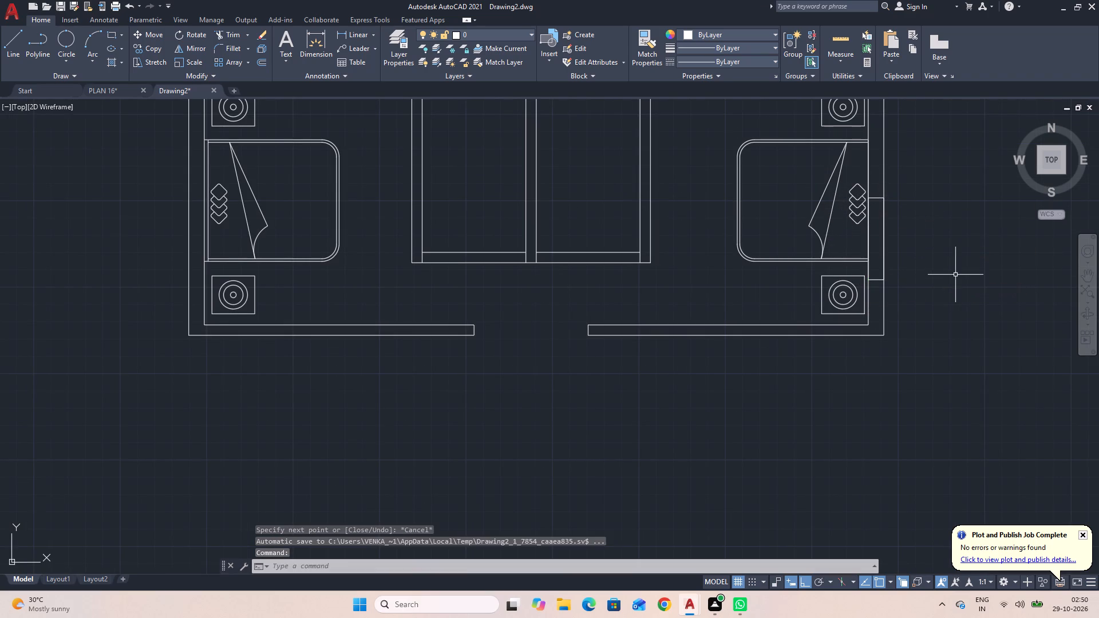
Draw a vertical centre line through the east wall window, joining the midpoints of its two short ends.
scroll(876, 259, "up", 2)
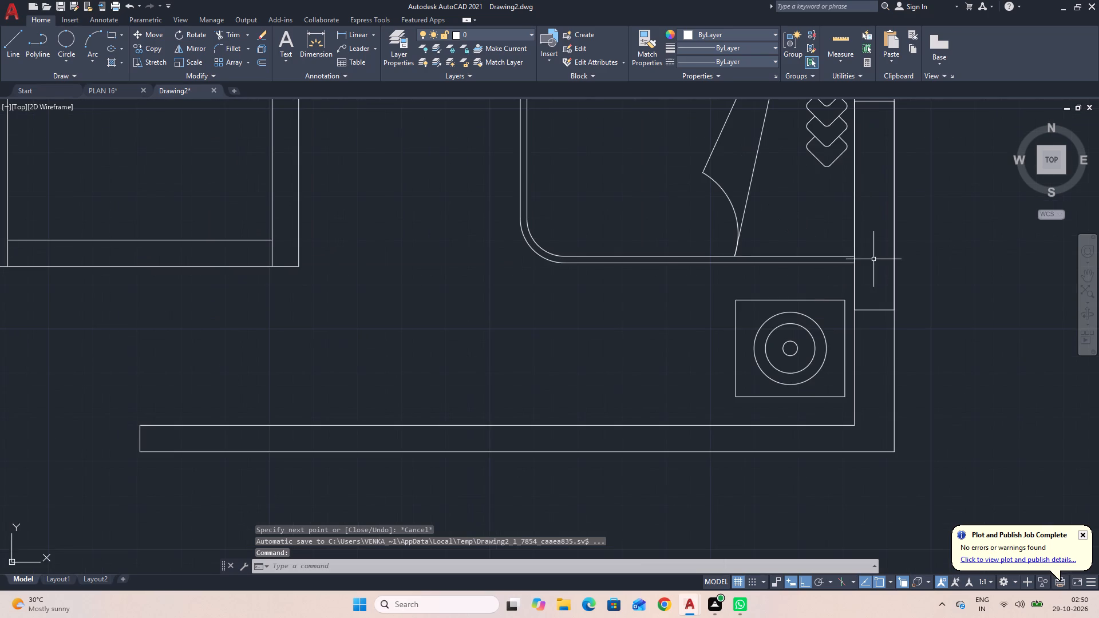
scroll(869, 259, "down", 1)
key("space")
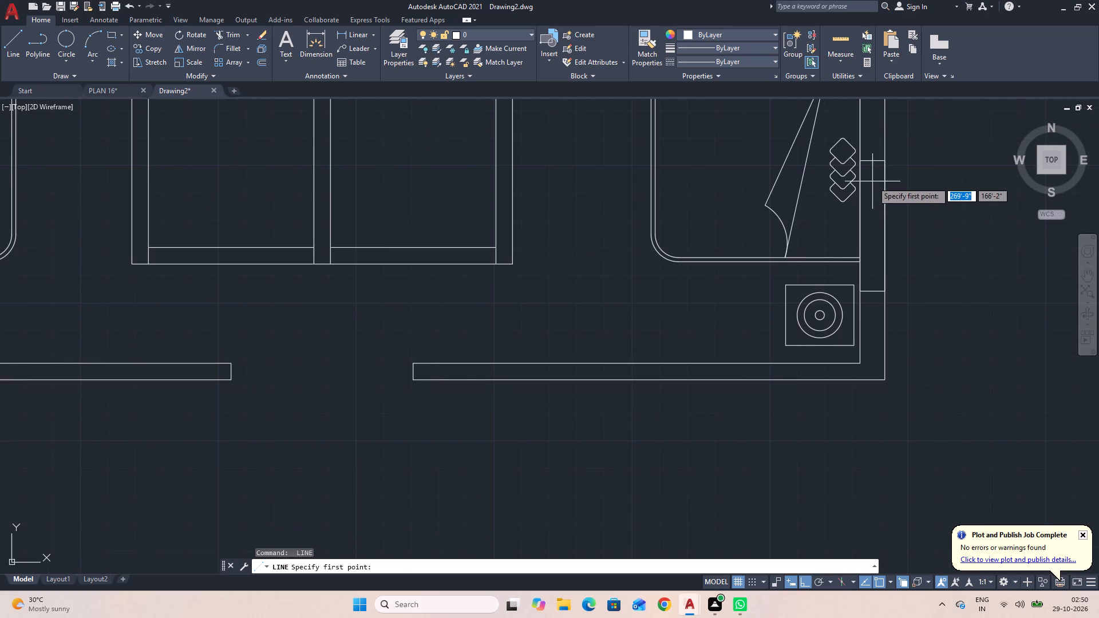
left_click(875, 161)
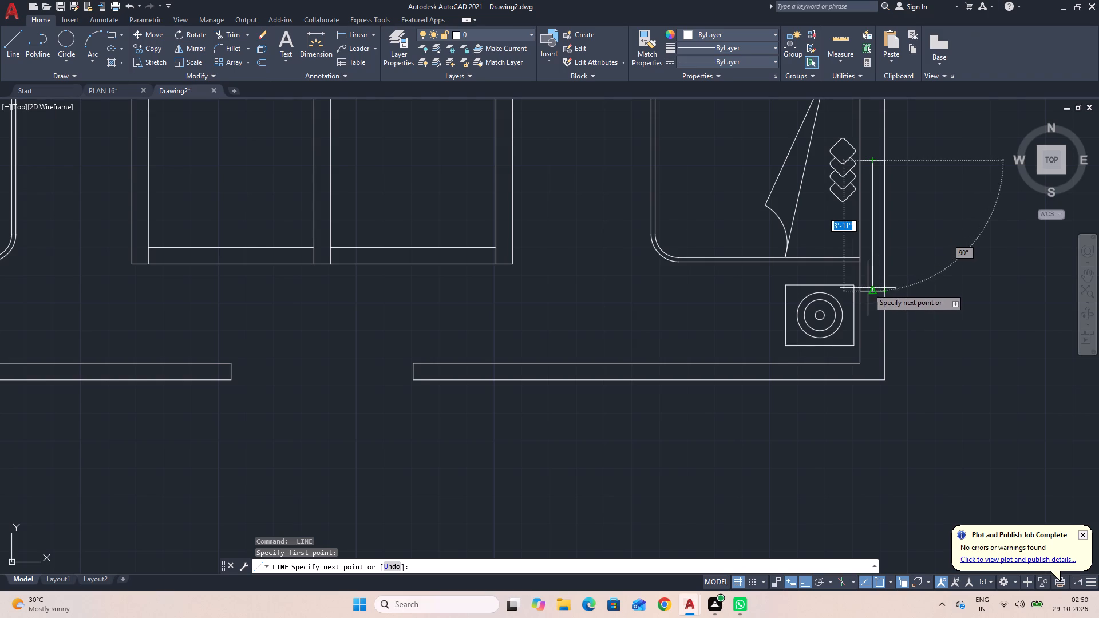
left_click(872, 290)
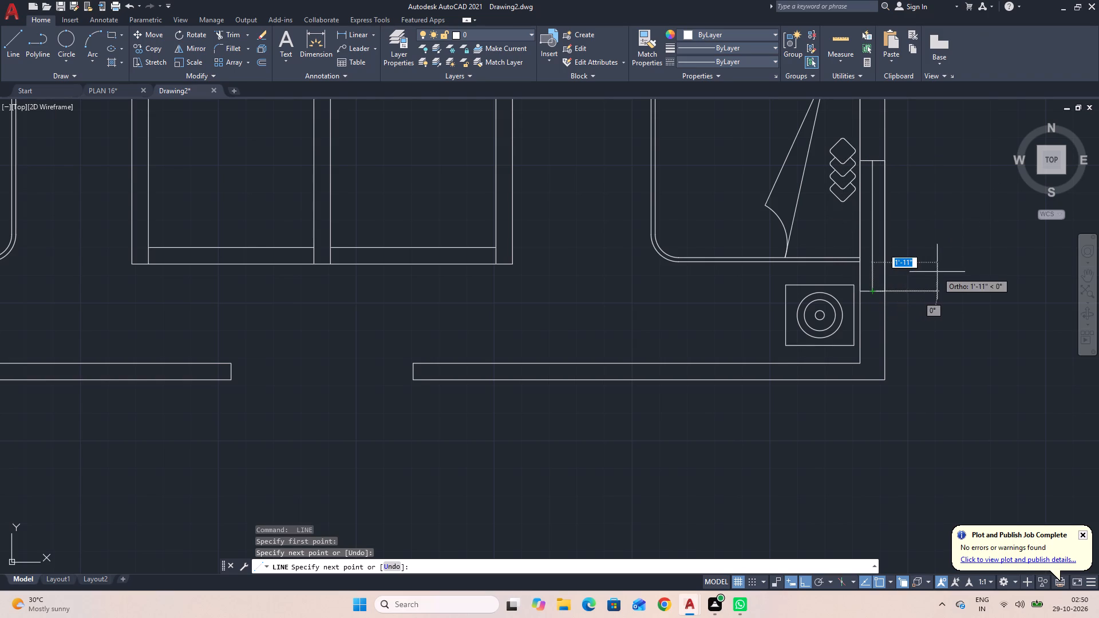
key("Escape")
Offset the east window's centre line 1.5" to both sides and delete the original centre line.
scroll(927, 286, "down", 3)
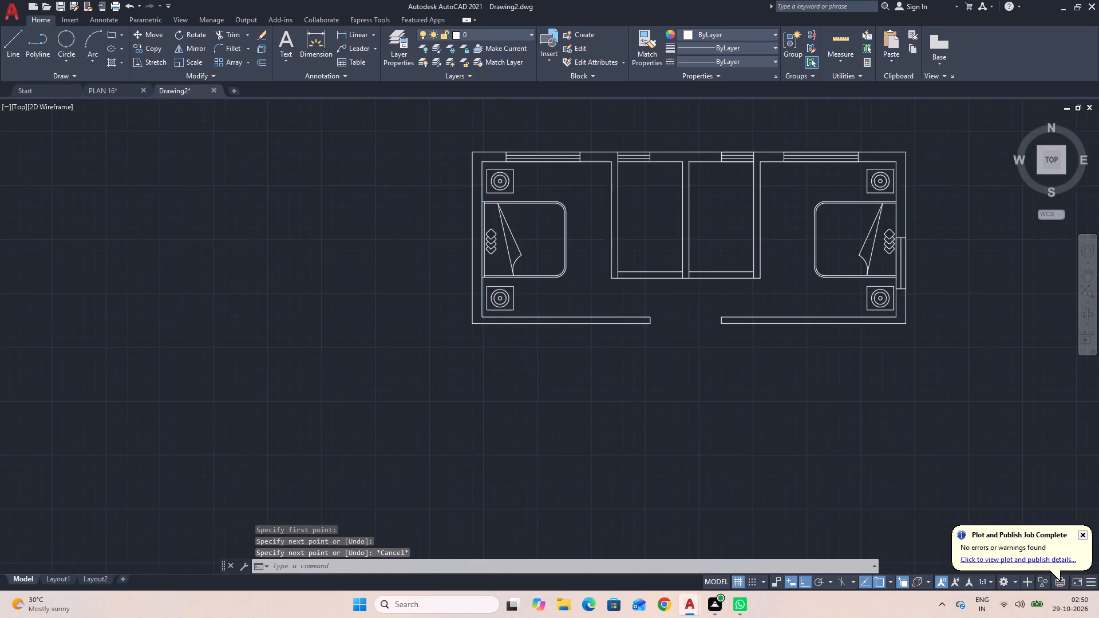
scroll(720, 354, "up", 2)
middle_click_drag(748, 337, 743, 358)
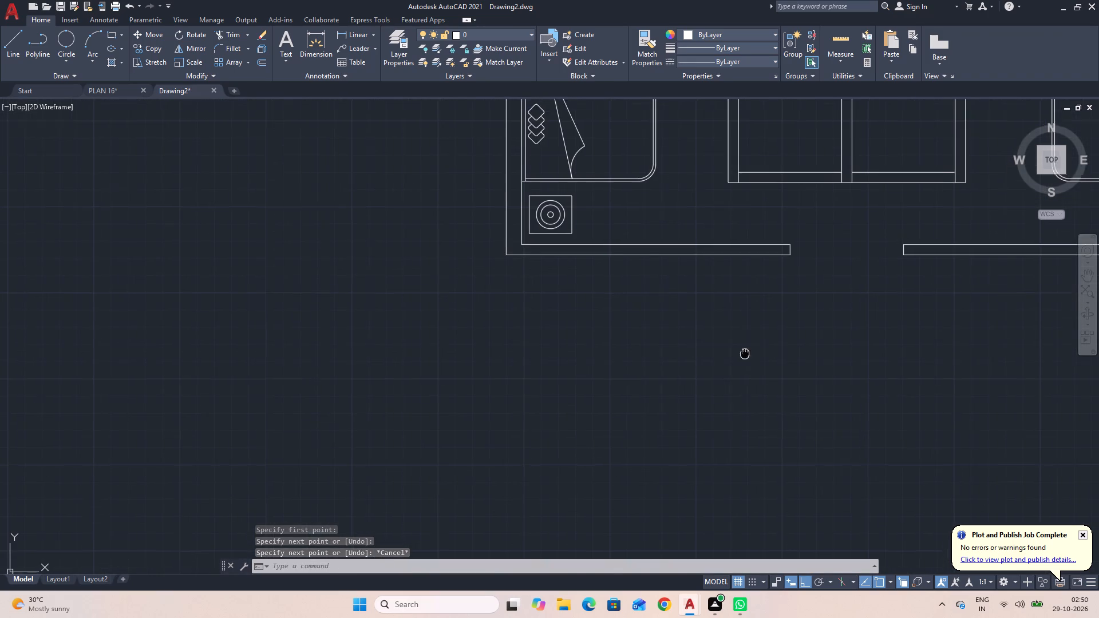
middle_click_drag(743, 358, 476, 423)
scroll(936, 257, "up", 2)
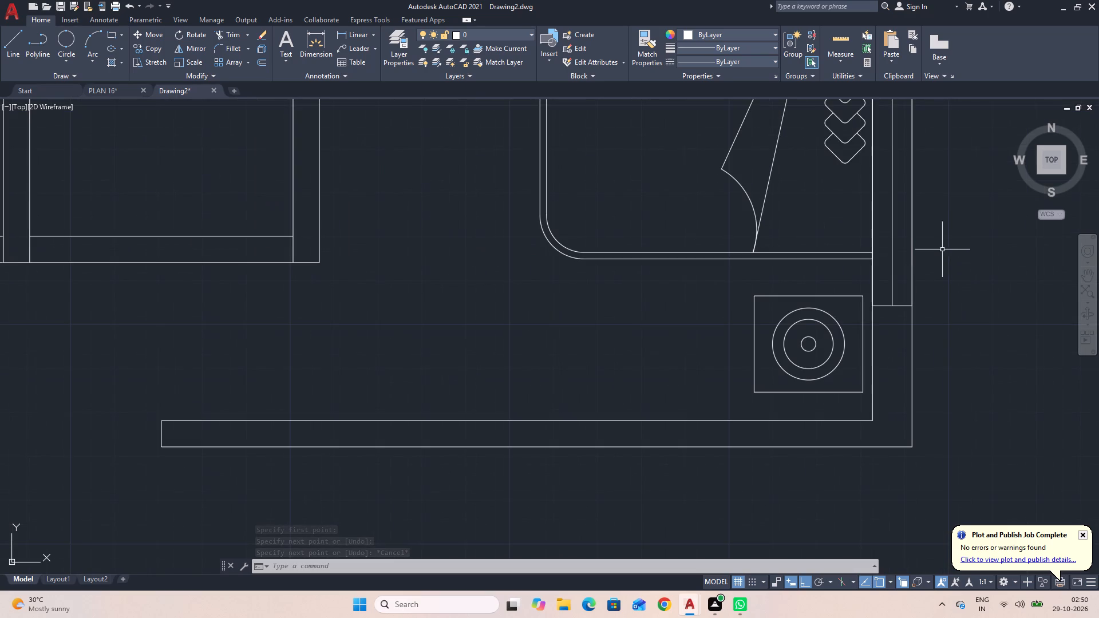
middle_click_drag(947, 244, 935, 346)
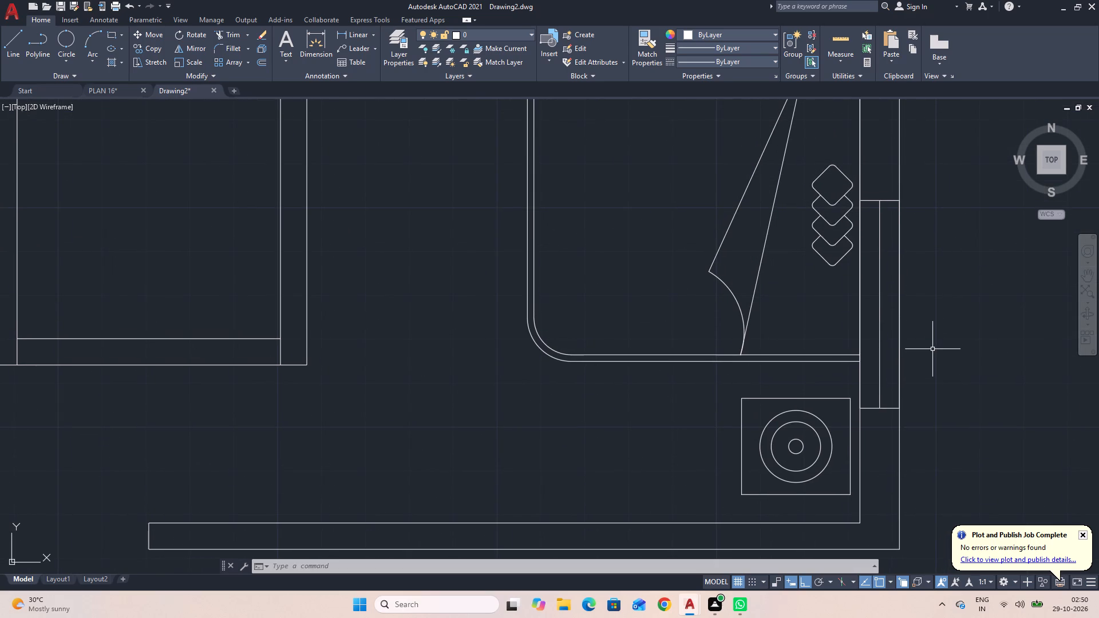
type("O")
key("space")
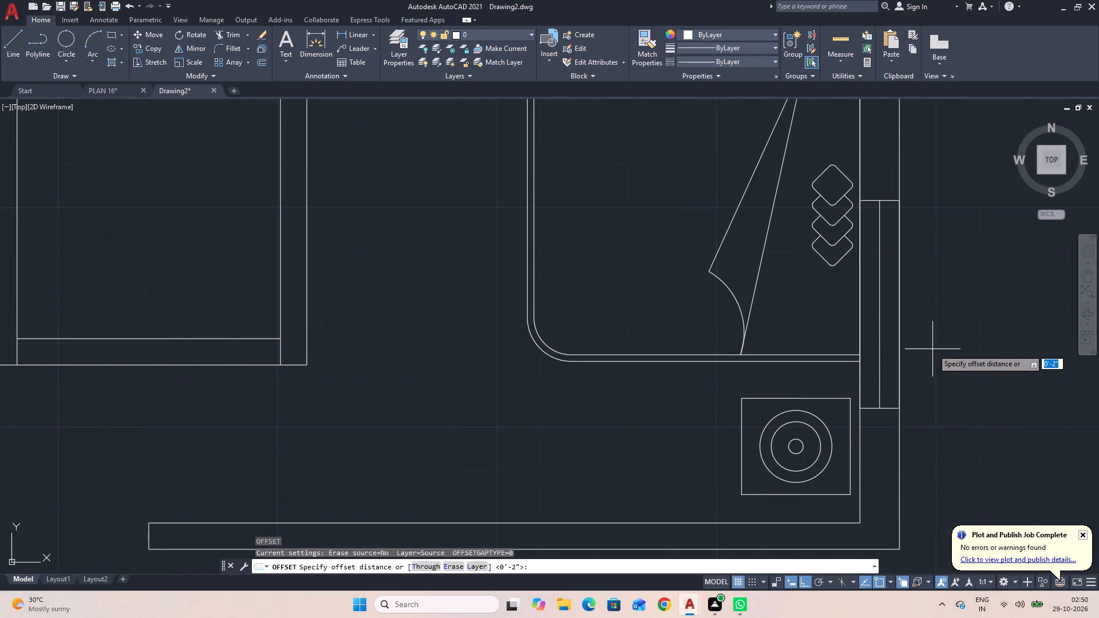
type("1.5")
key("Return")
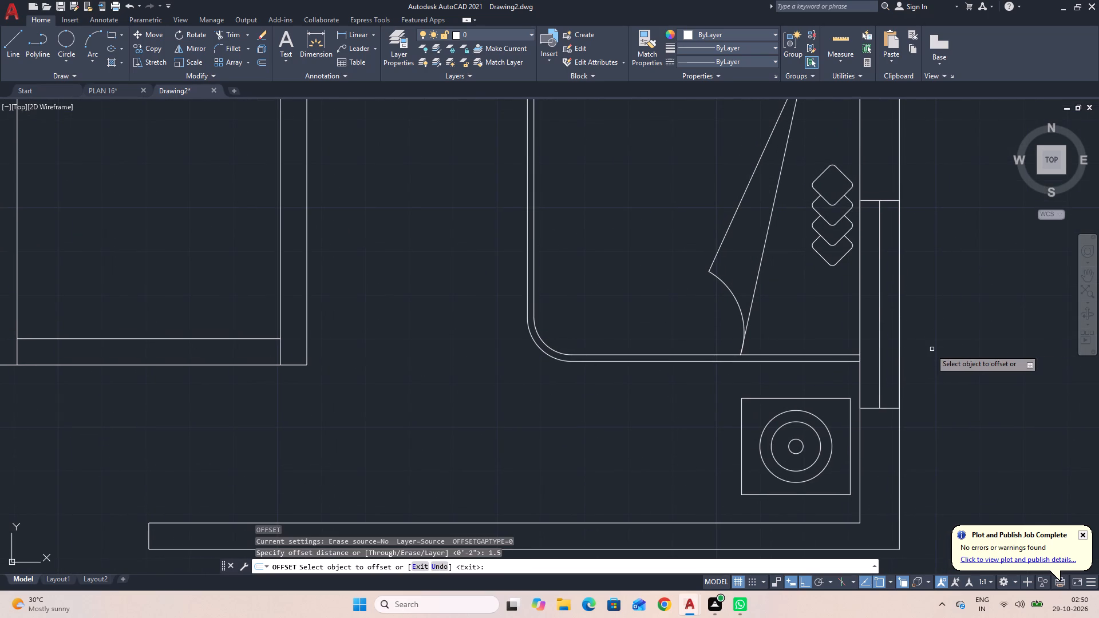
left_click(879, 334)
left_click(869, 335)
left_click(880, 338)
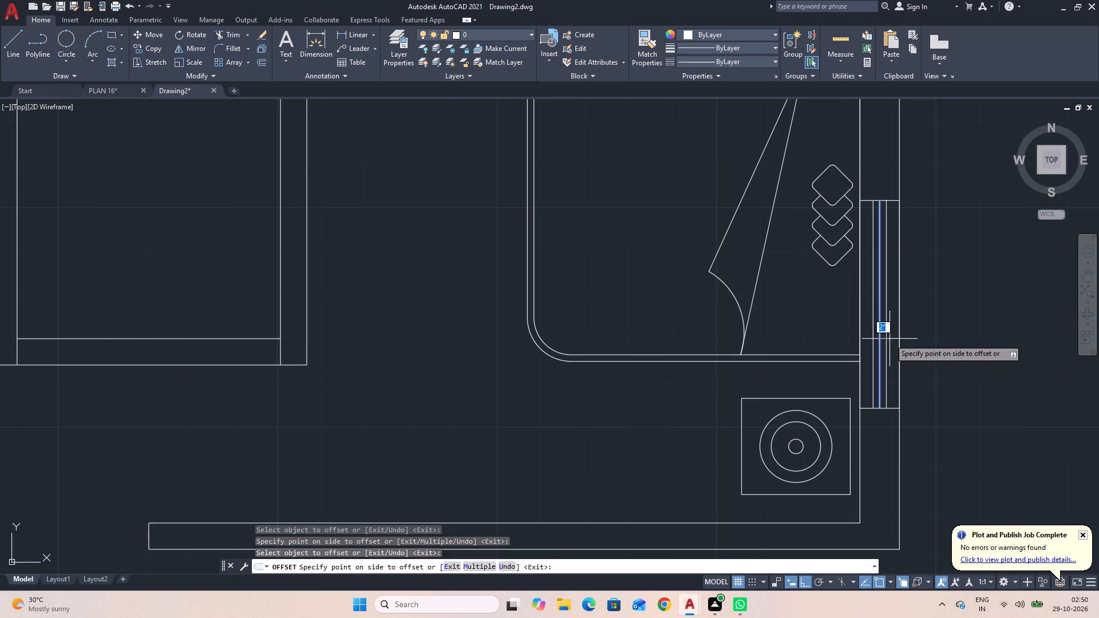
left_click(891, 339)
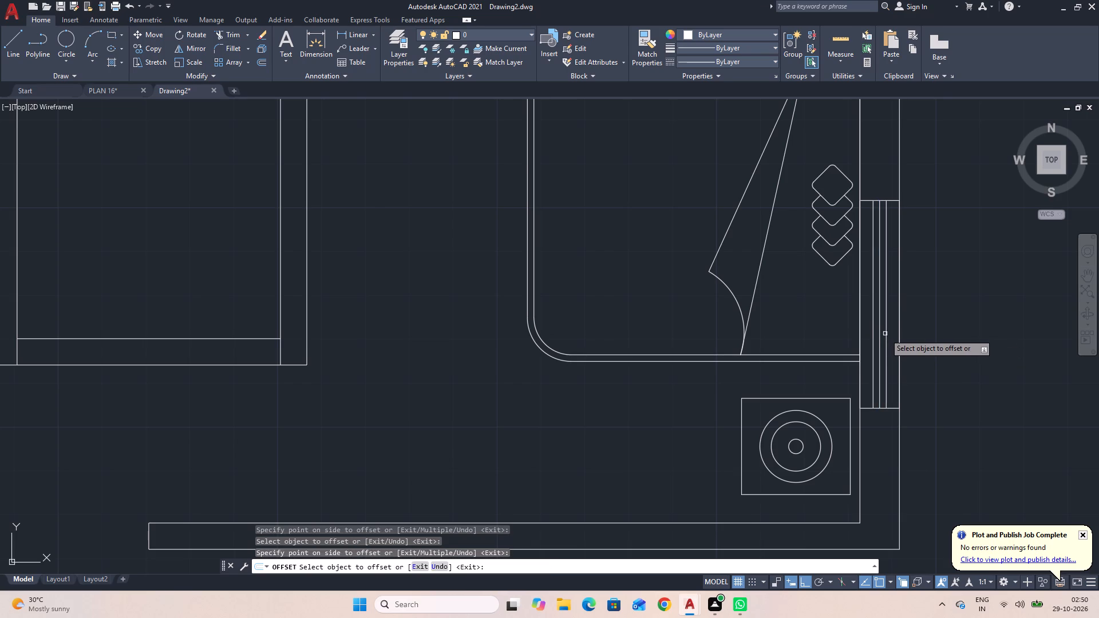
key("Escape")
left_click(880, 334)
key("Delete")
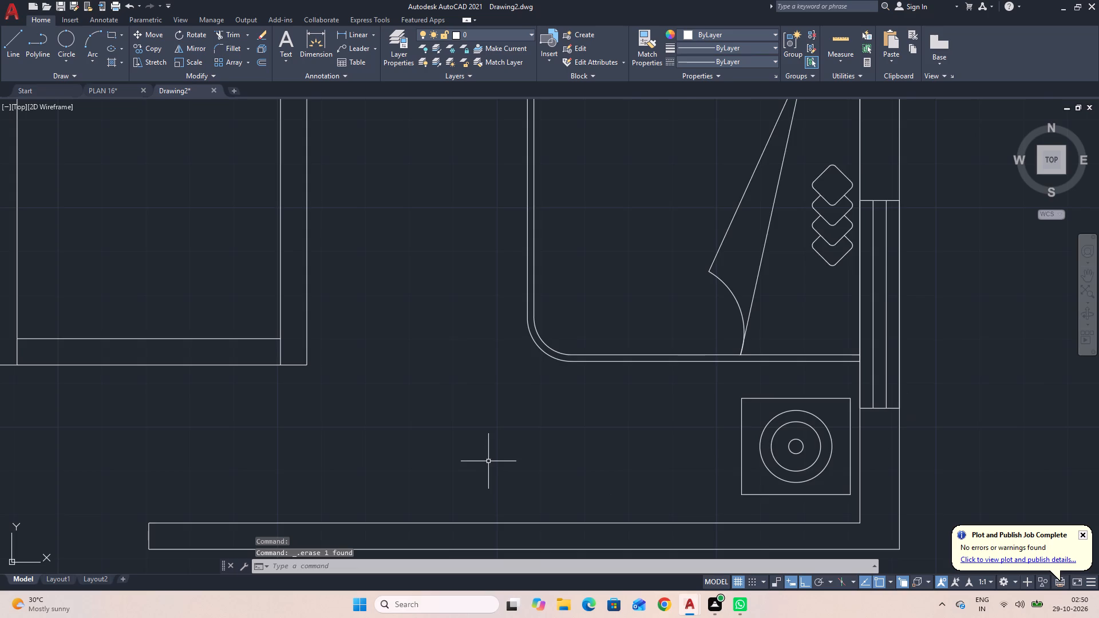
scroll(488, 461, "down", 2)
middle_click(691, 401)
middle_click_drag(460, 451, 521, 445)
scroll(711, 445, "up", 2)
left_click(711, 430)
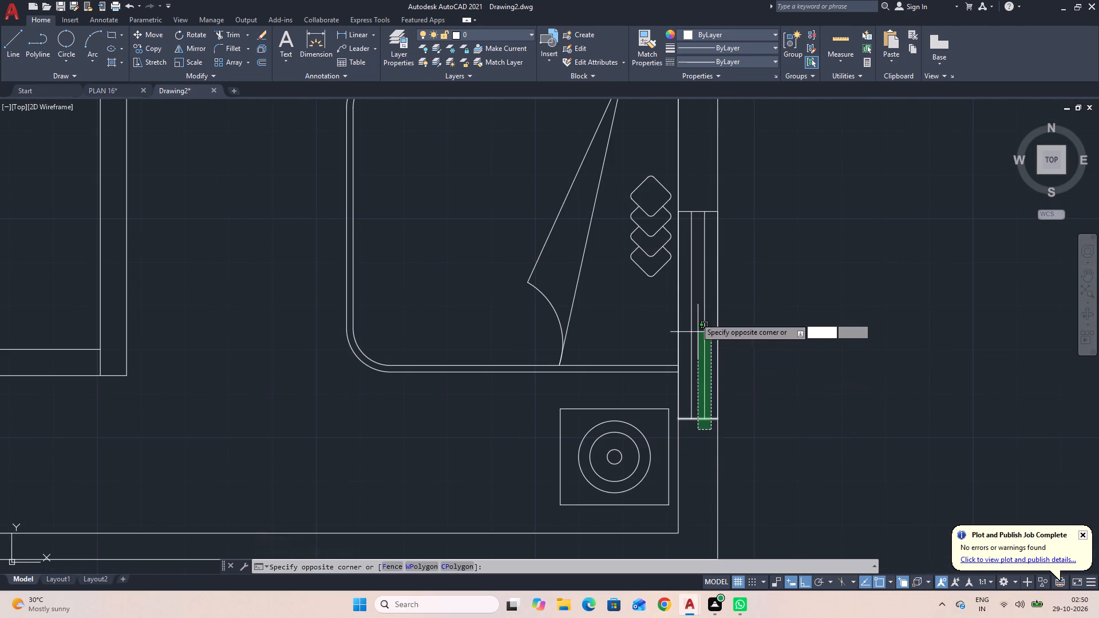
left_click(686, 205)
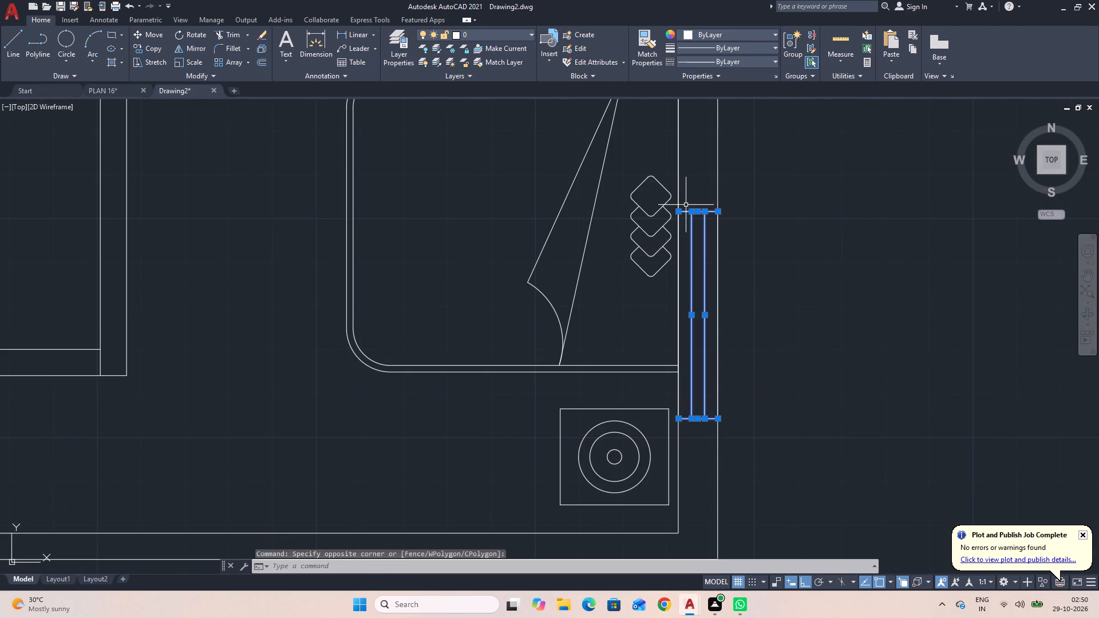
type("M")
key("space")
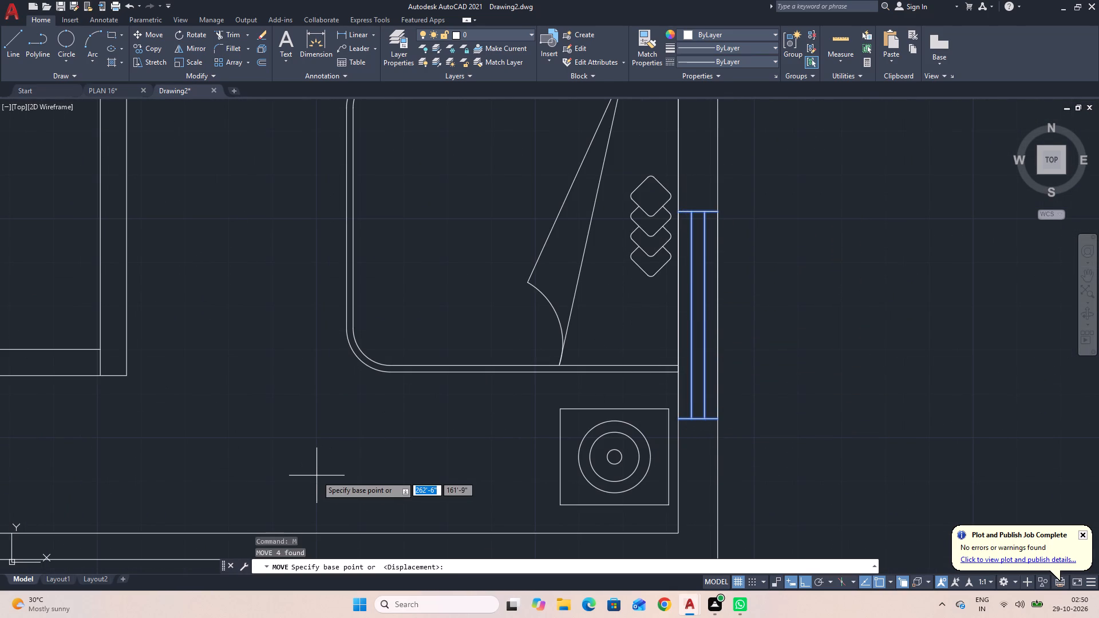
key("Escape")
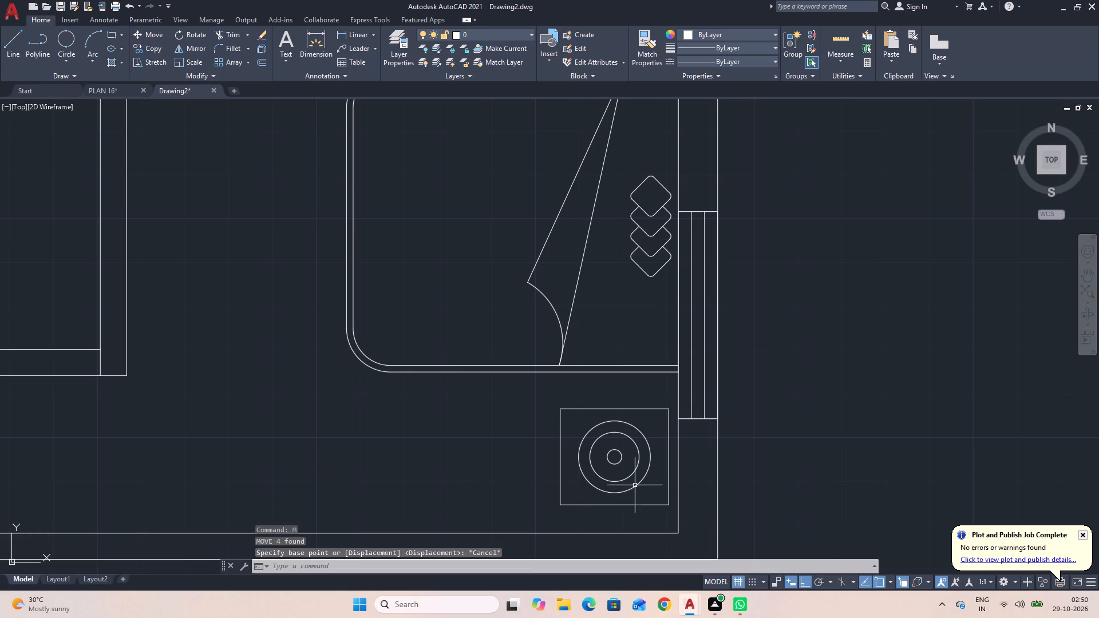
Copy the east wall window with its two inner lines straight across into the west wall, aligned with the outer face.
left_click(710, 432)
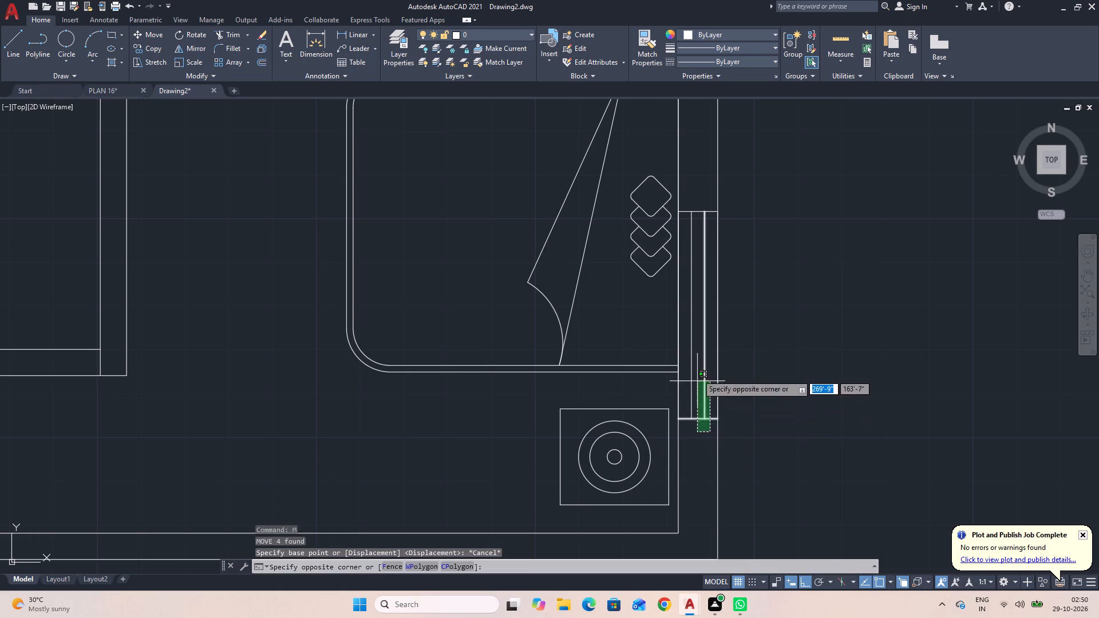
left_click(685, 202)
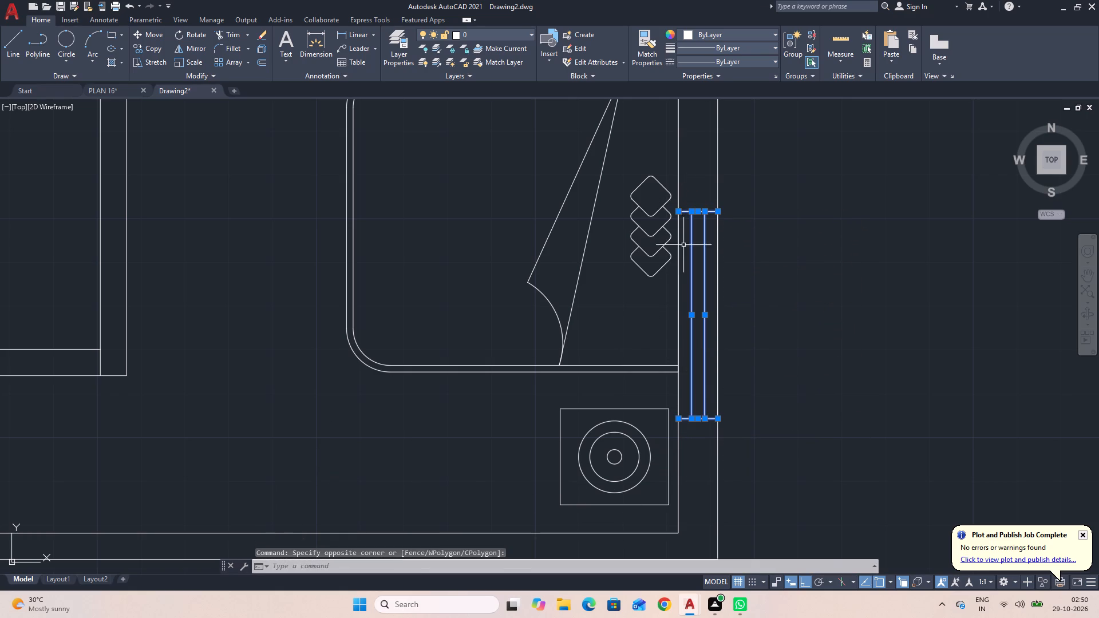
key("c")
type("O")
key("space")
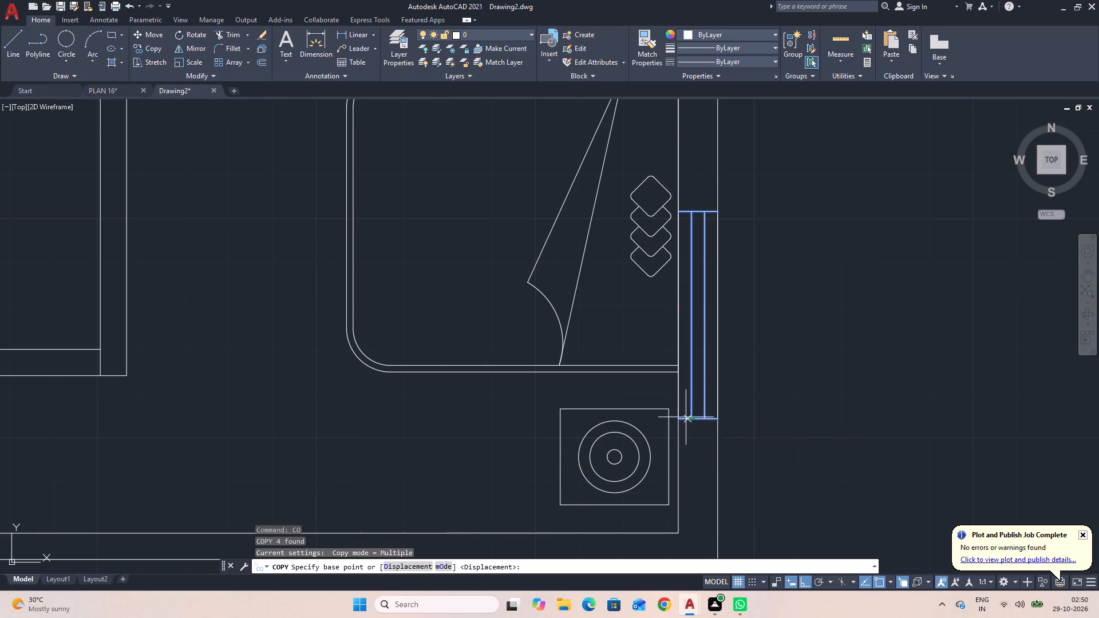
left_click(680, 418)
scroll(438, 419, "down", 2)
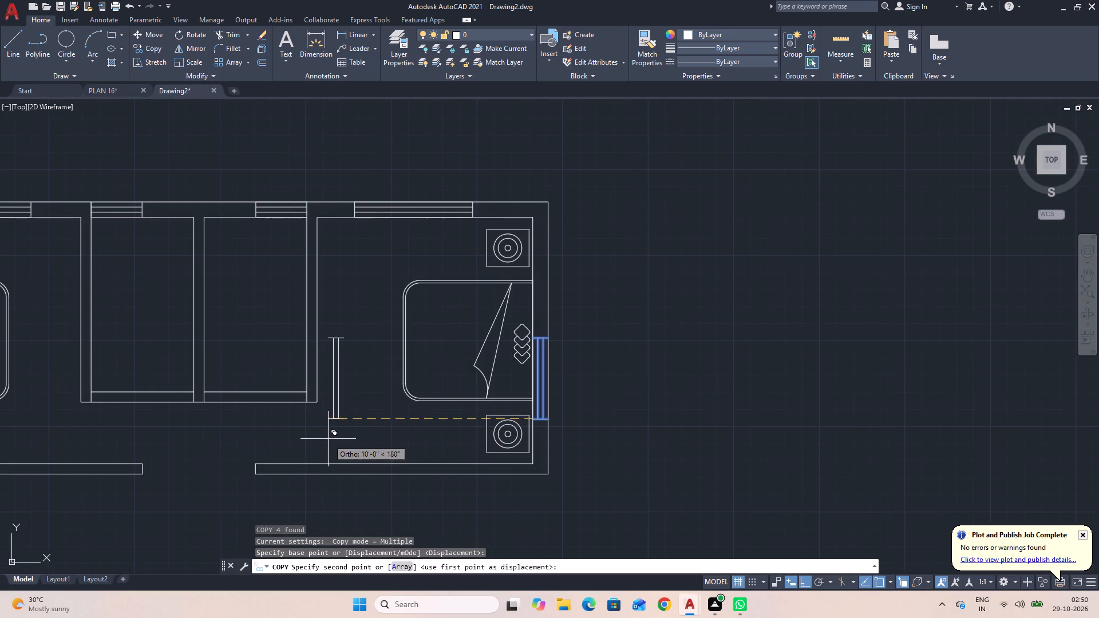
middle_click_drag(328, 439, 847, 481)
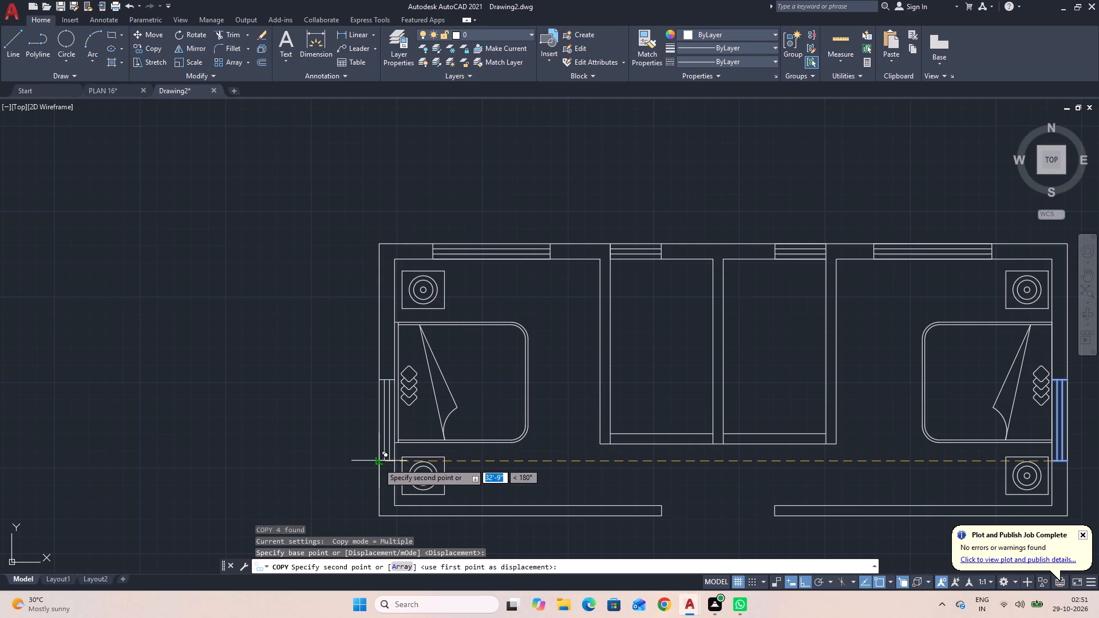
left_click(378, 463)
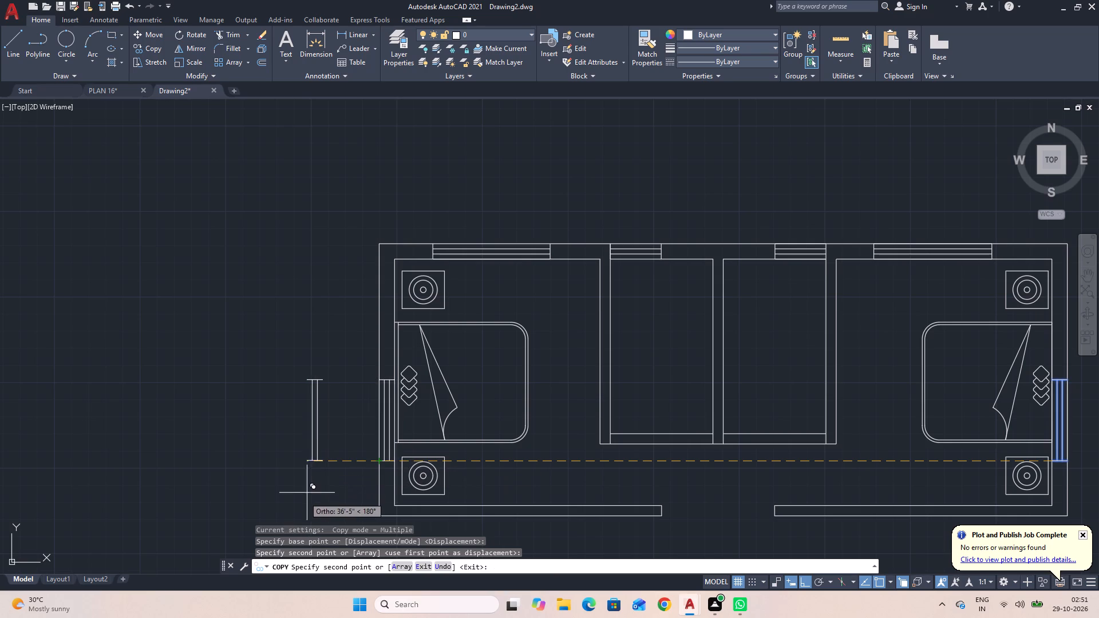
key("Escape")
Offset the outer line of the south wall's western segment 12' southward.
scroll(305, 496, "down", 1)
middle_click_drag(516, 504, 469, 433)
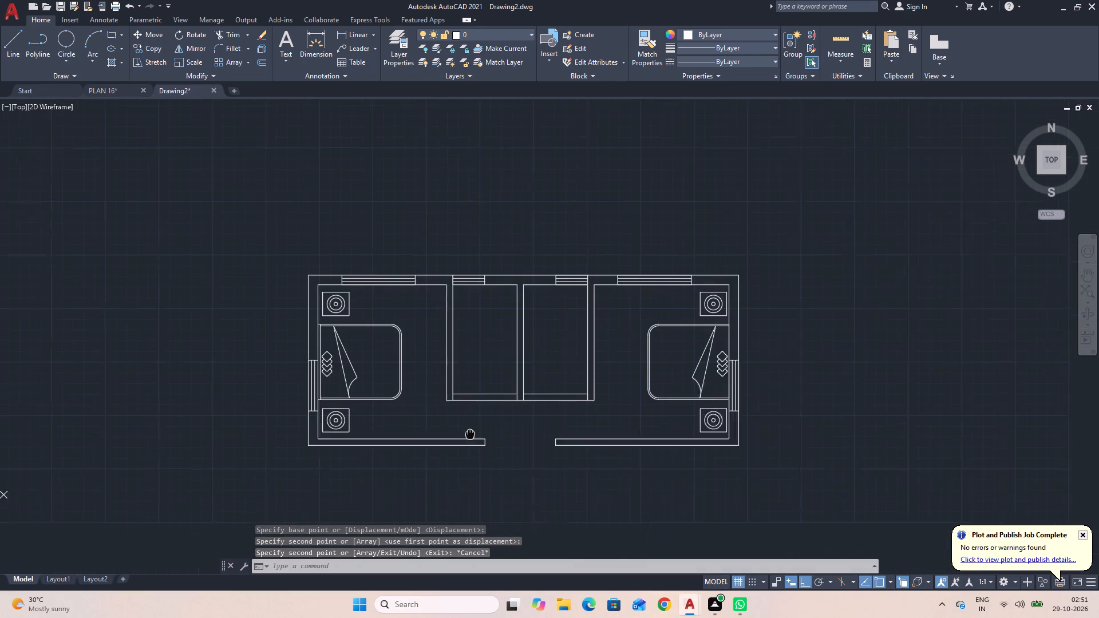
middle_click_drag(469, 433, 458, 410)
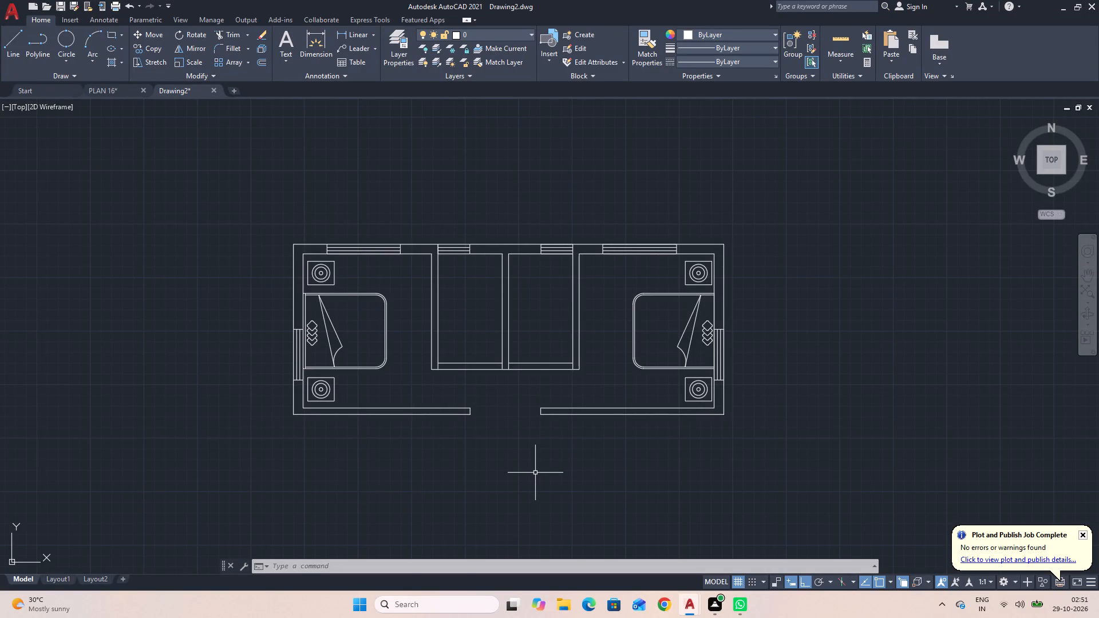
middle_click_drag(536, 473, 544, 337)
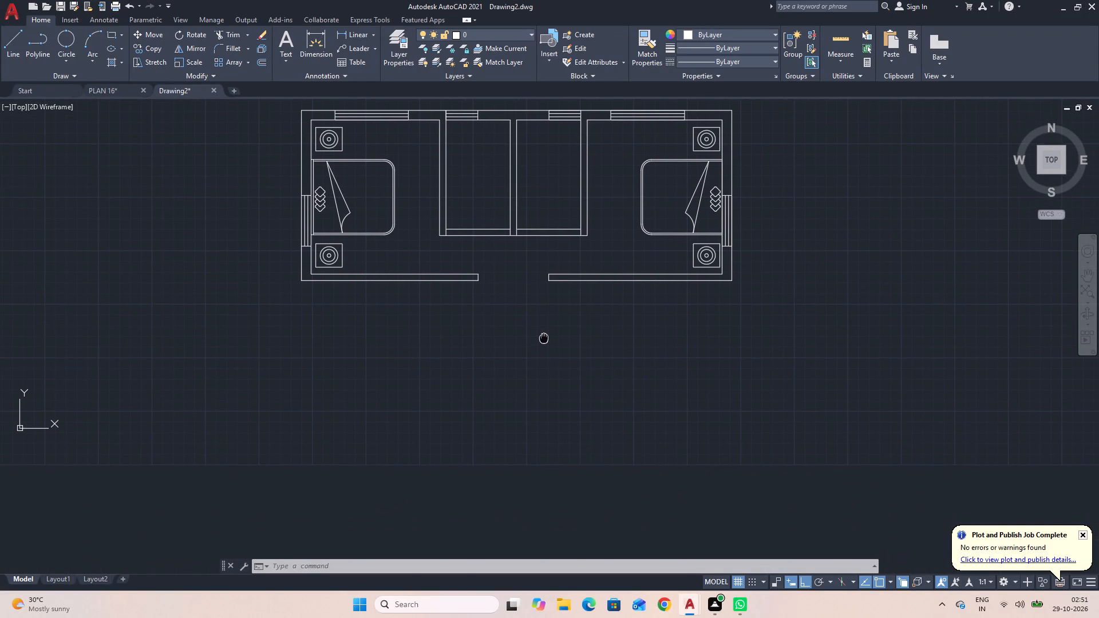
middle_click_drag(544, 337, 543, 336)
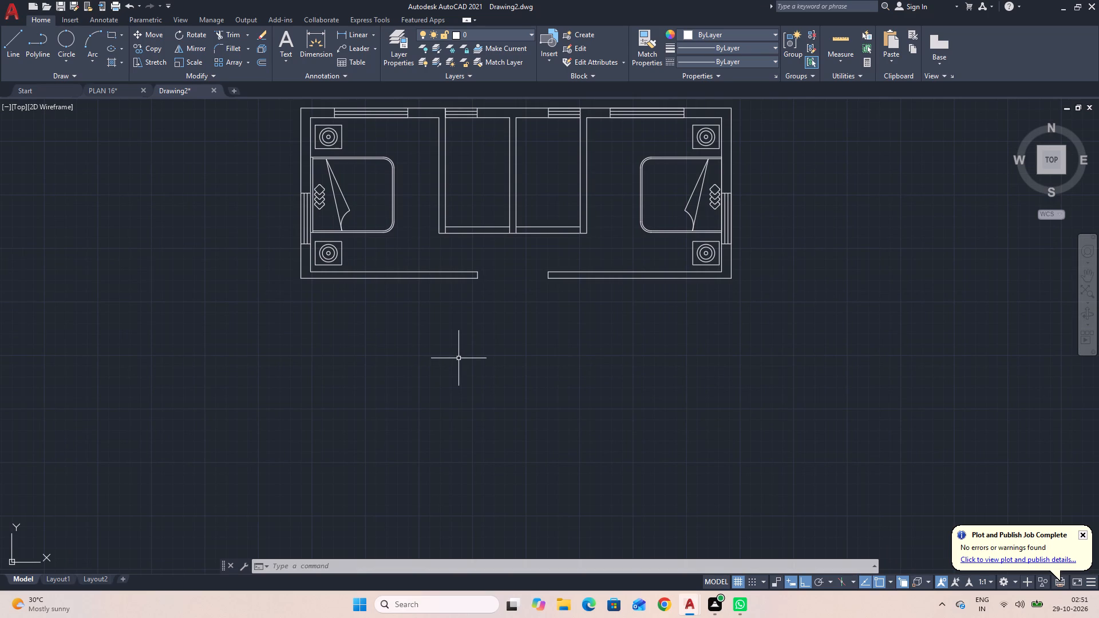
key("Escape")
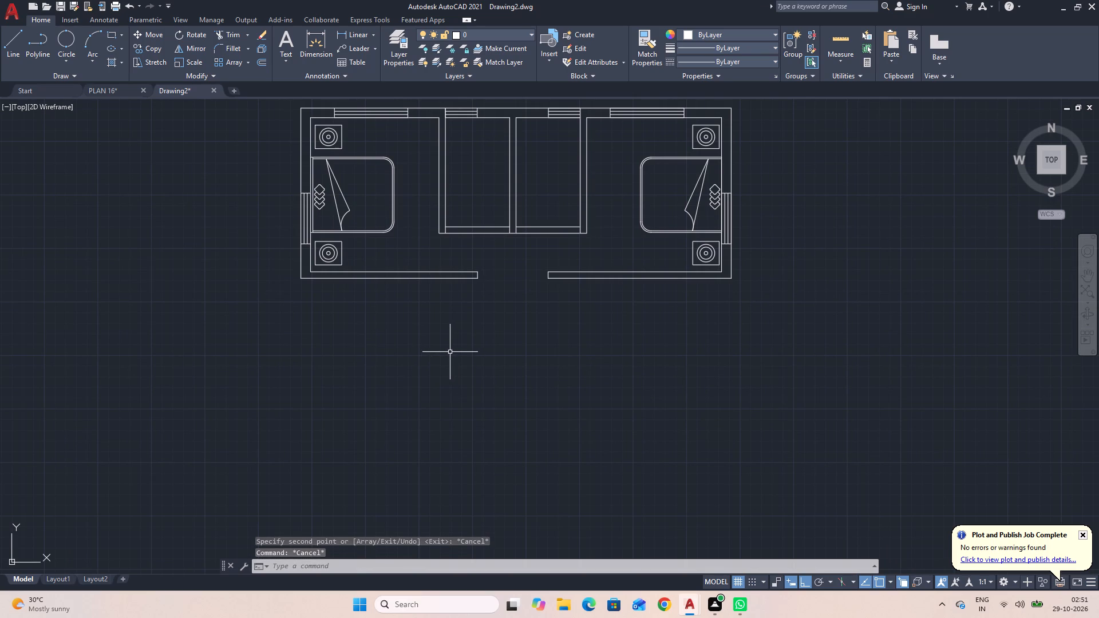
type("O")
key("space")
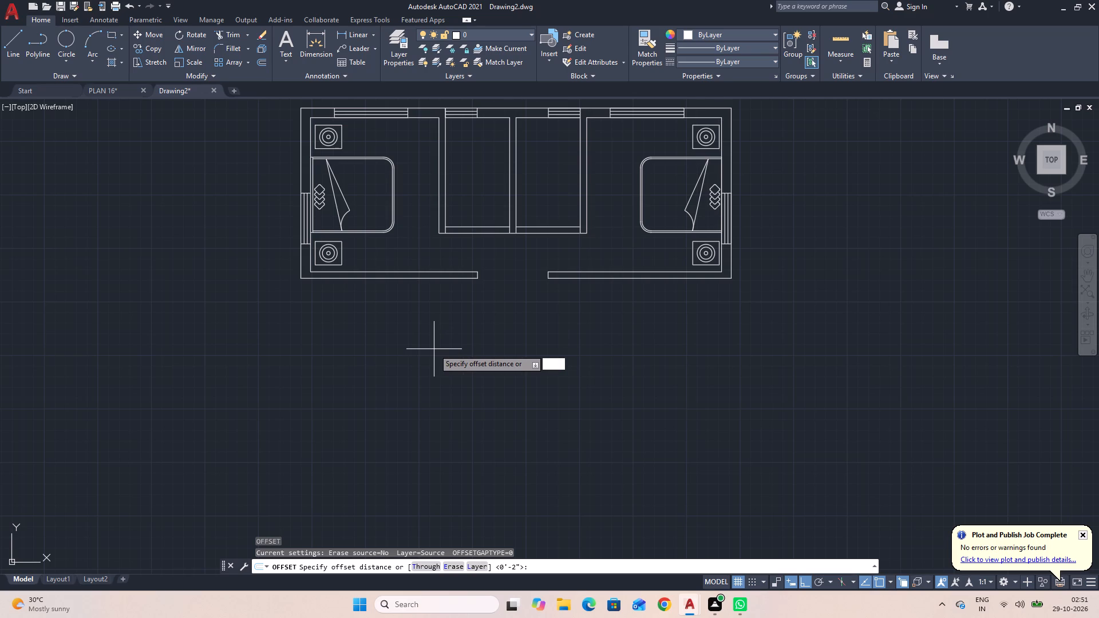
type("12'")
key("Return")
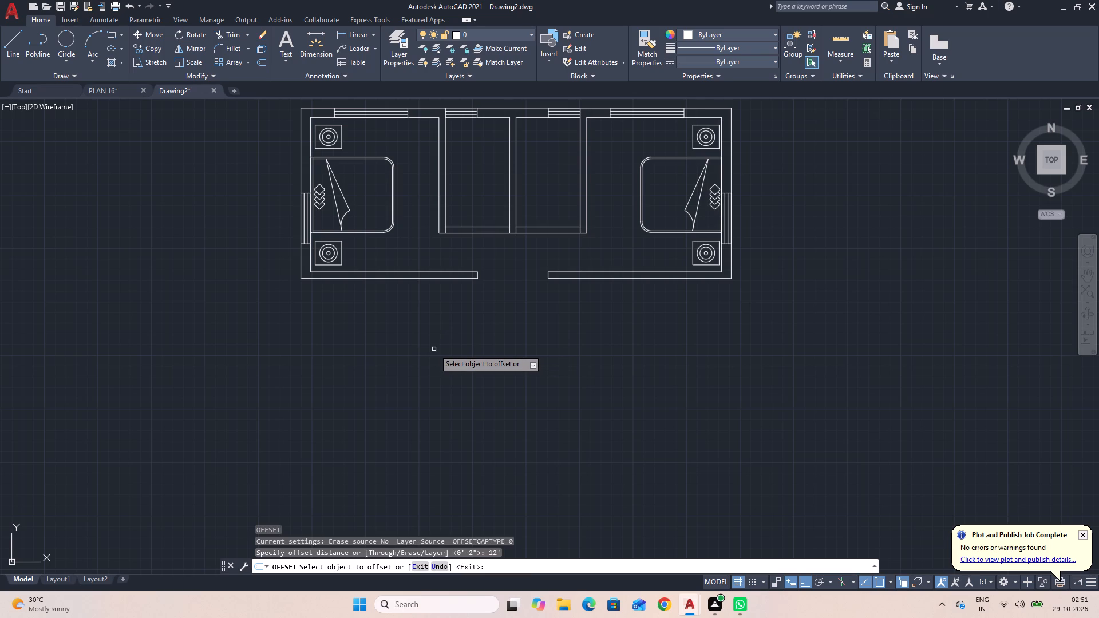
left_click(401, 279)
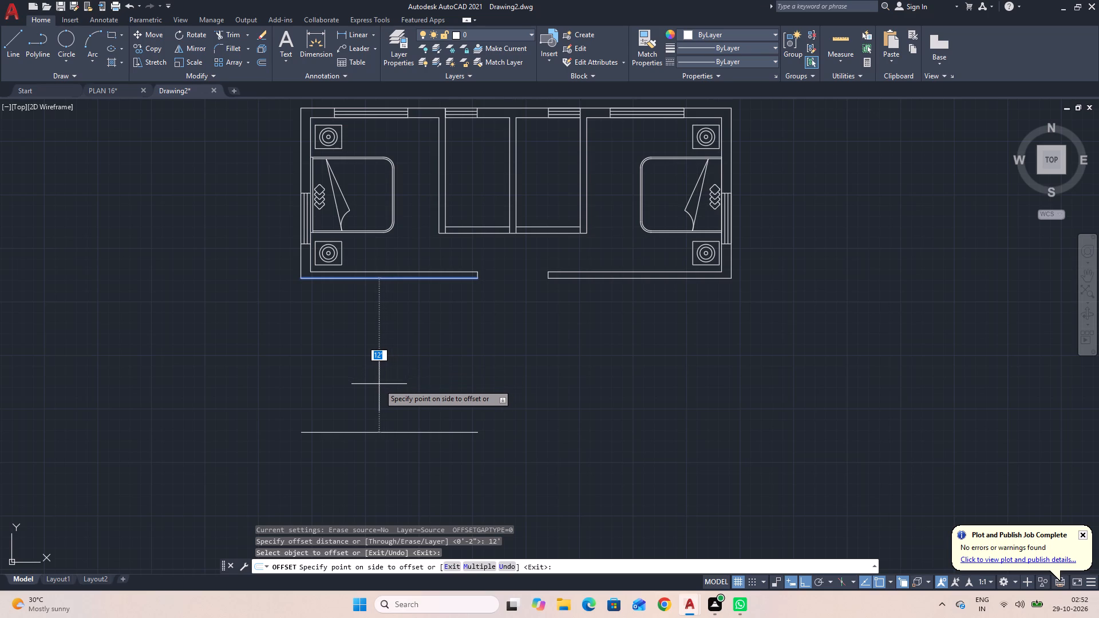
left_click(379, 385)
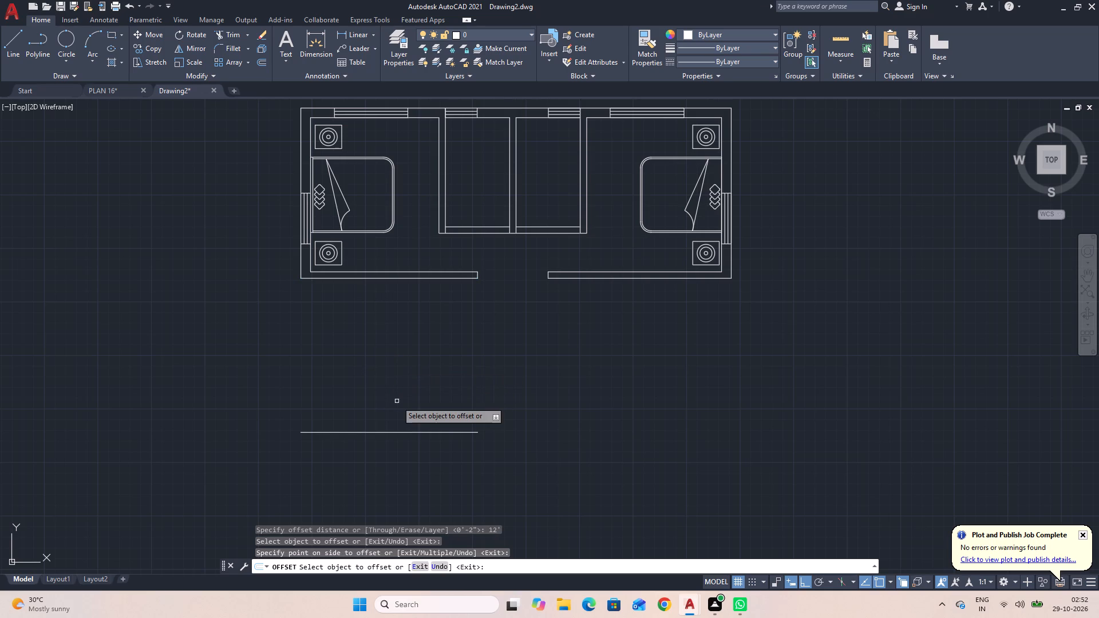
key("Escape")
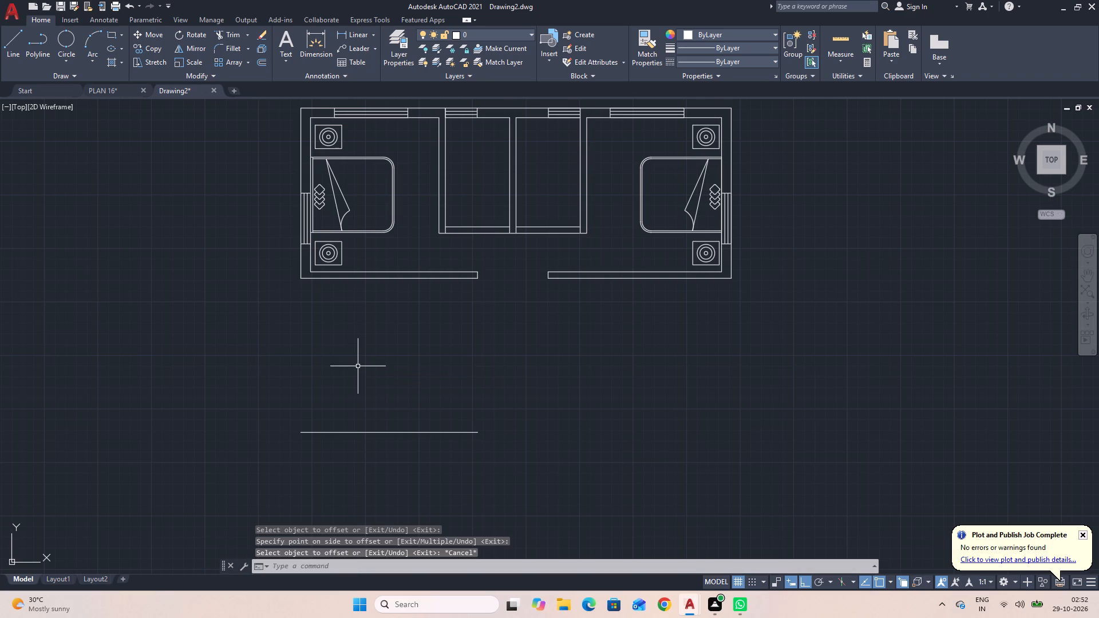
Offset the new line south of the plan by 6" to its south side, forming a second wall face.
key("6")
key("Escape")
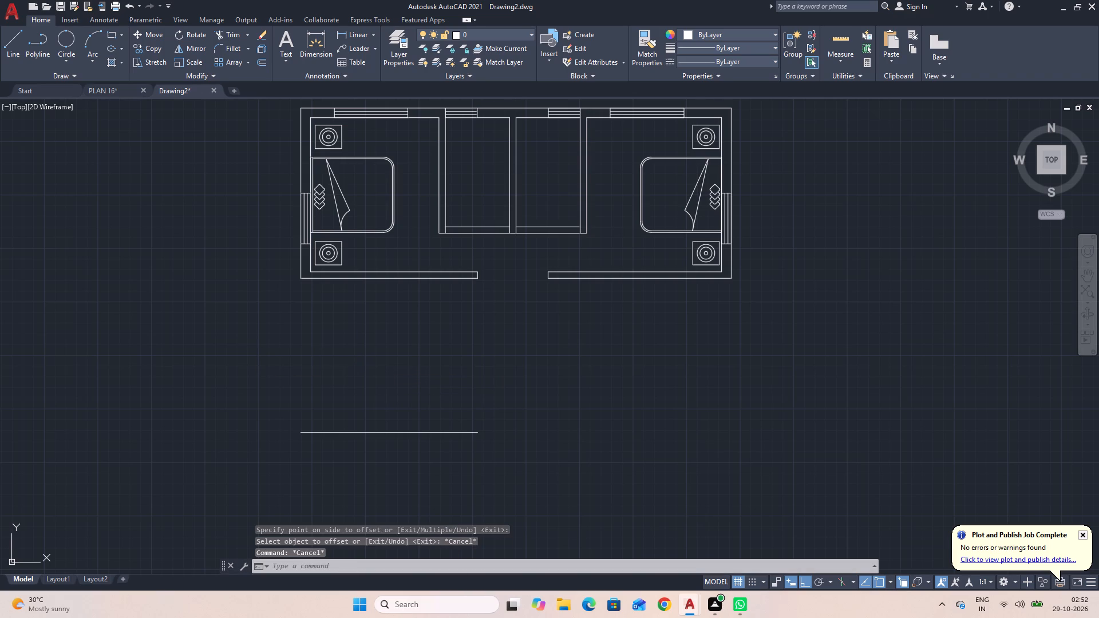
type("O")
key("space")
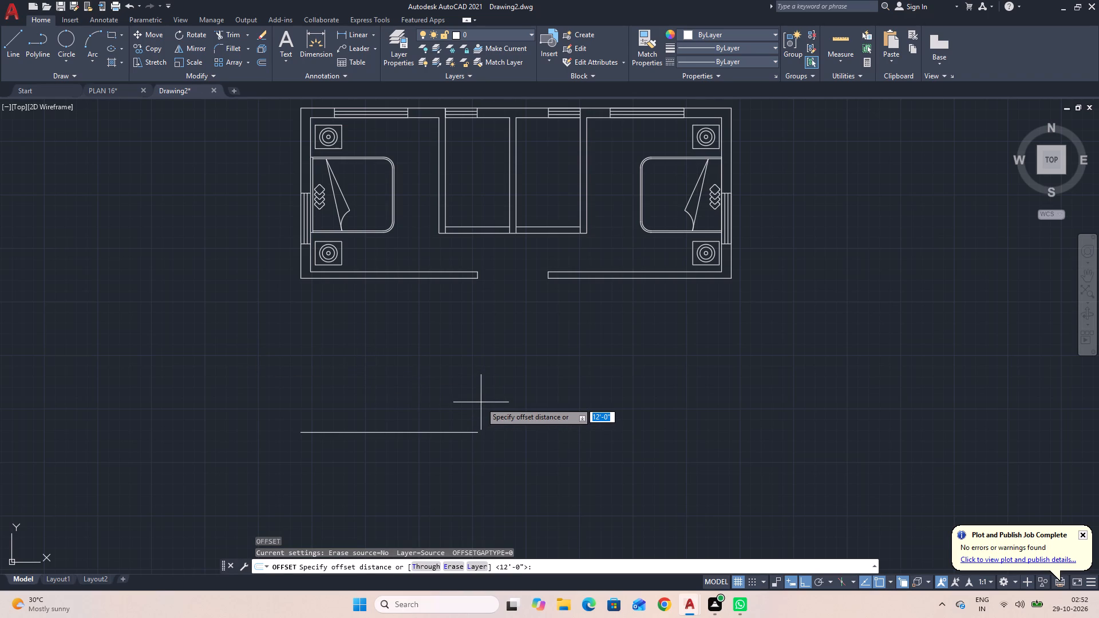
key("6")
key("Return")
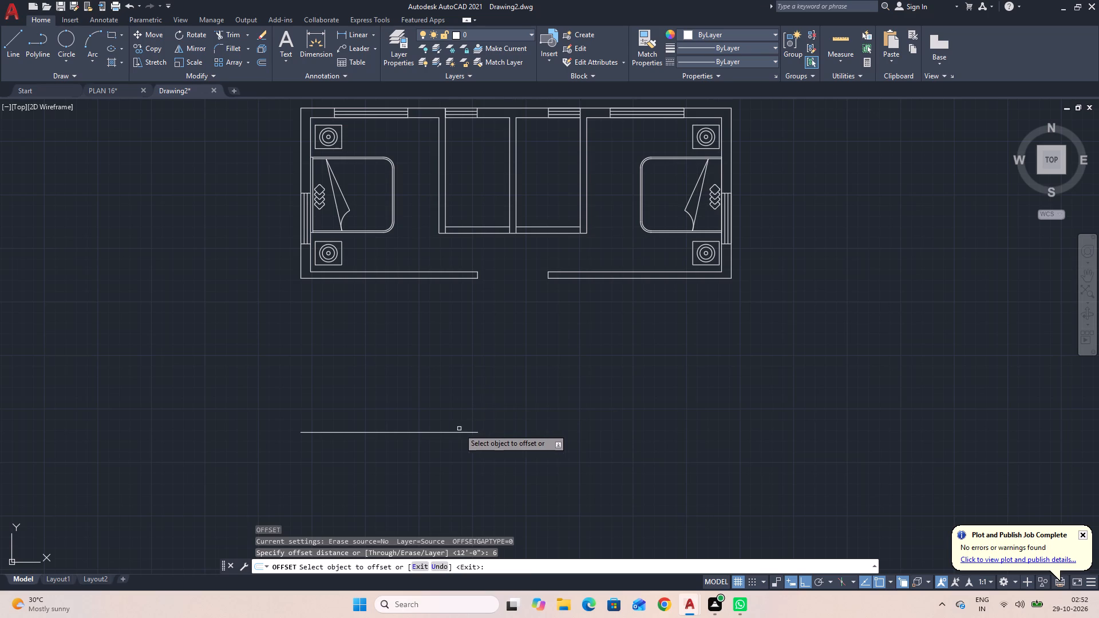
left_click(455, 433)
left_click(451, 462)
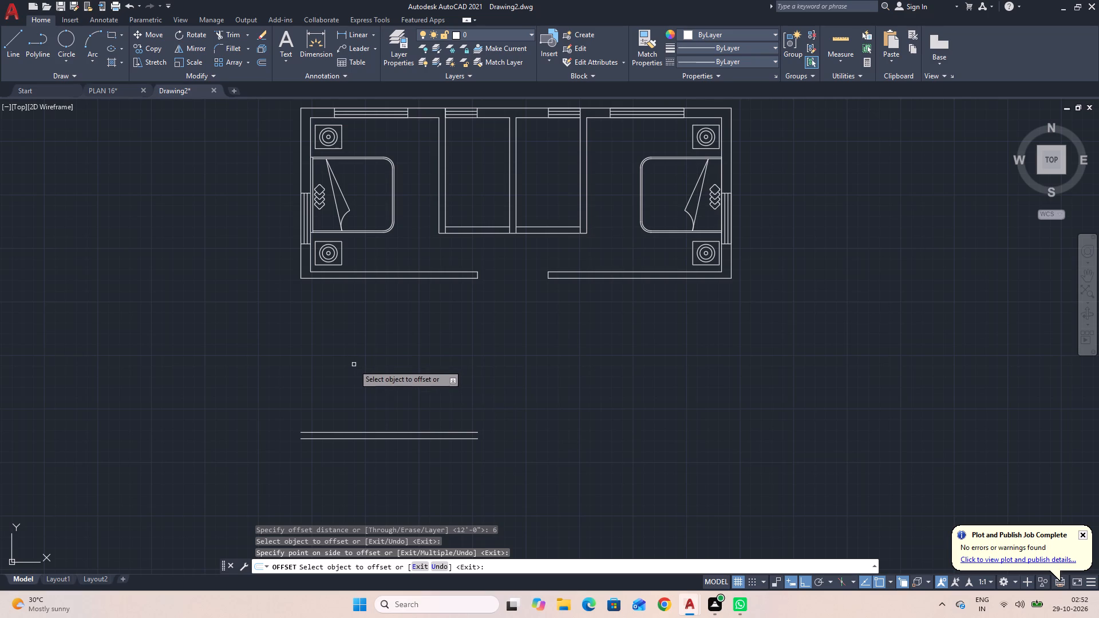
middle_click_drag(345, 370, 354, 302)
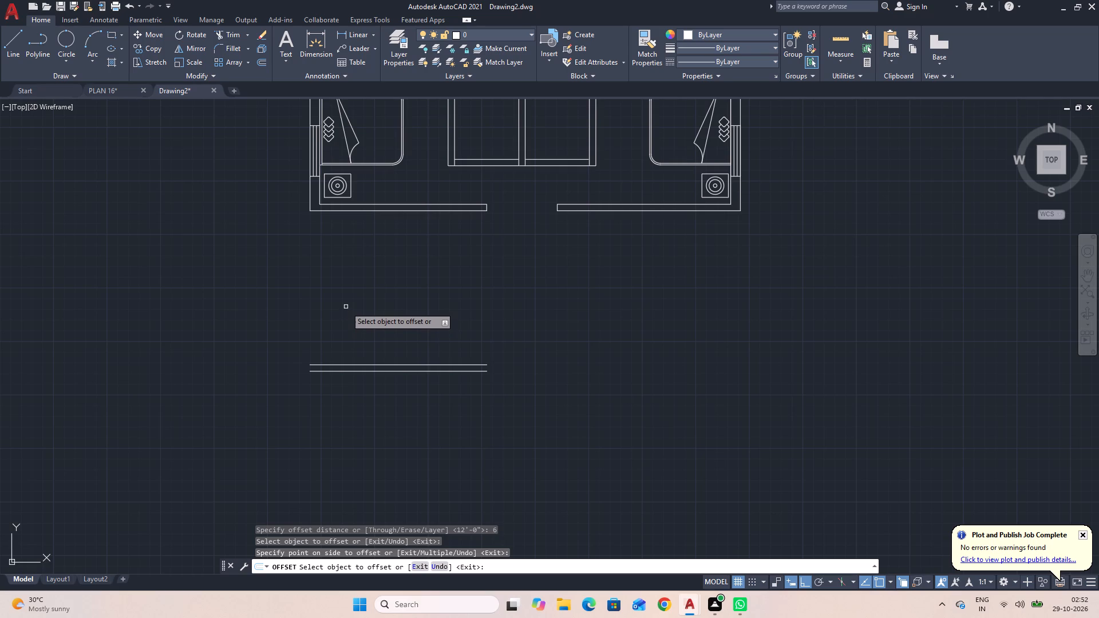
middle_click_drag(346, 307, 345, 350)
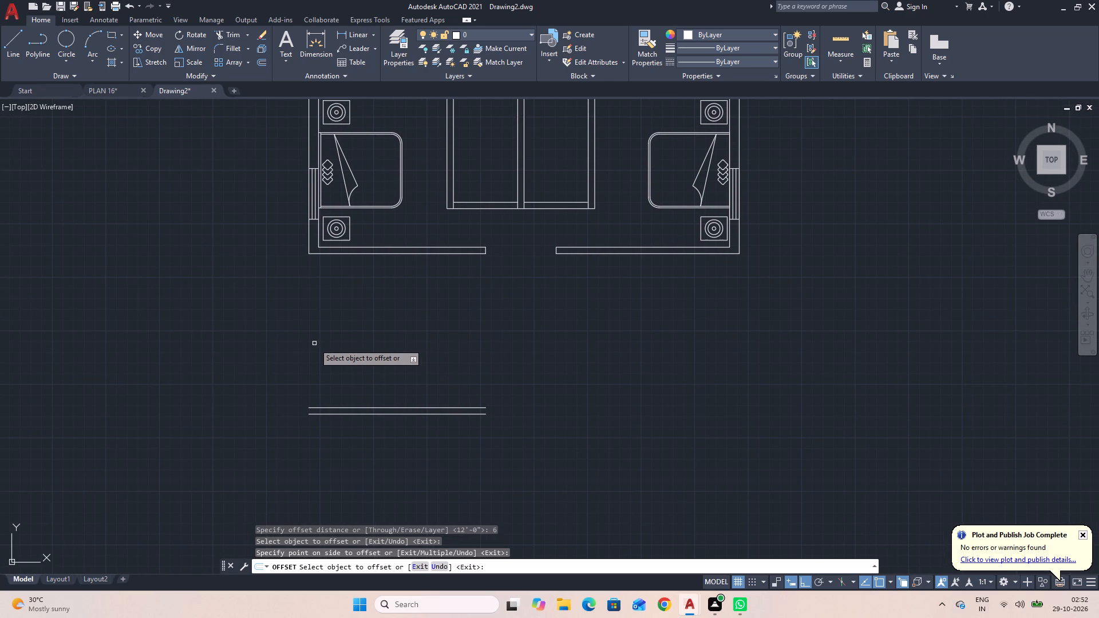
middle_click_drag(324, 349, 345, 274)
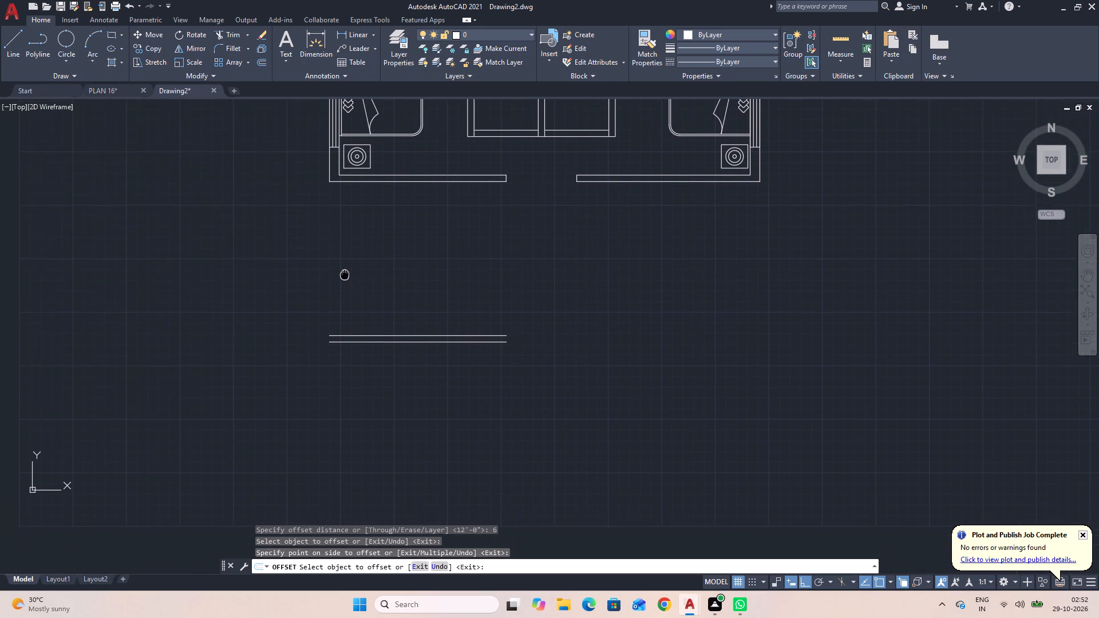
middle_click_drag(345, 274, 343, 259)
scroll(344, 259, "down", 1)
scroll(344, 259, "up", 1)
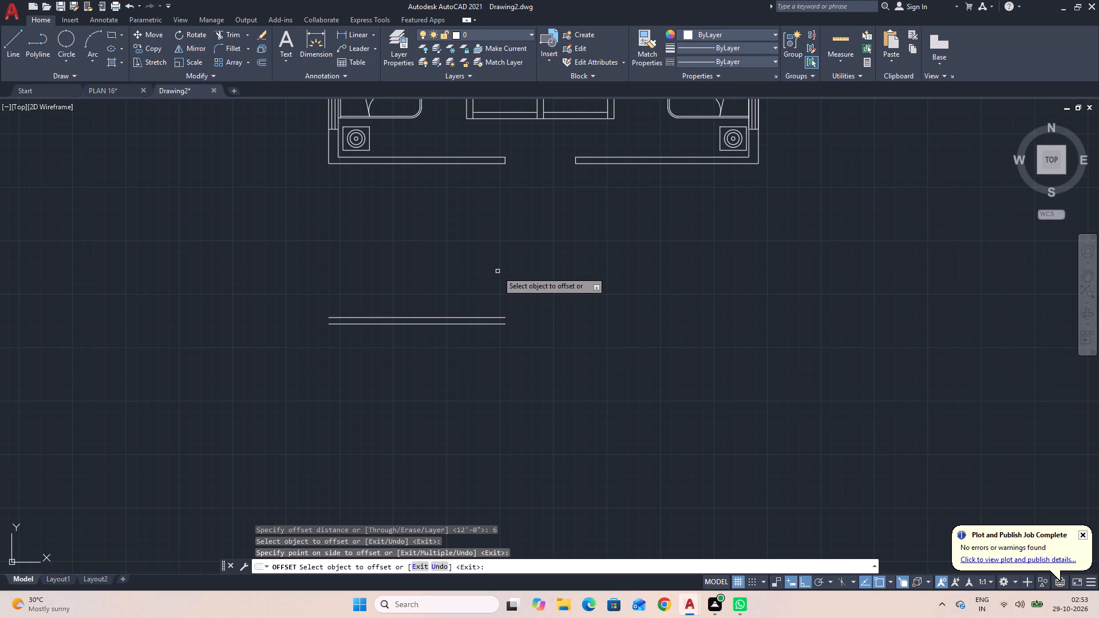
key("Escape")
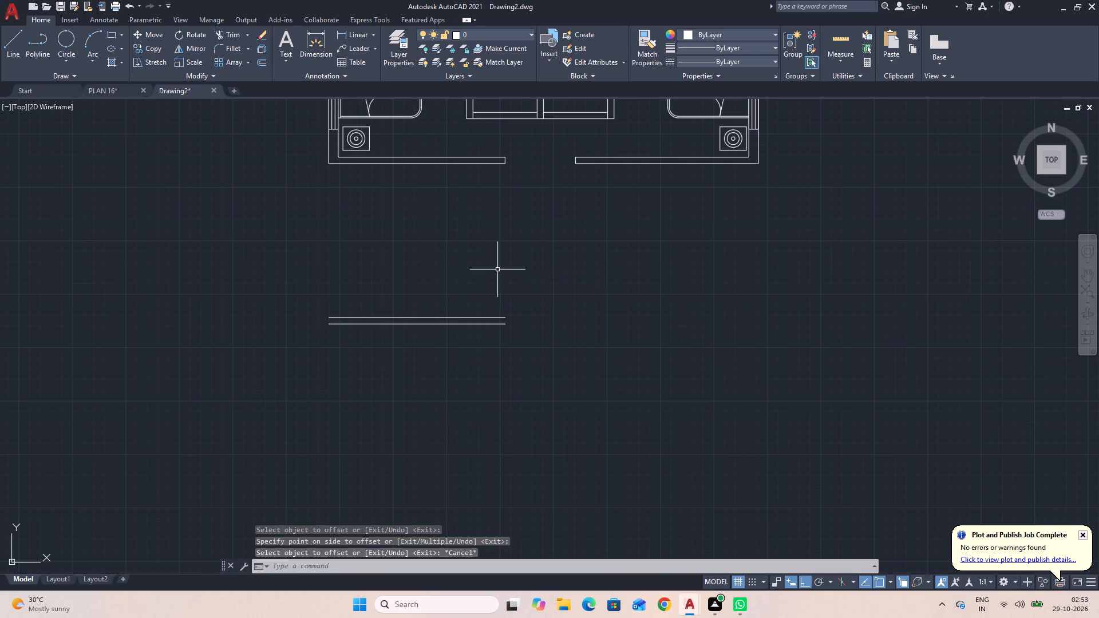
Close the east end of the new 6" wall with a short line joining its two faces.
key("l")
key("space")
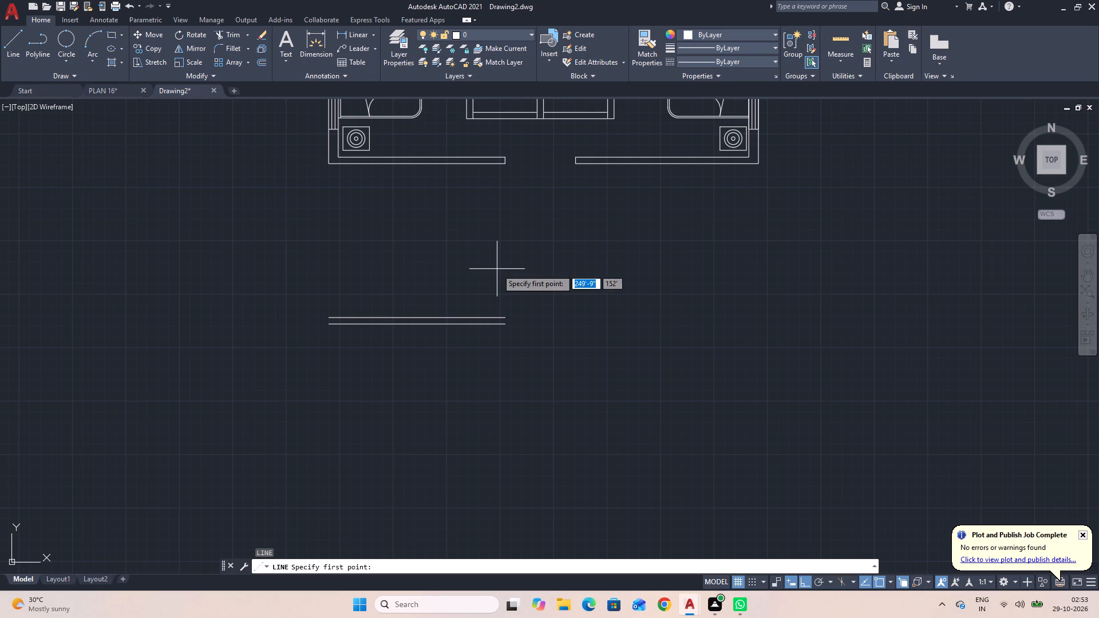
left_click(505, 319)
left_click(505, 323)
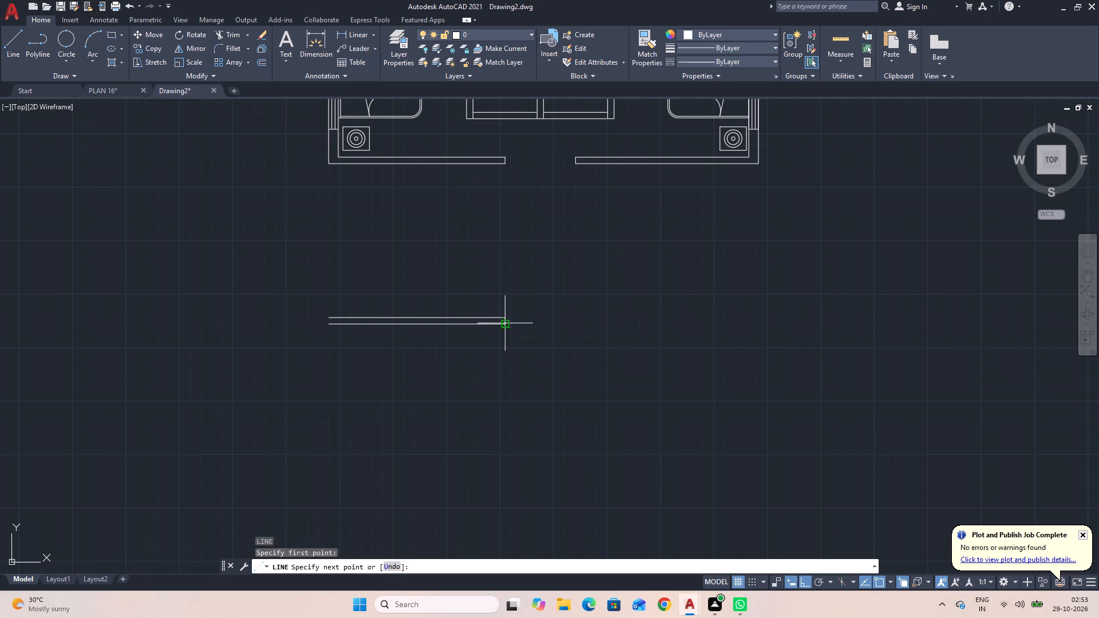
key("Escape")
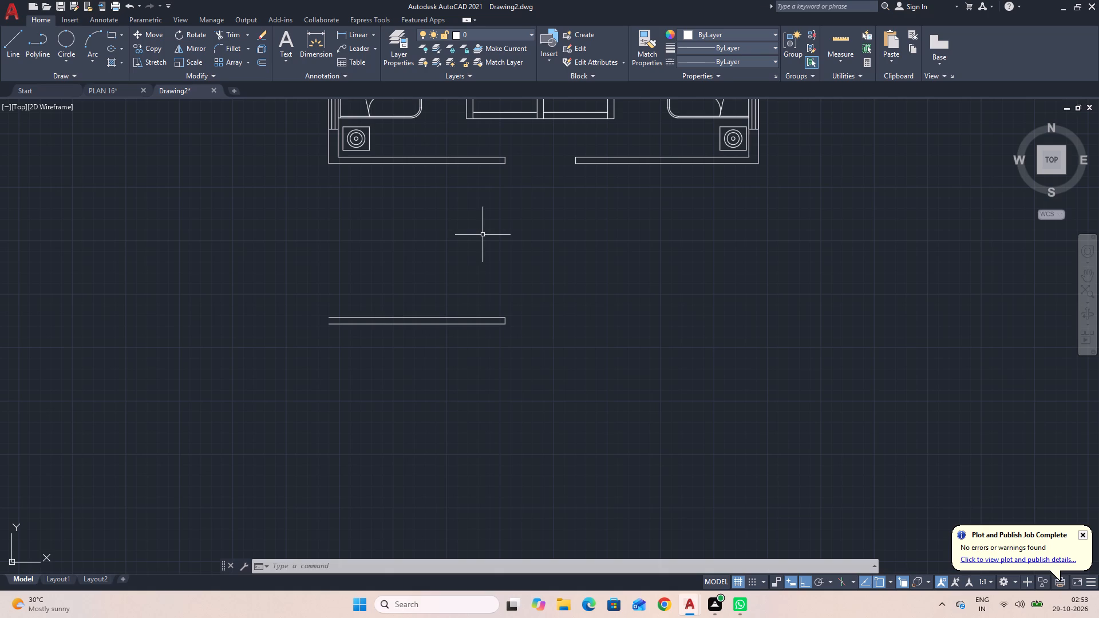
Draw a 12' vertical line from the west edge of the south wall opening down to the new wall's east end.
key("l")
key("space")
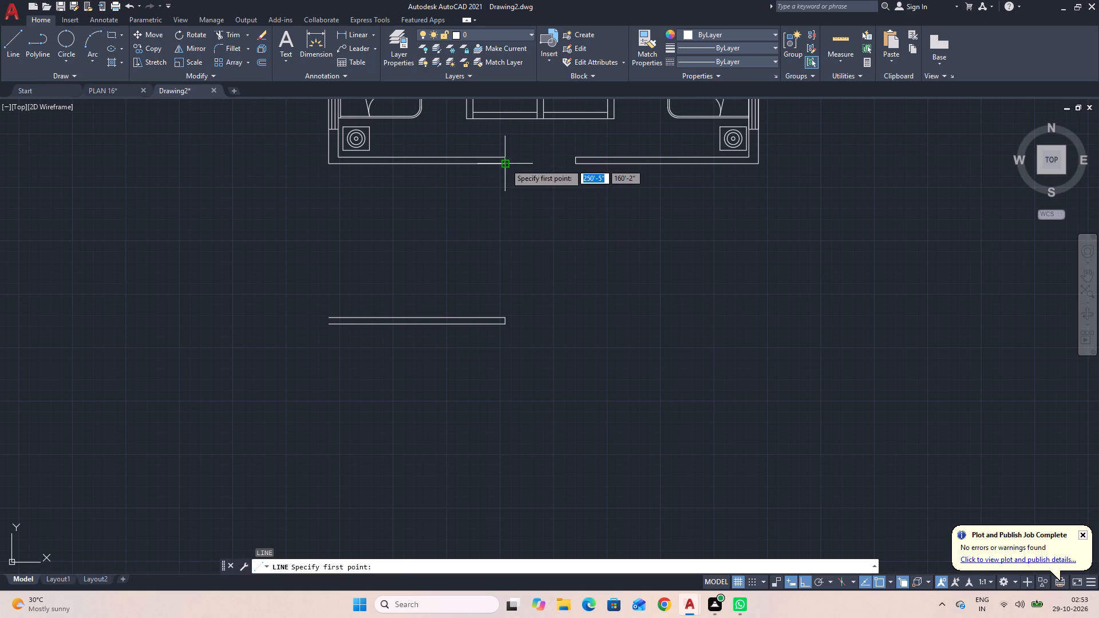
left_click(506, 164)
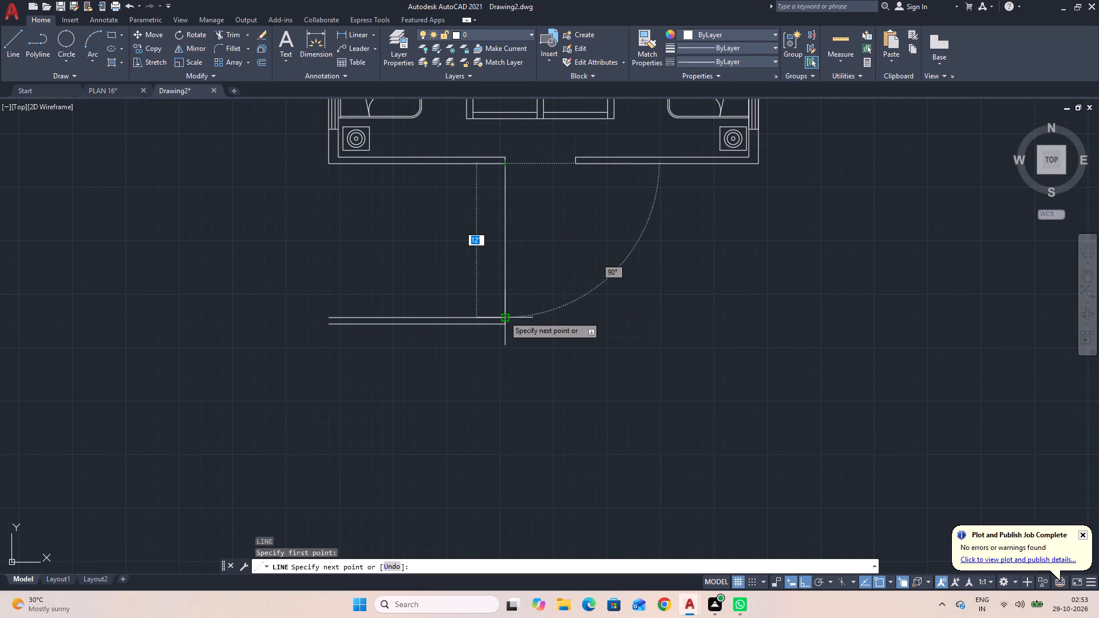
left_click(505, 316)
key("Escape")
Offset the 12' vertical line south of the plan 10'6" westward.
type("O")
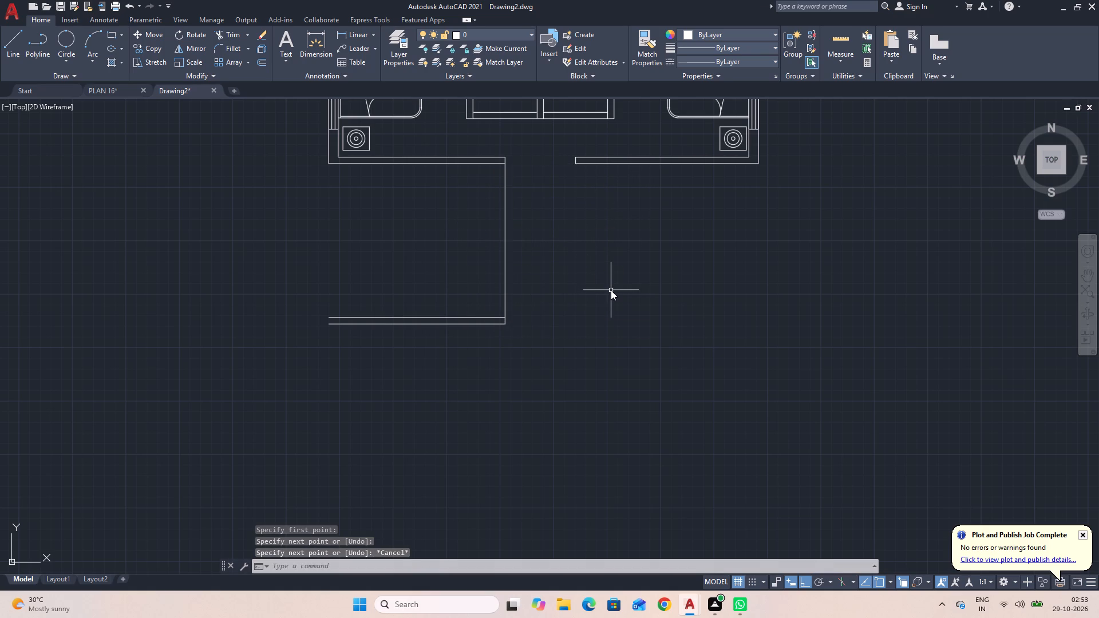
key("space")
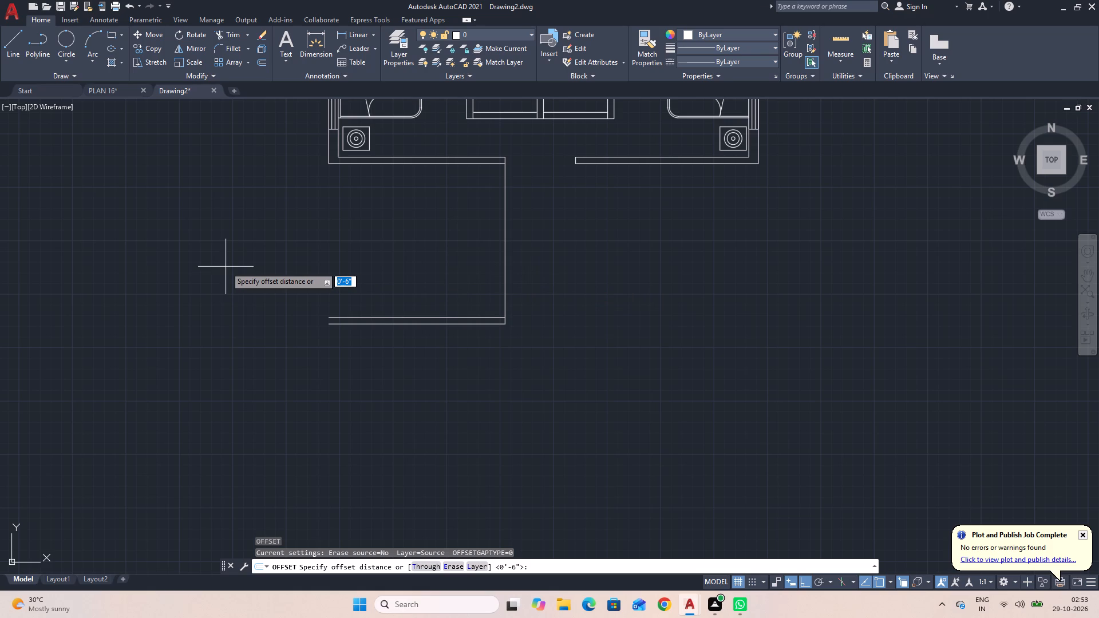
type("10")
key("apostrophe")
key("6")
key("Return")
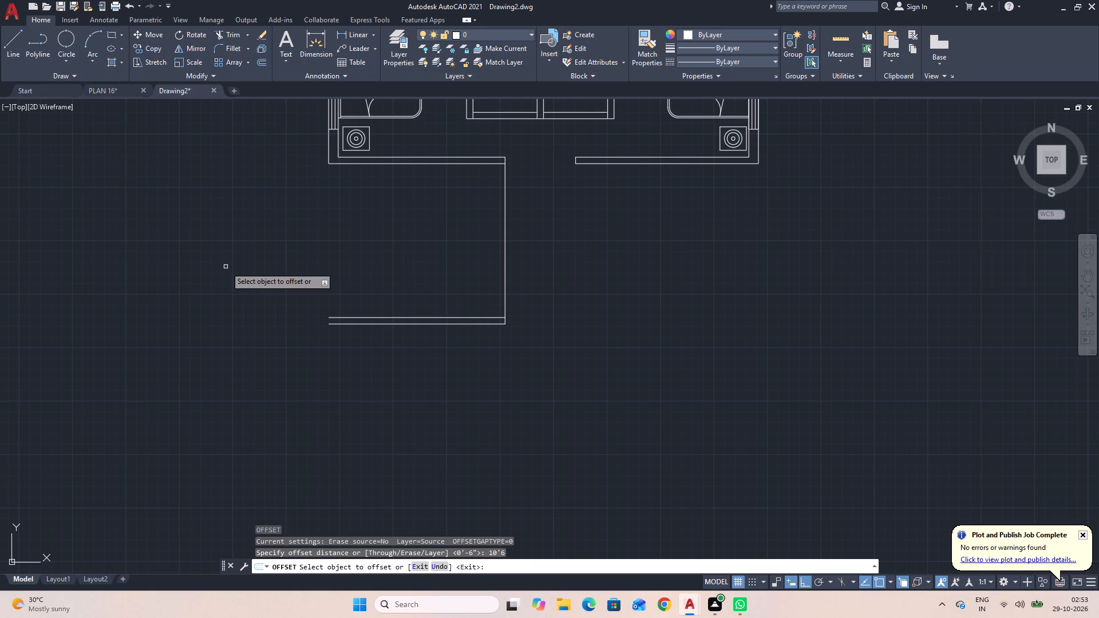
left_click(505, 237)
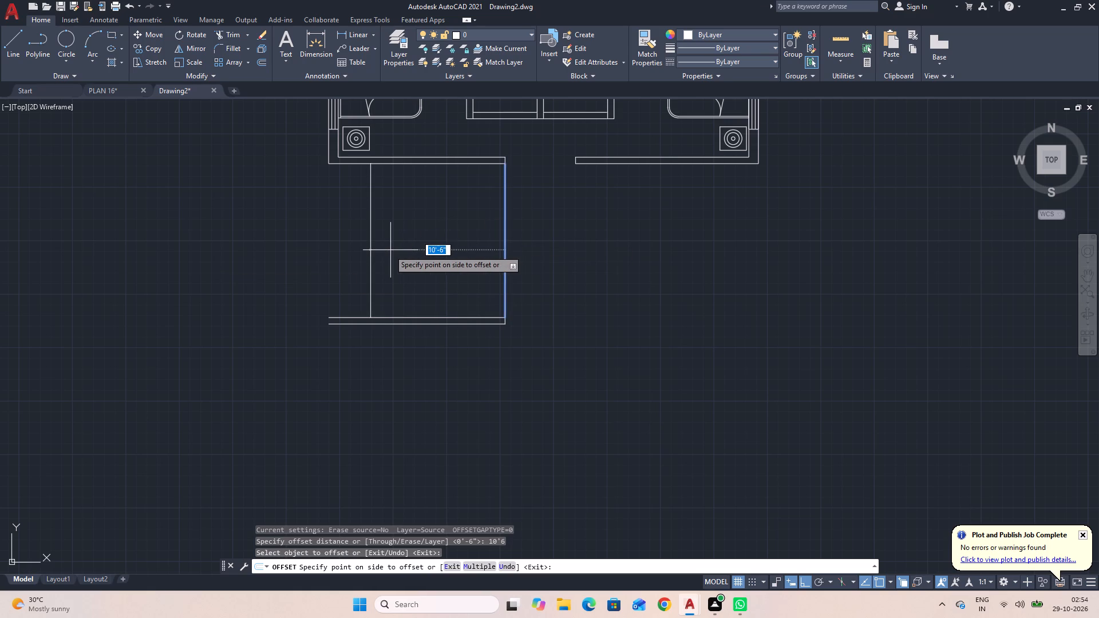
left_click(387, 253)
key("Escape")
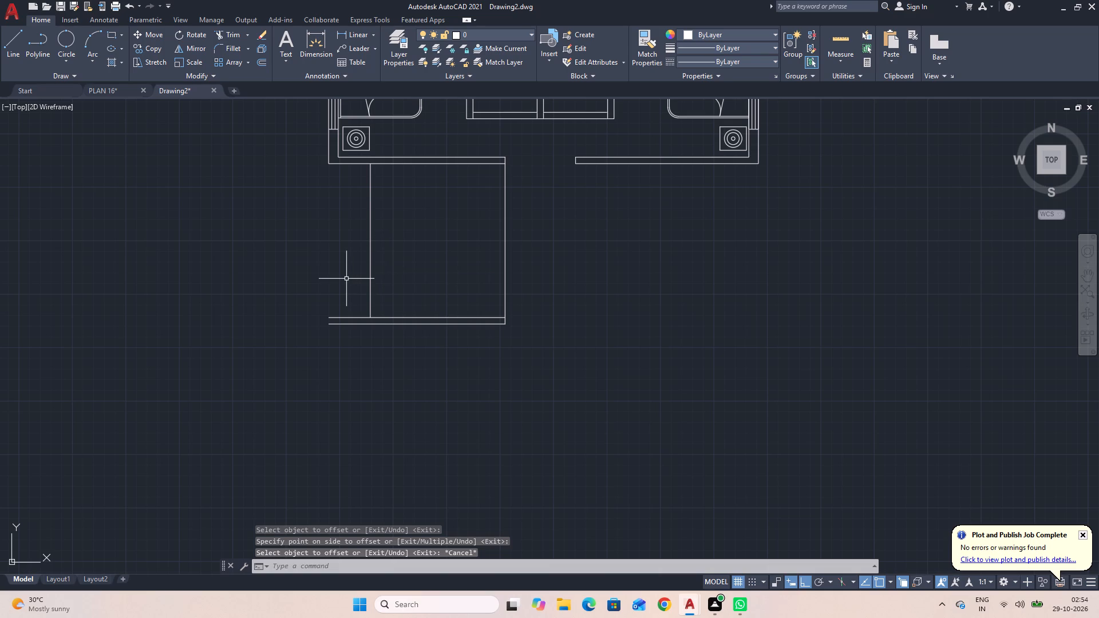
Offset the new room's west line 9" further west, forming the second face of the west wall.
key("space")
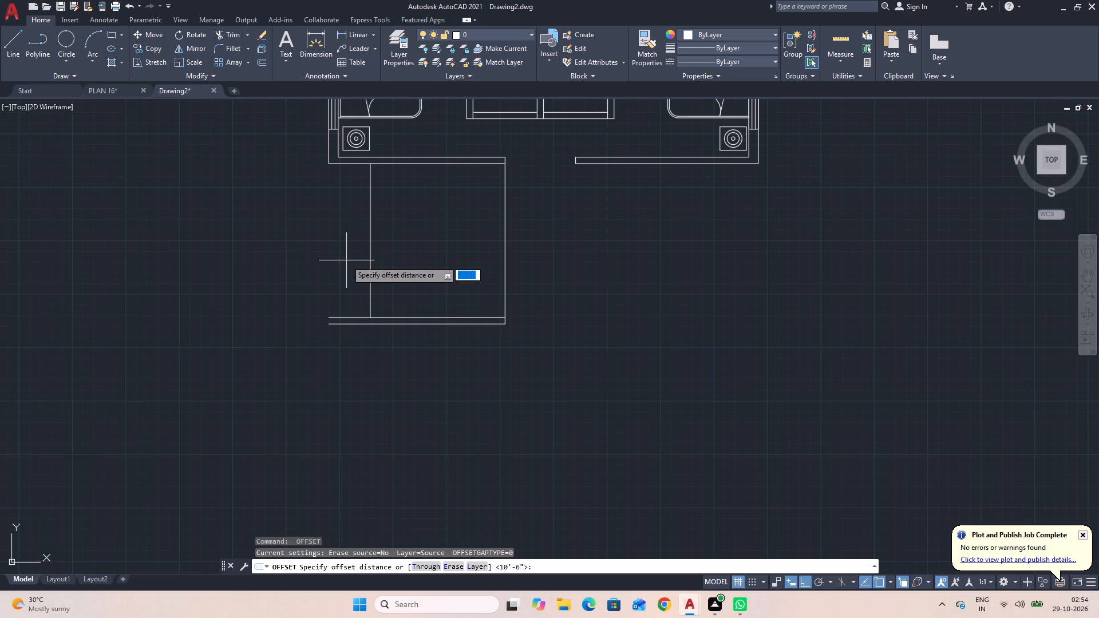
key("9")
key("Return")
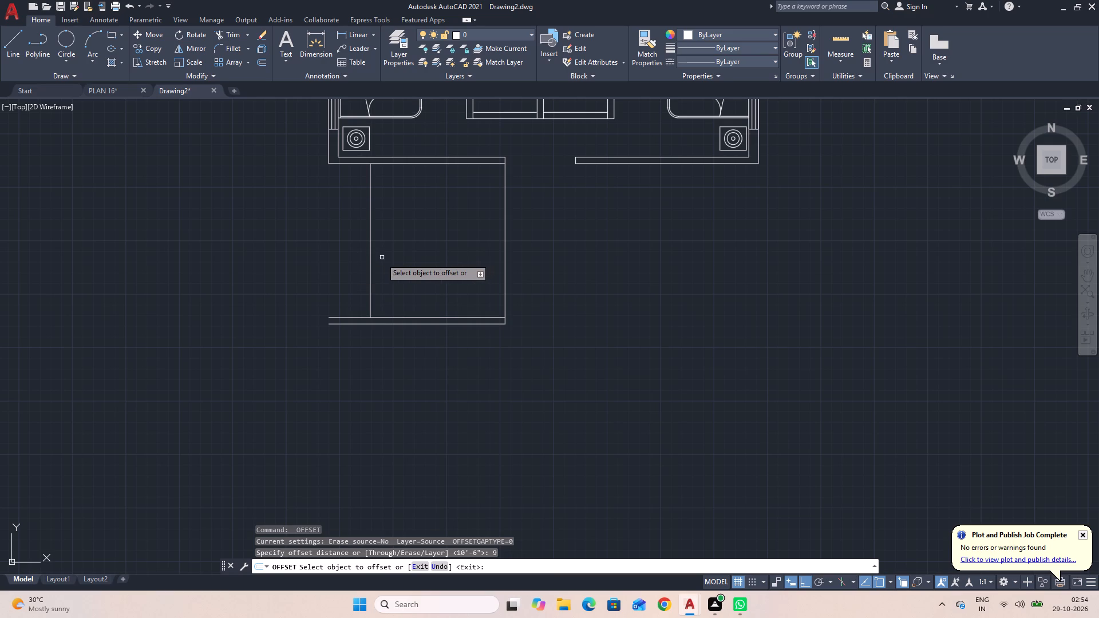
left_click(370, 259)
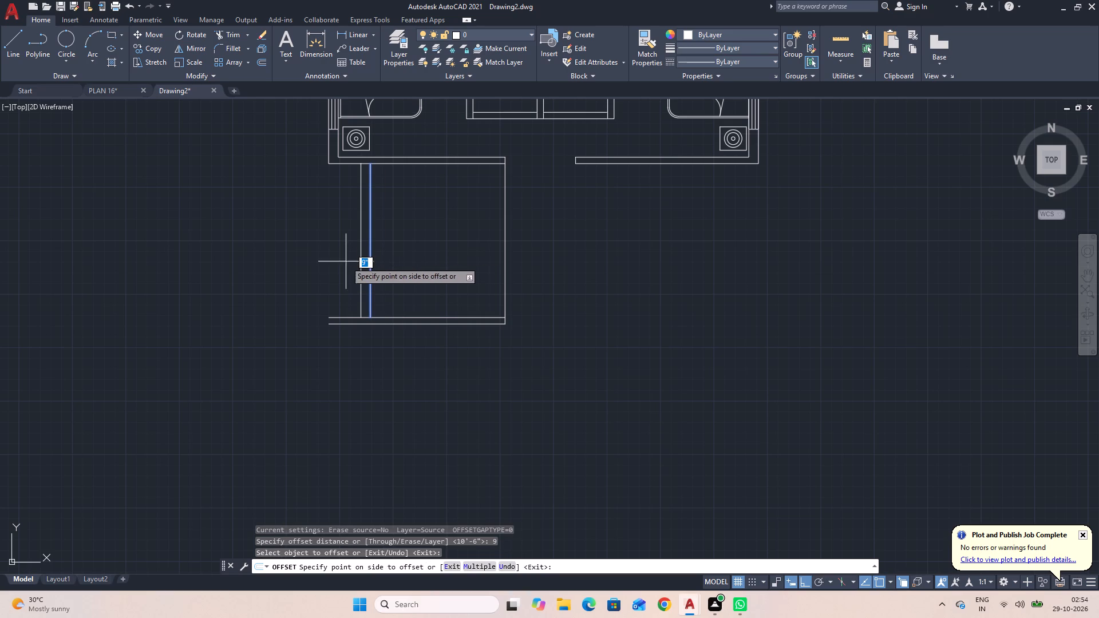
left_click(321, 265)
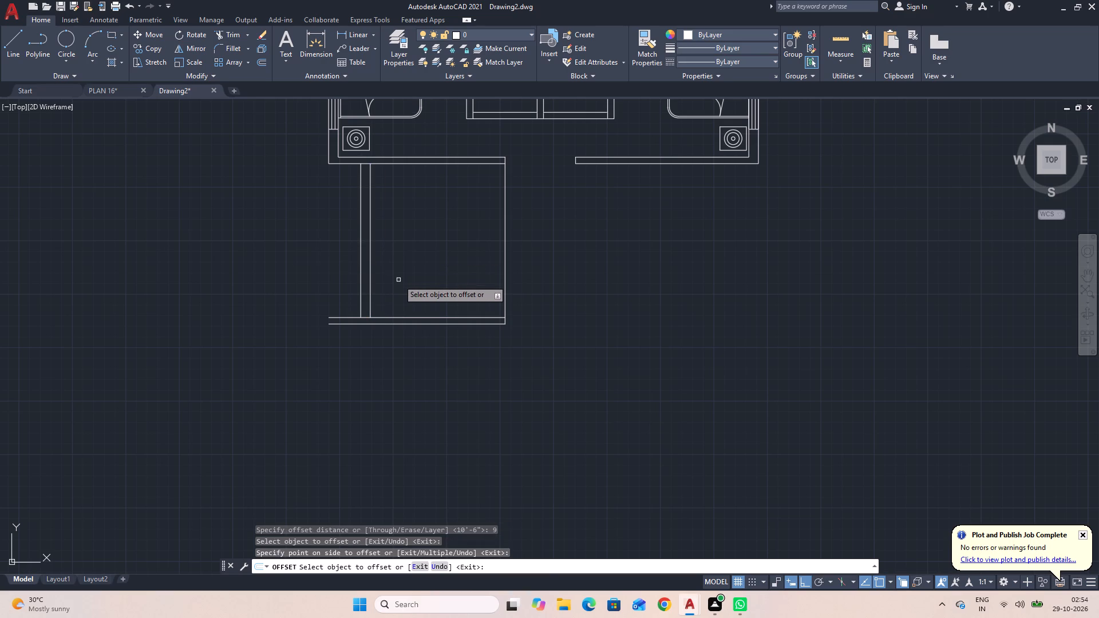
key("Escape")
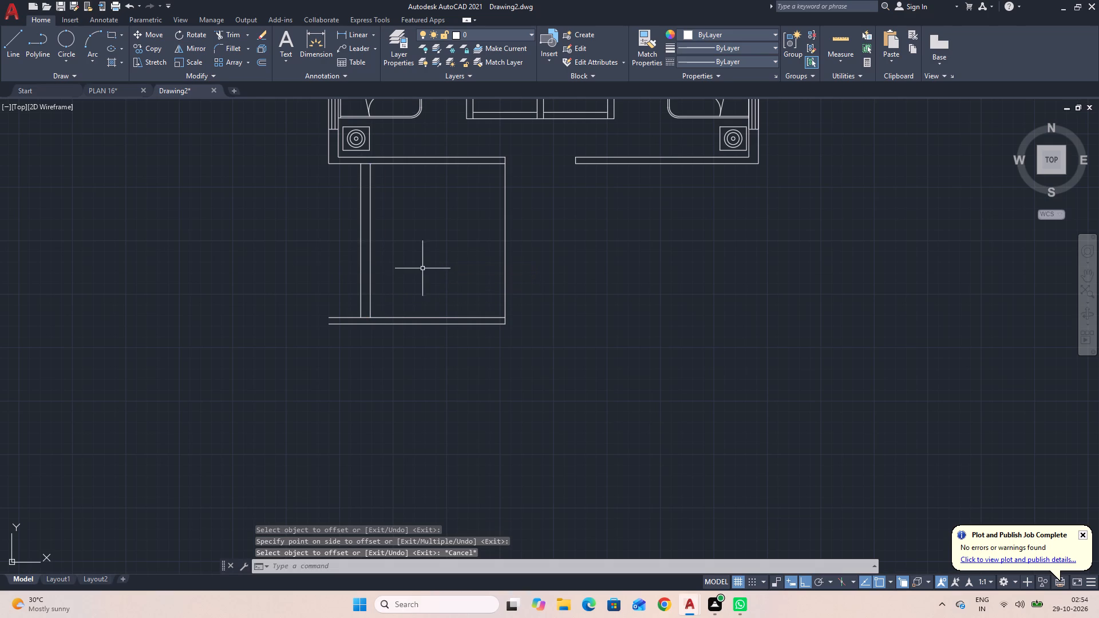
Extend both west wall lines down to the outer line of the new south wall.
type("EX")
key("space")
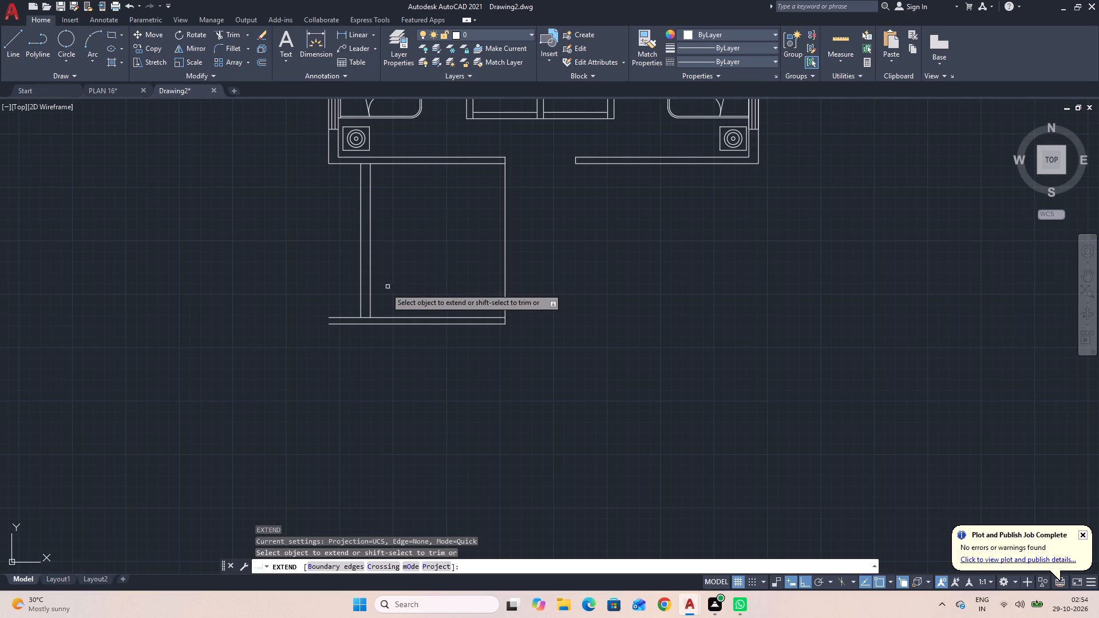
left_click(371, 292)
left_click(360, 295)
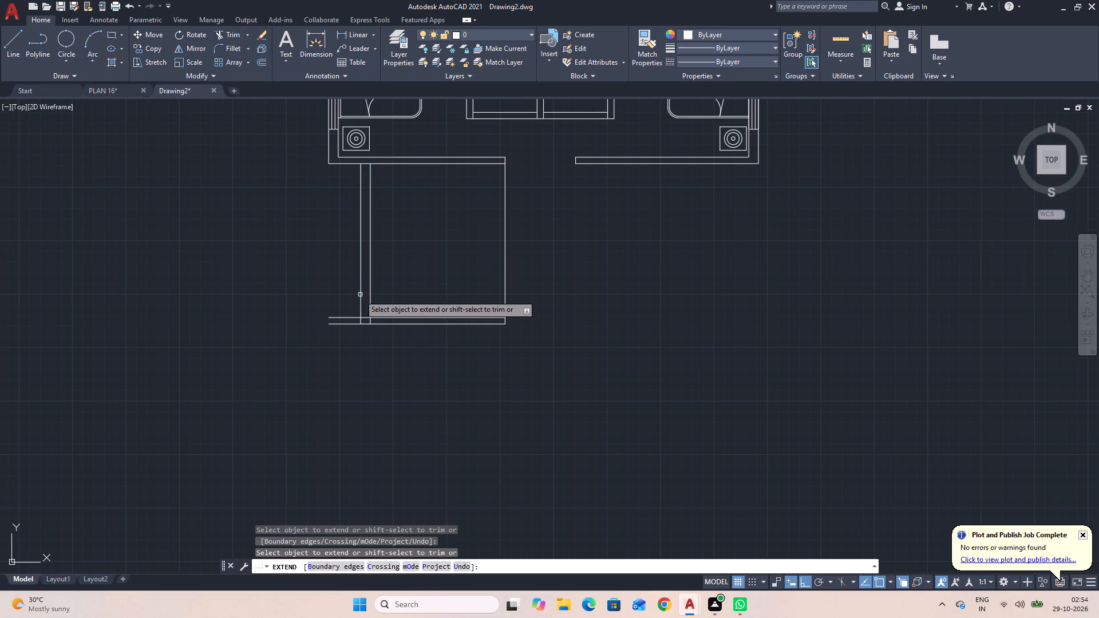
key("Escape")
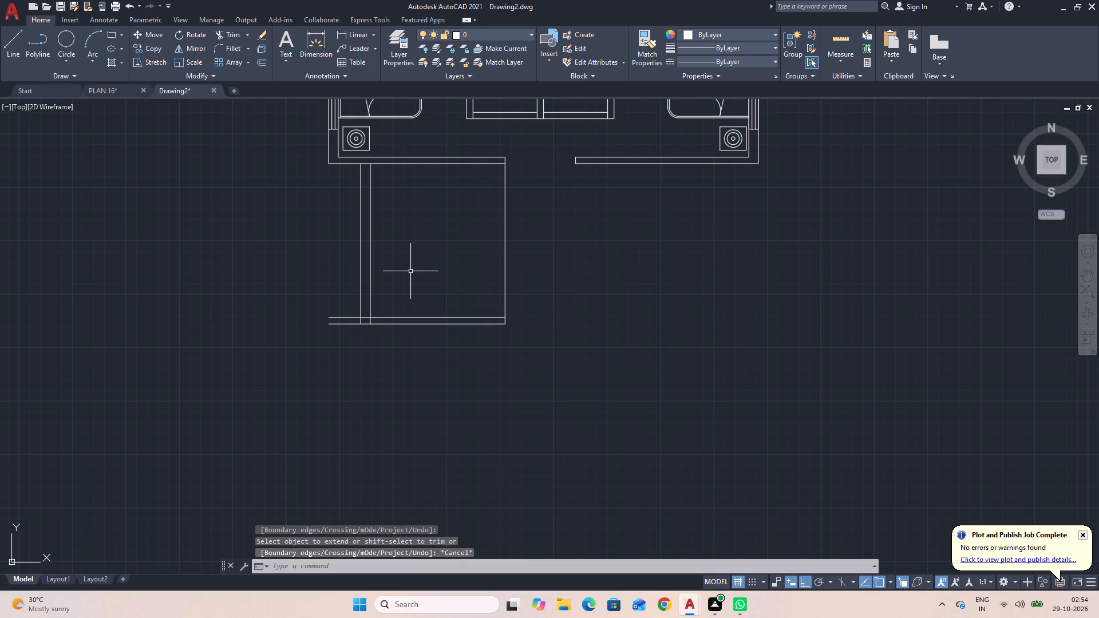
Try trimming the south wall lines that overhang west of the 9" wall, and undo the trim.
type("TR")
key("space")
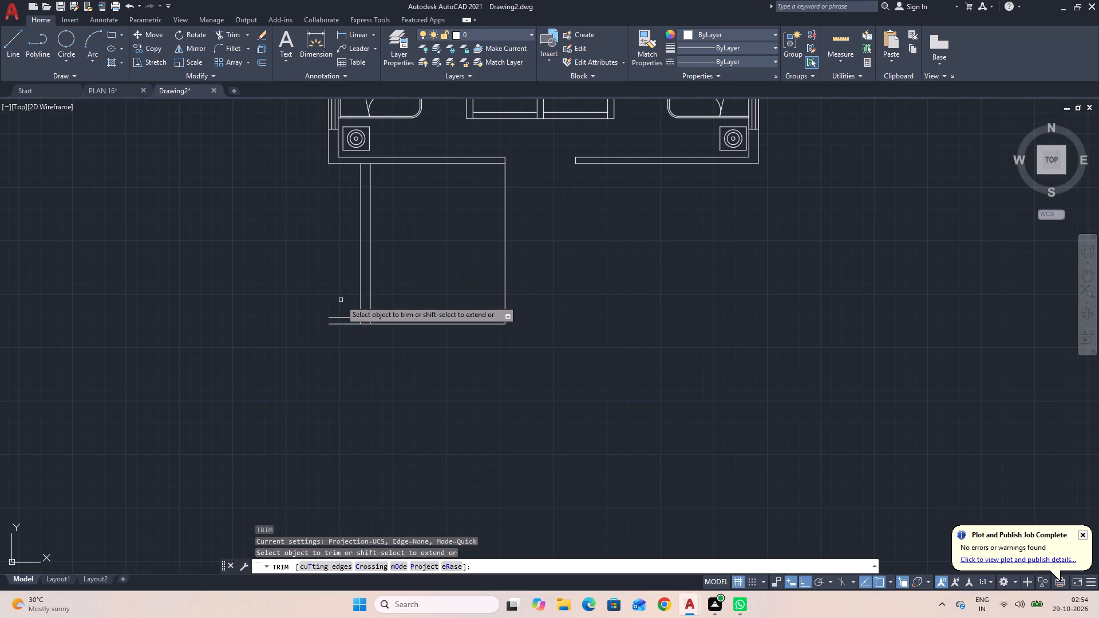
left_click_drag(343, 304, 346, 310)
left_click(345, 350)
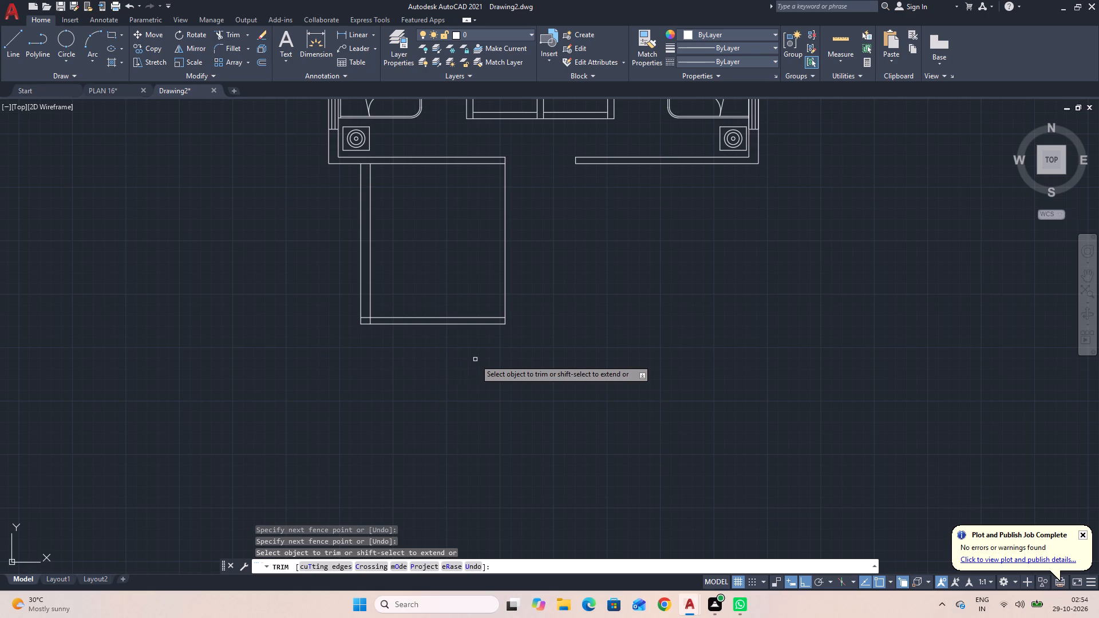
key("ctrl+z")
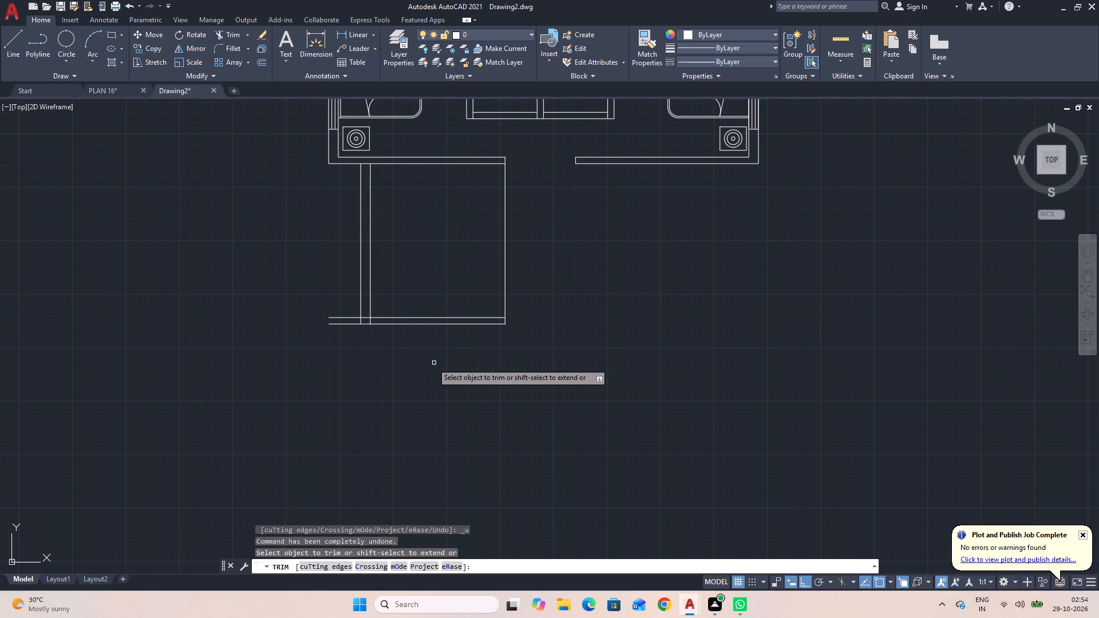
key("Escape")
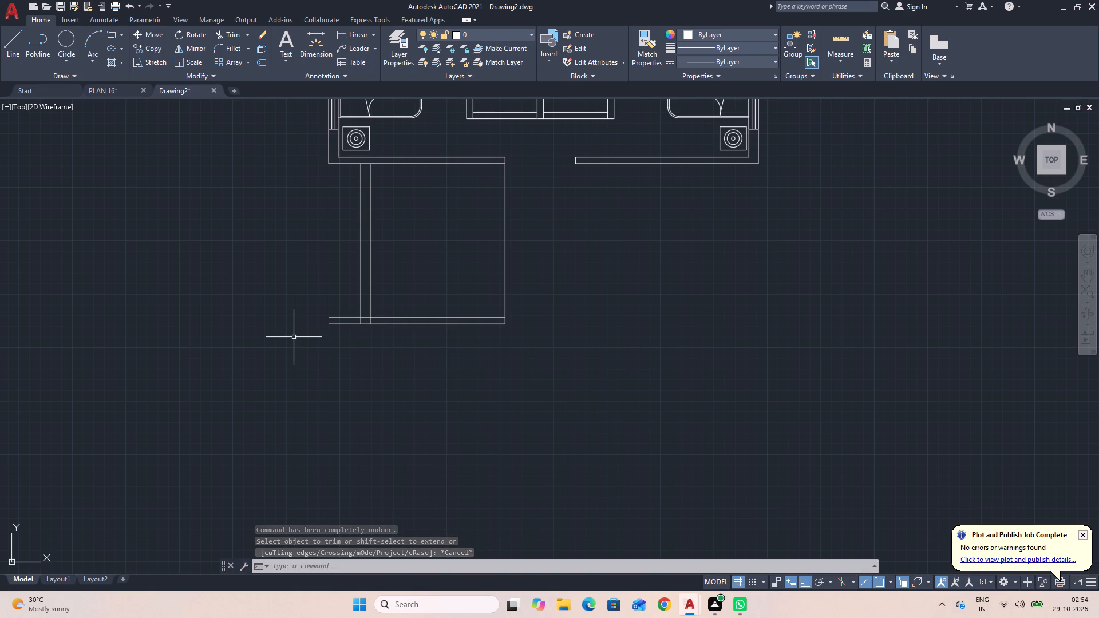
Trim the crossing lines where the 9" west wall meets the new south wall, leaving the junction open.
type("TR")
key("space")
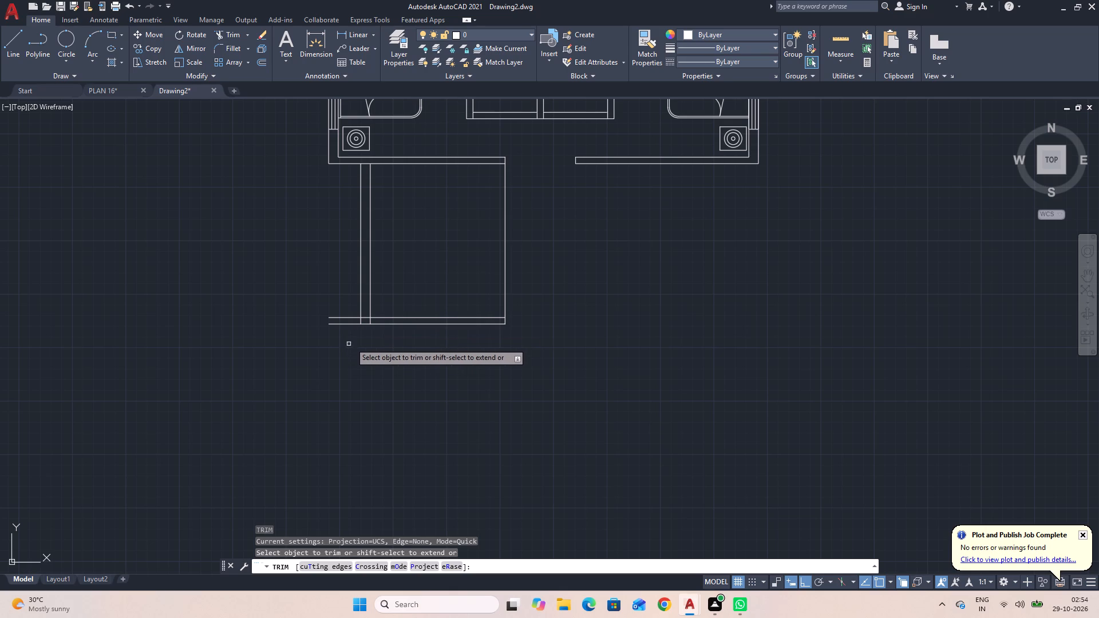
scroll(371, 320, "up", 1)
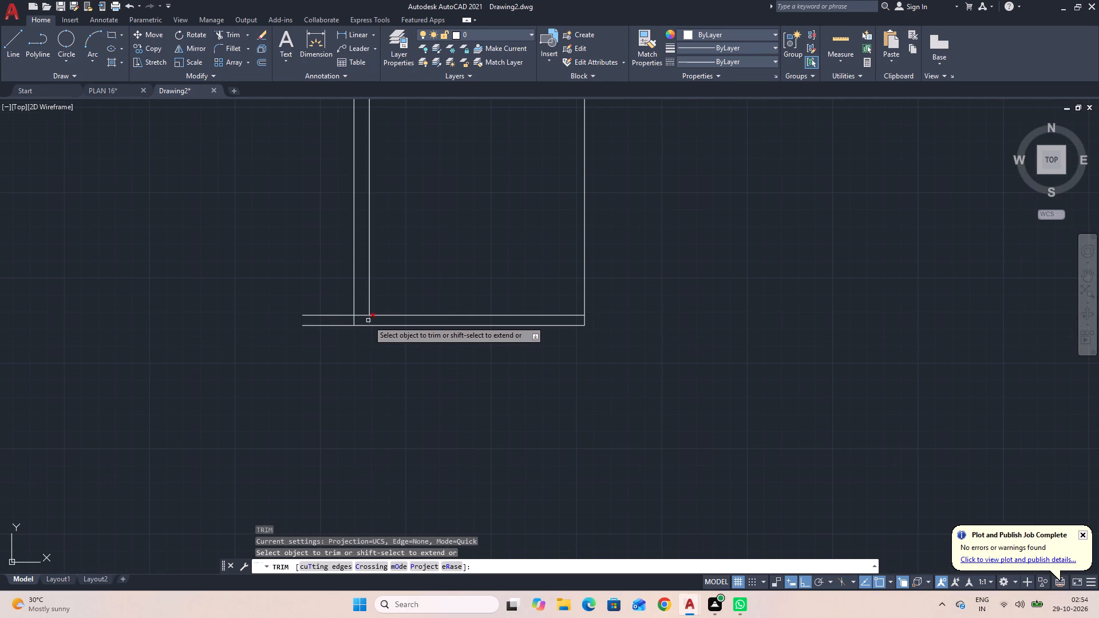
left_click(369, 320)
left_click(361, 314)
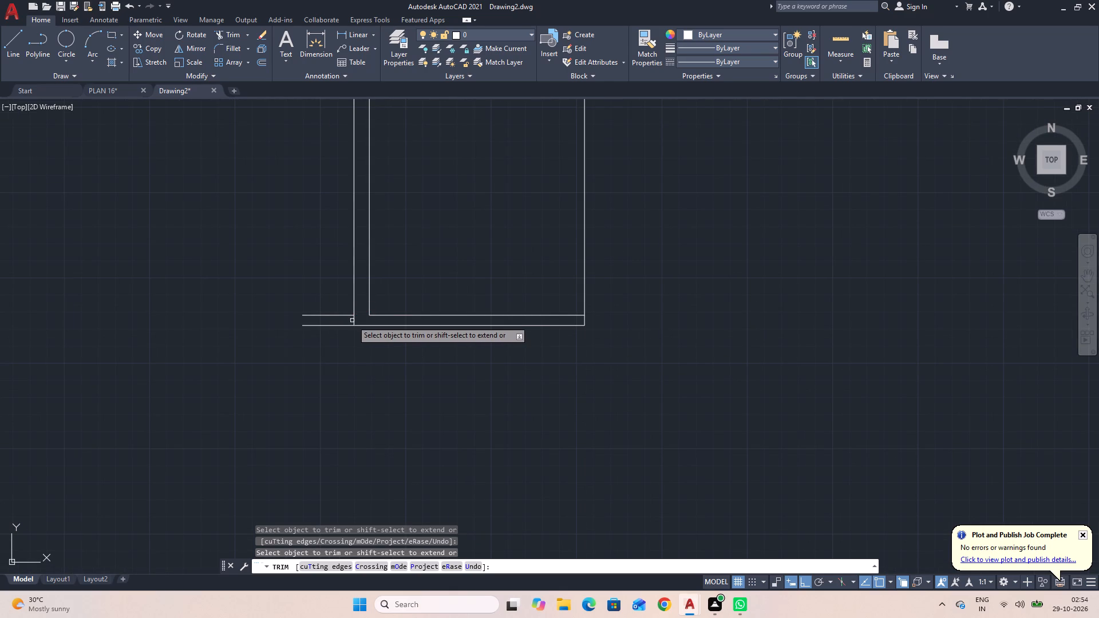
left_click(353, 320)
scroll(359, 348, "down", 1)
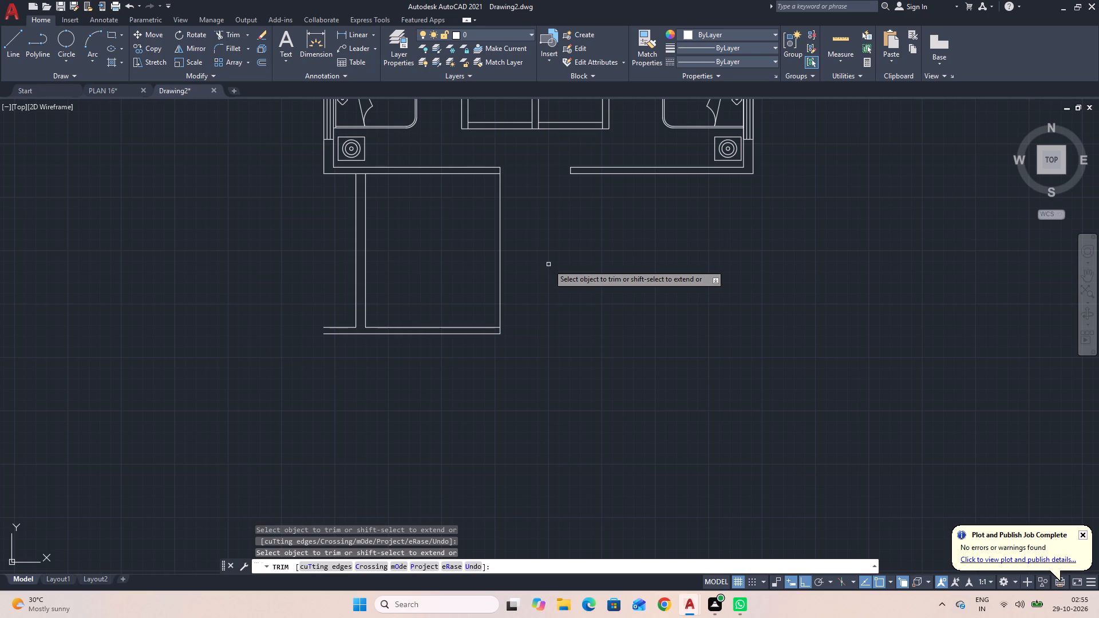
key("Escape")
Offset the new room's east line 6" westward, forming the inner face of the east wall.
type("O")
key("space")
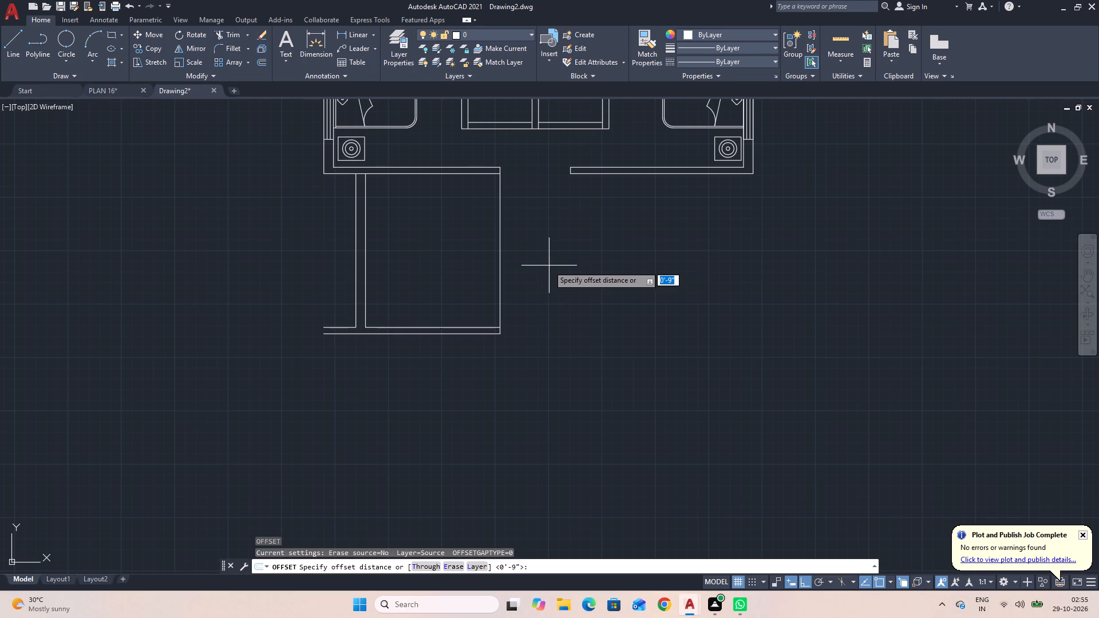
key("6")
key("Return")
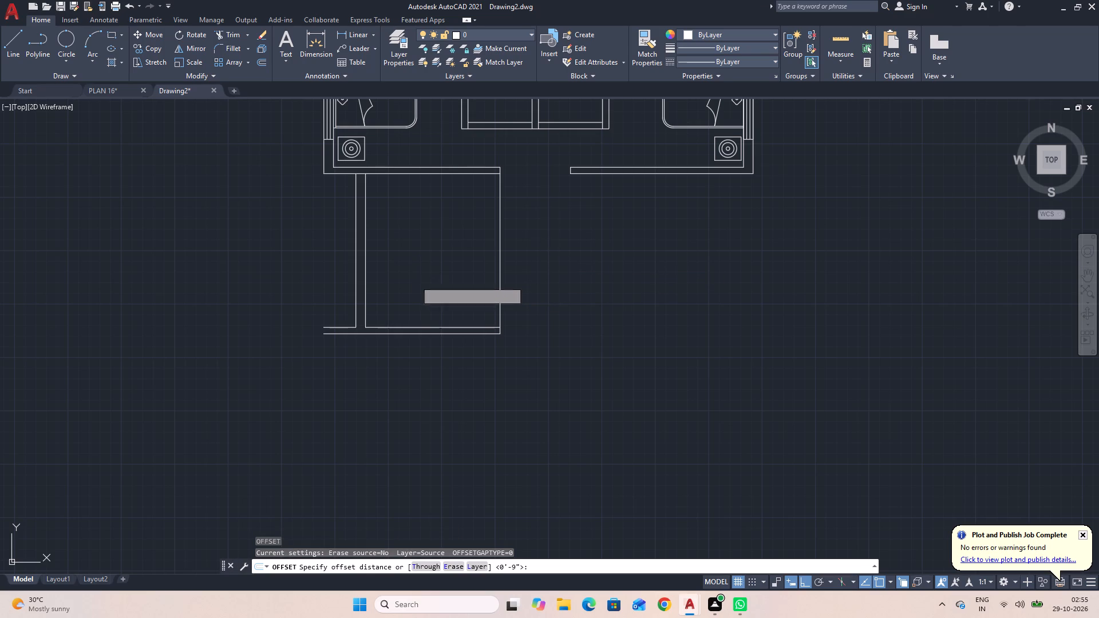
left_click(500, 251)
left_click(489, 251)
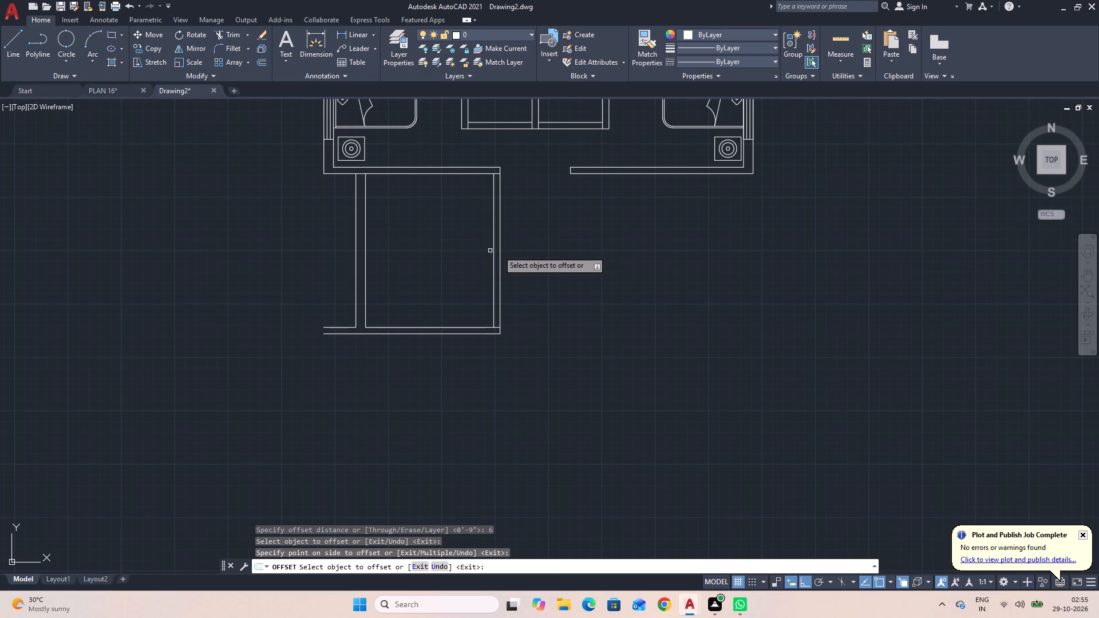
key("Escape")
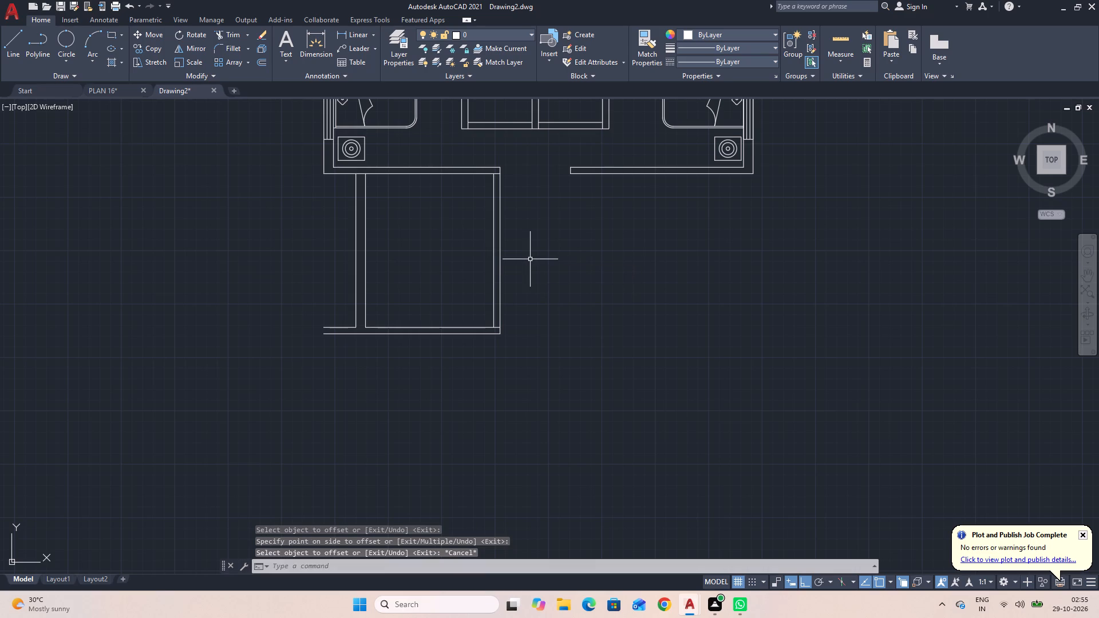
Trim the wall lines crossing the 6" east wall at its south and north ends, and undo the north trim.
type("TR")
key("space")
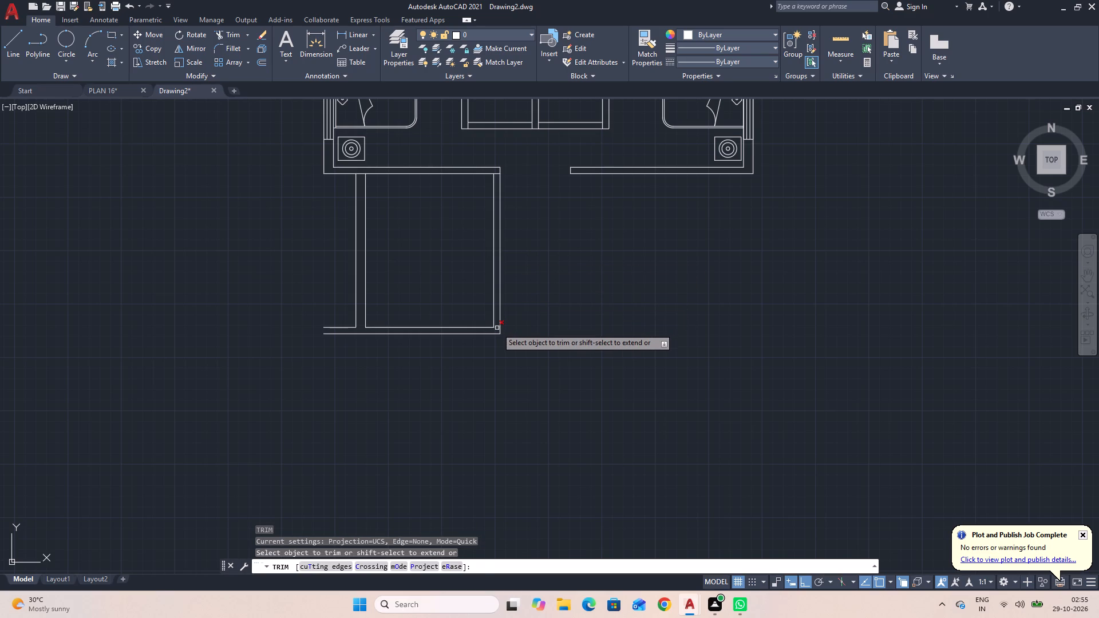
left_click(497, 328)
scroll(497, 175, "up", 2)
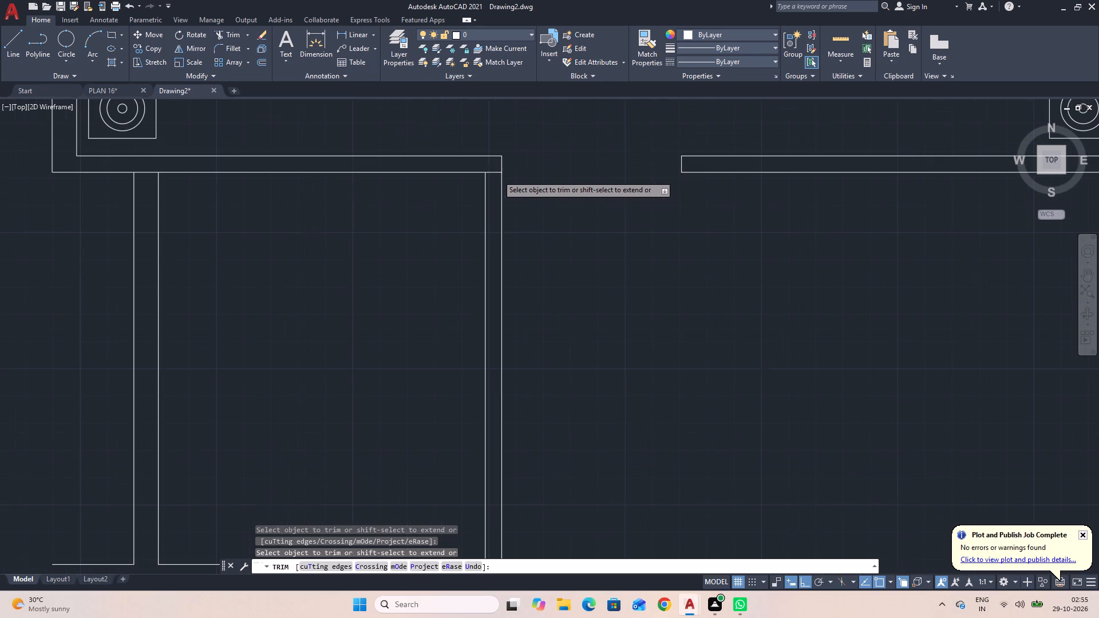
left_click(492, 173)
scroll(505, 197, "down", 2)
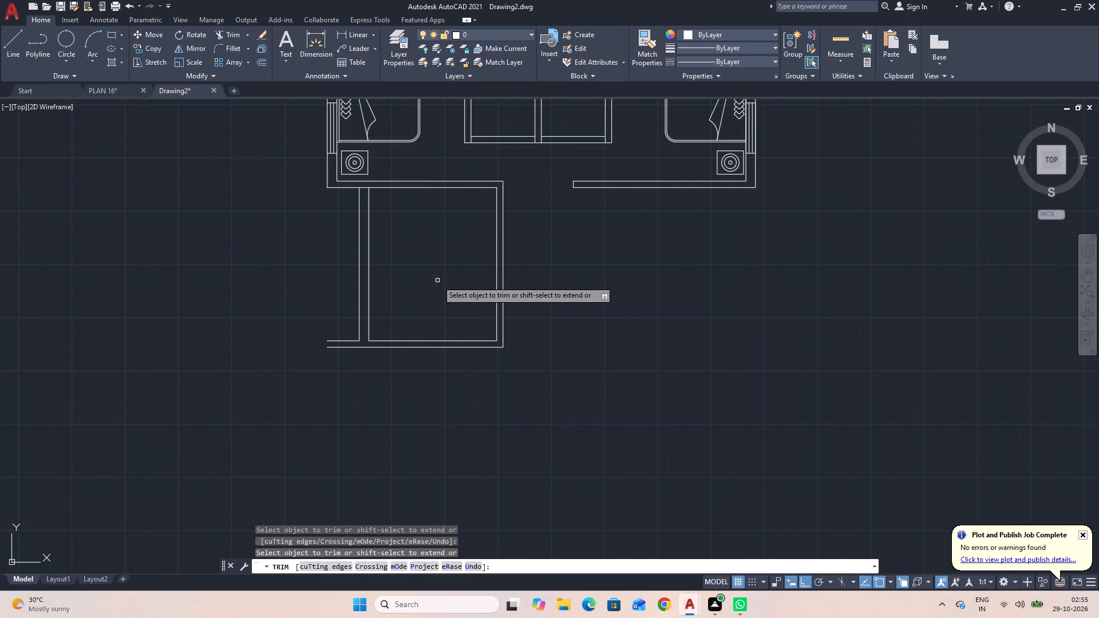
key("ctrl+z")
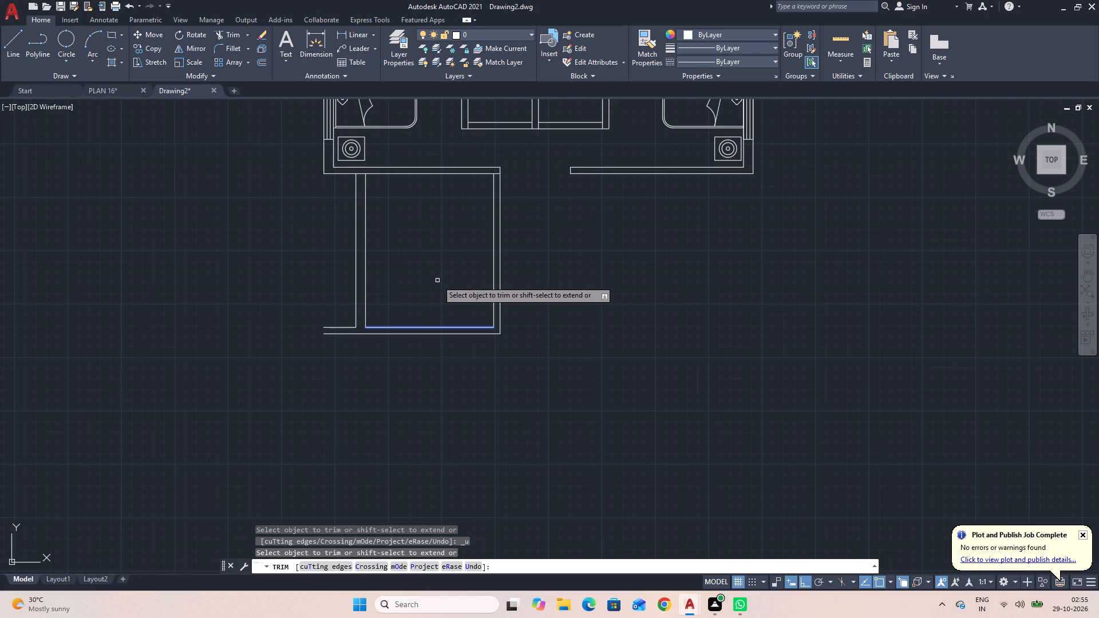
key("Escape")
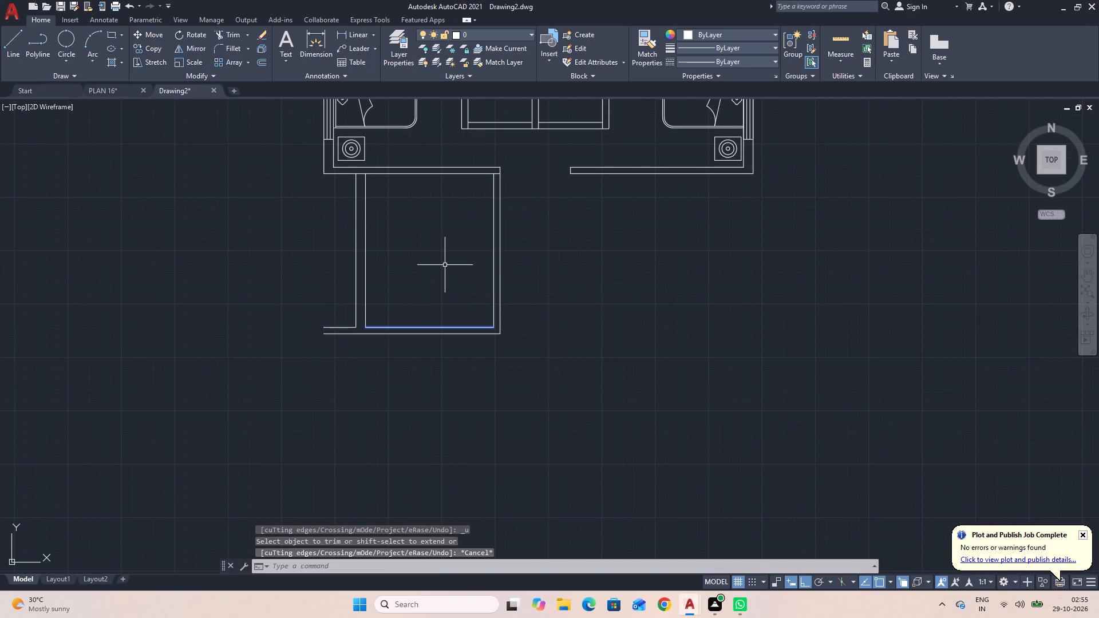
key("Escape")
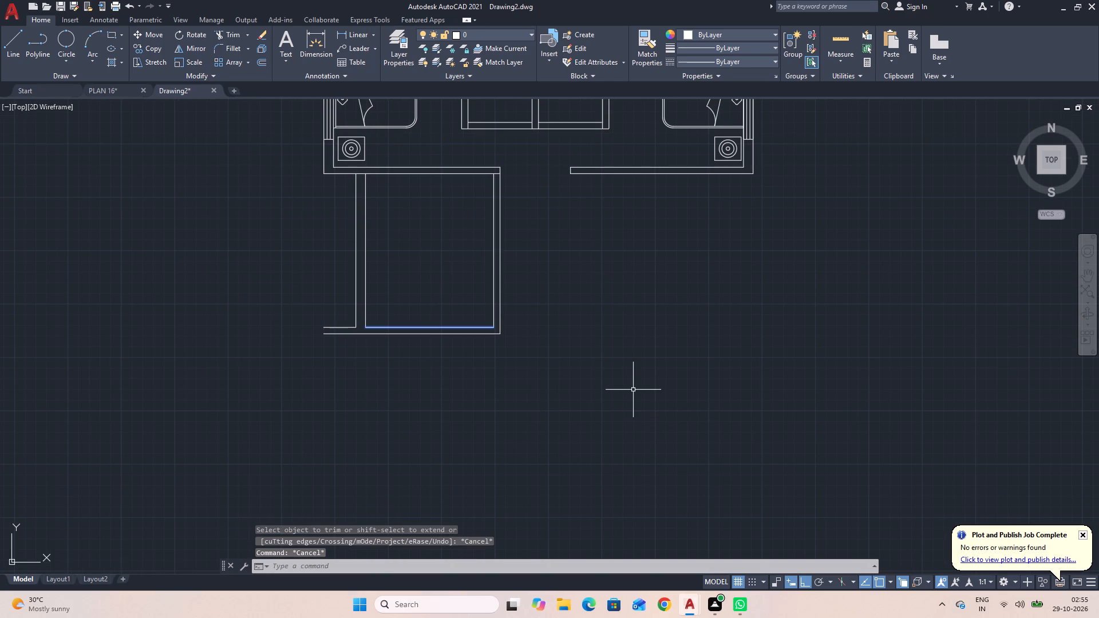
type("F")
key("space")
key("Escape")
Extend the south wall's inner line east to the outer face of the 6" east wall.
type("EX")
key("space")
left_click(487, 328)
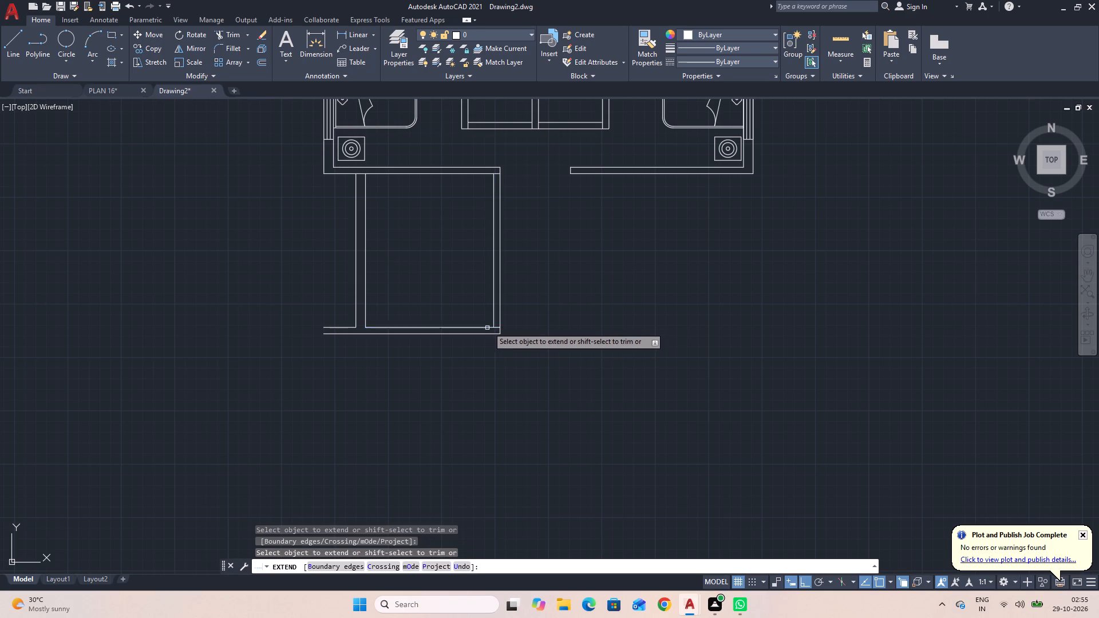
Trim away both lines of the 6" wall on the east side of the new room.
key("Escape")
type("TR")
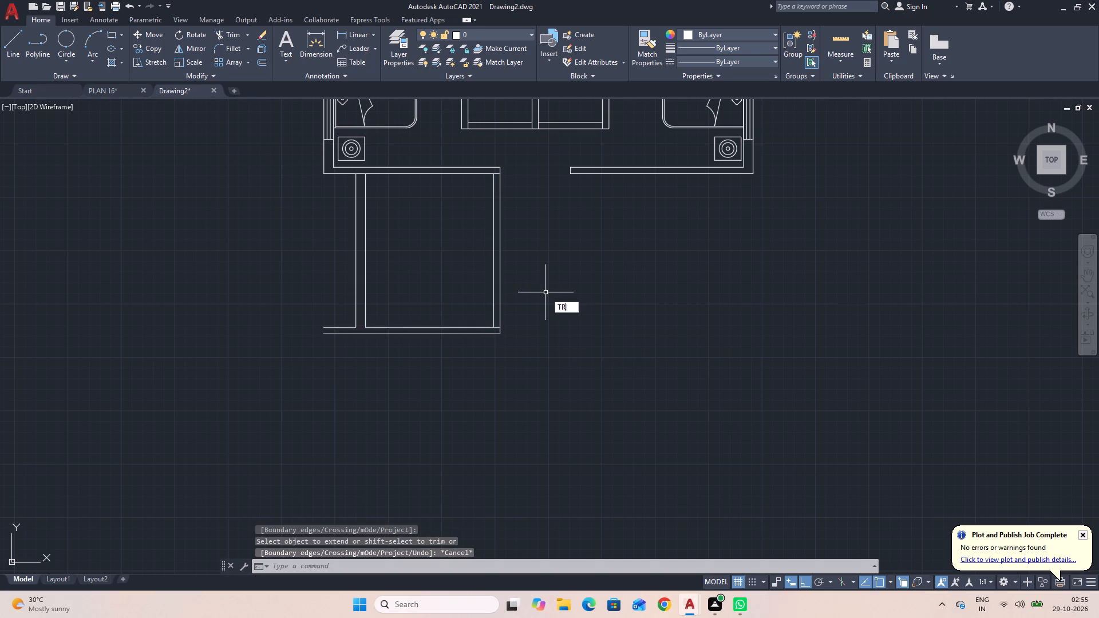
key("space")
left_click(545, 291)
left_click(452, 280)
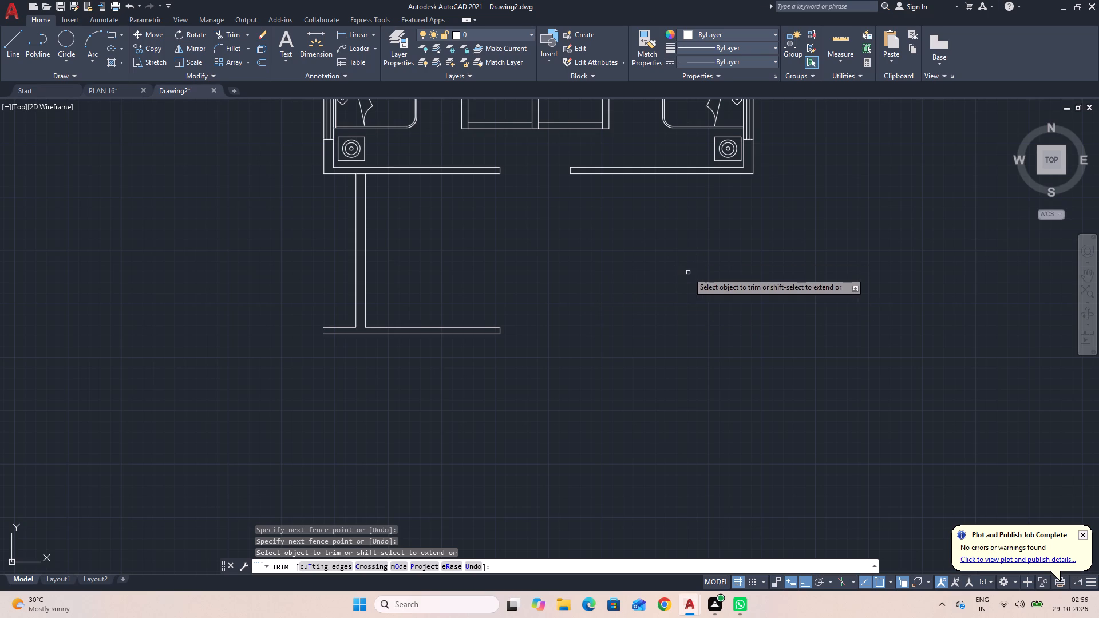
key("Escape")
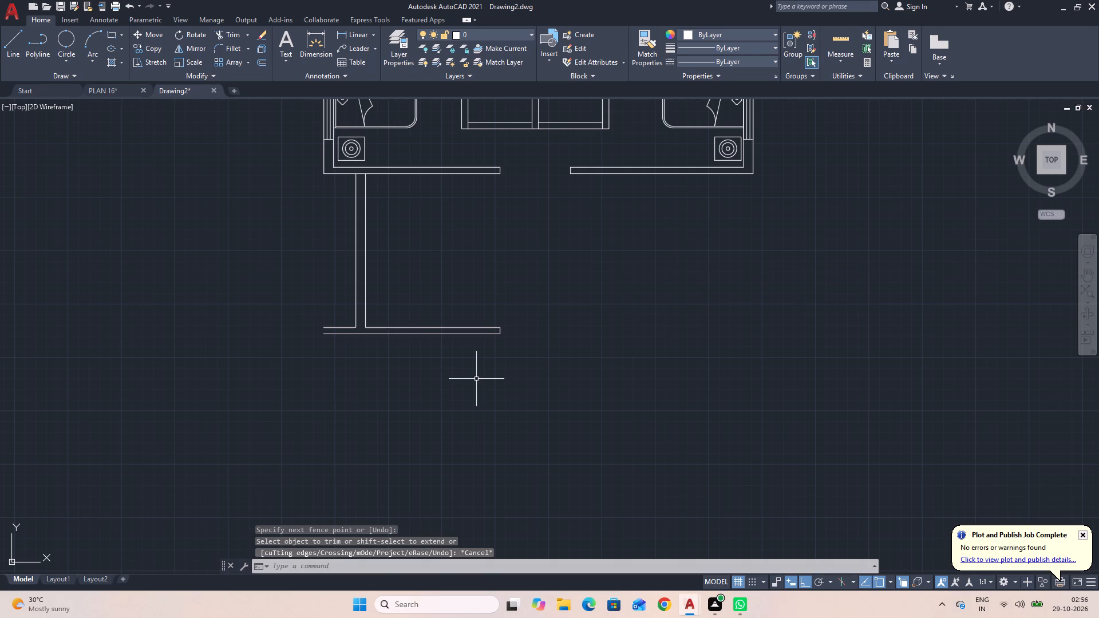
Fillet the south wall's outer and inner lines to the matching lines of the eastern bedroom's east wall, forming the room's southeast corner.
type("F")
key("space")
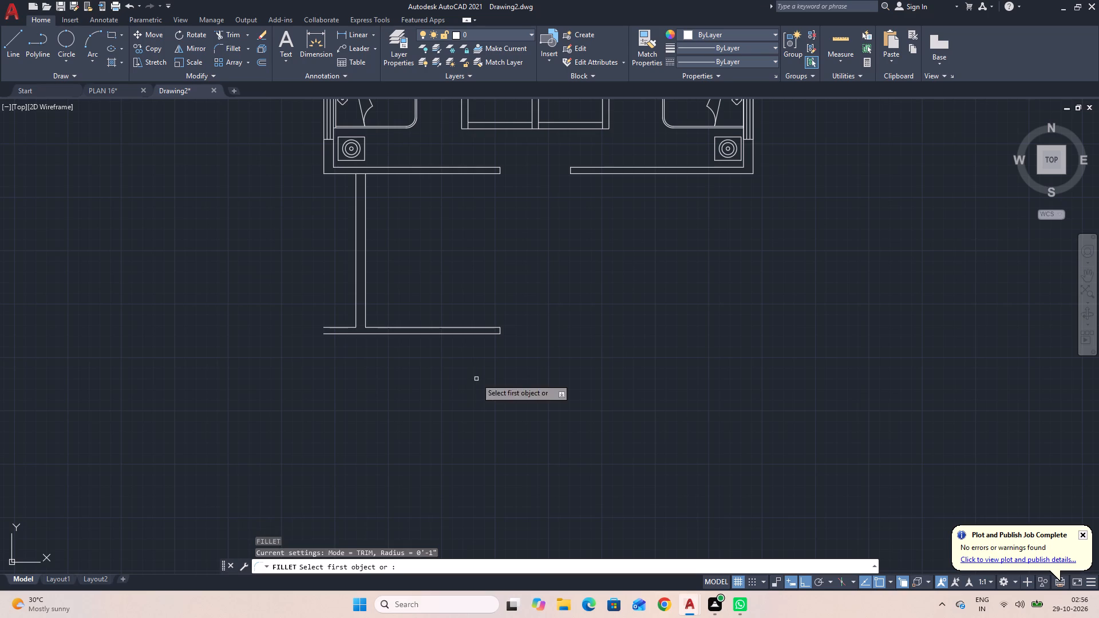
left_click(481, 335)
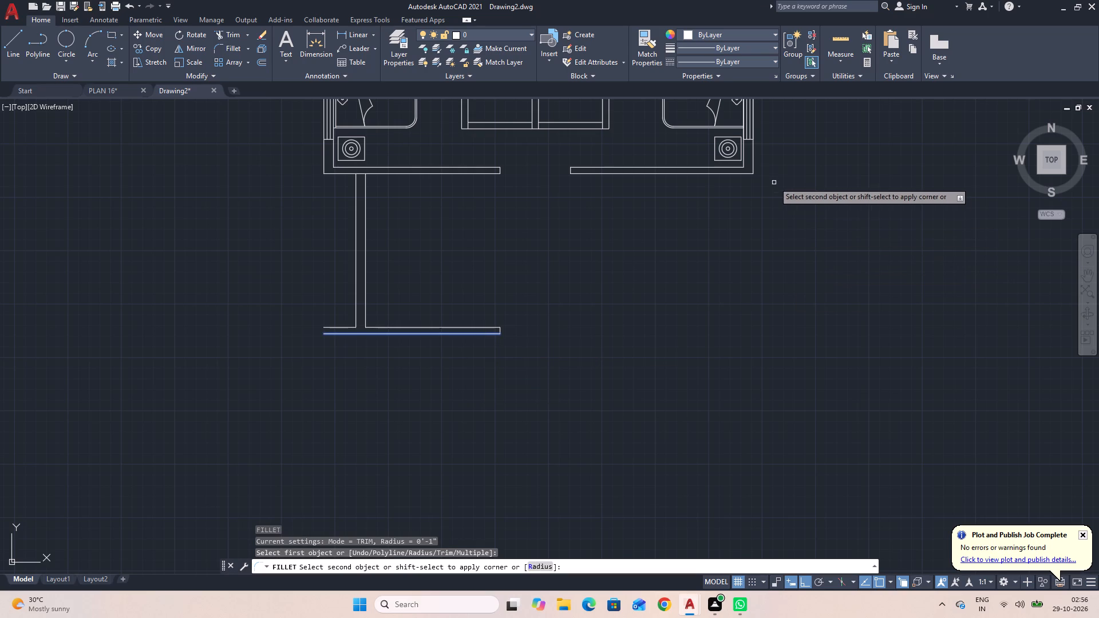
left_click(754, 160)
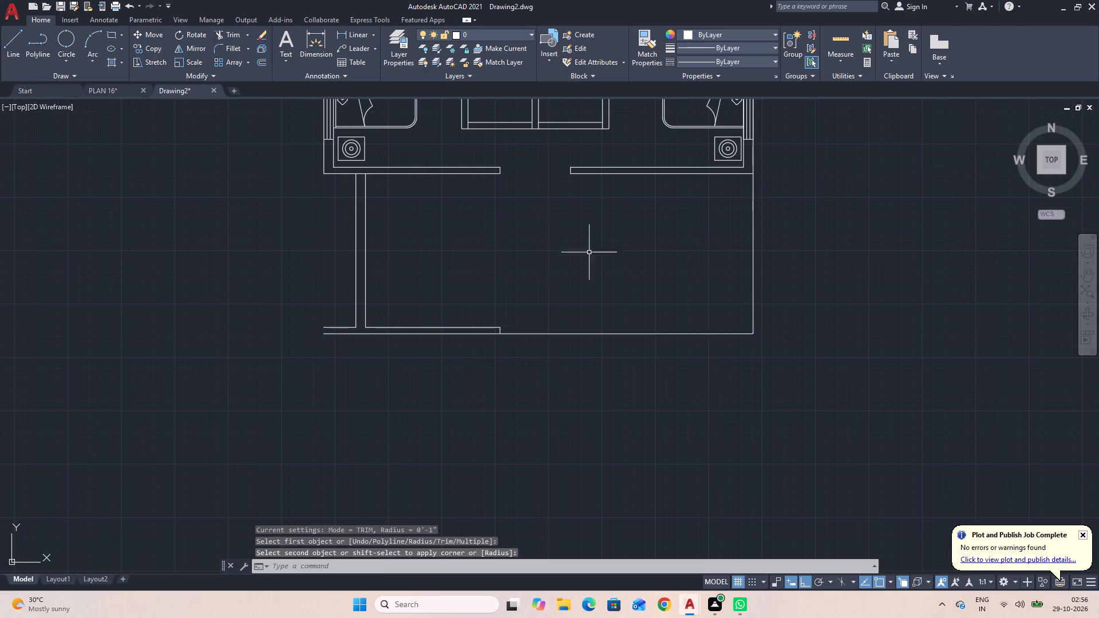
key("space")
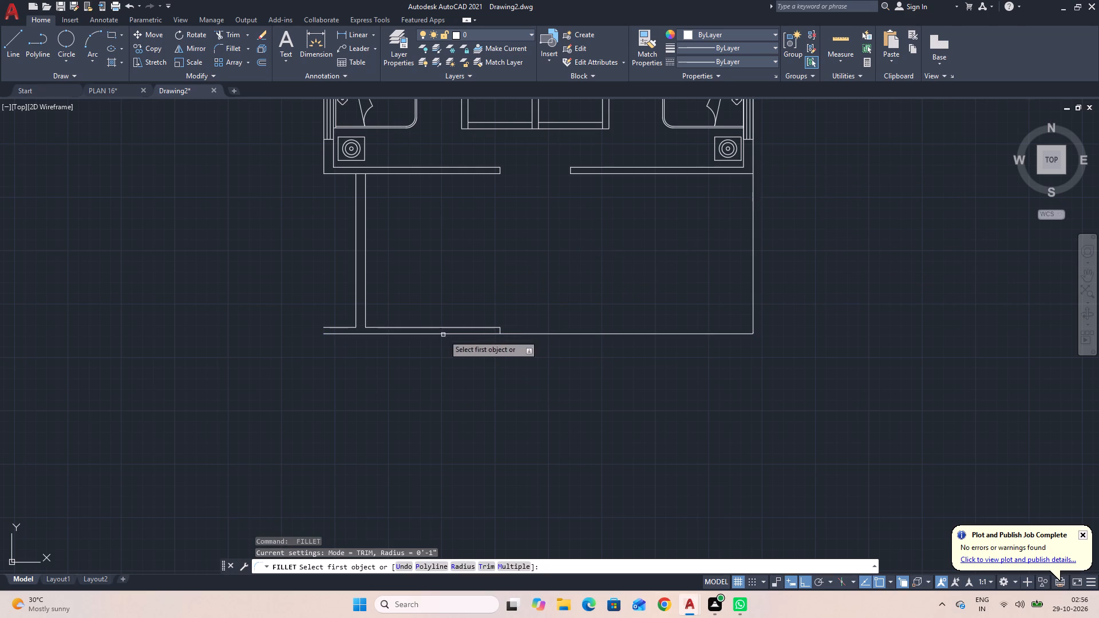
left_click(456, 327)
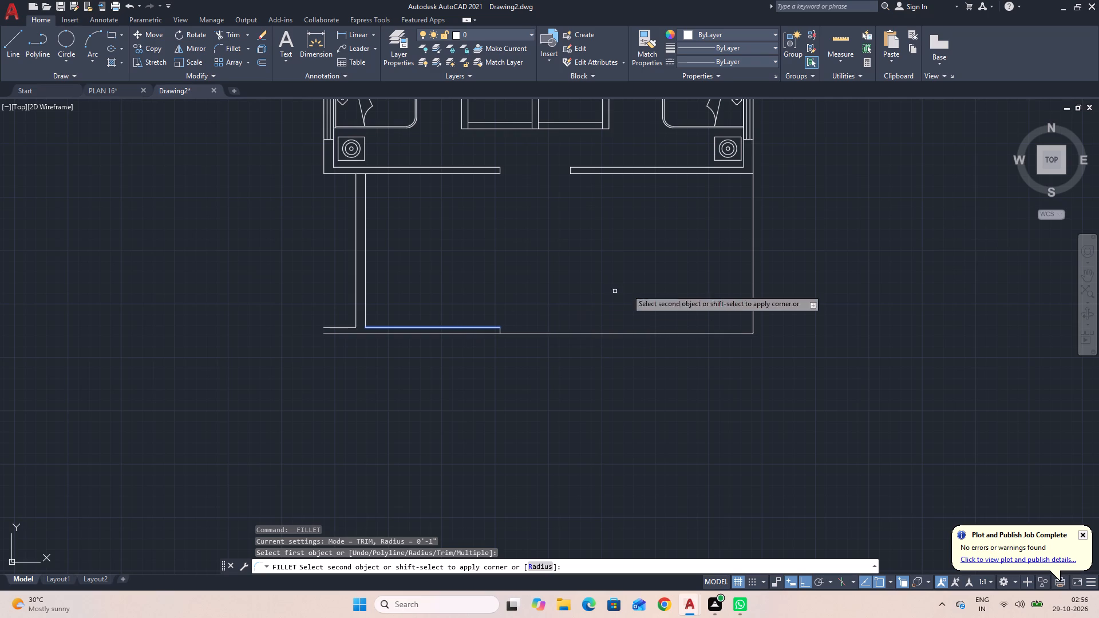
left_click(745, 165)
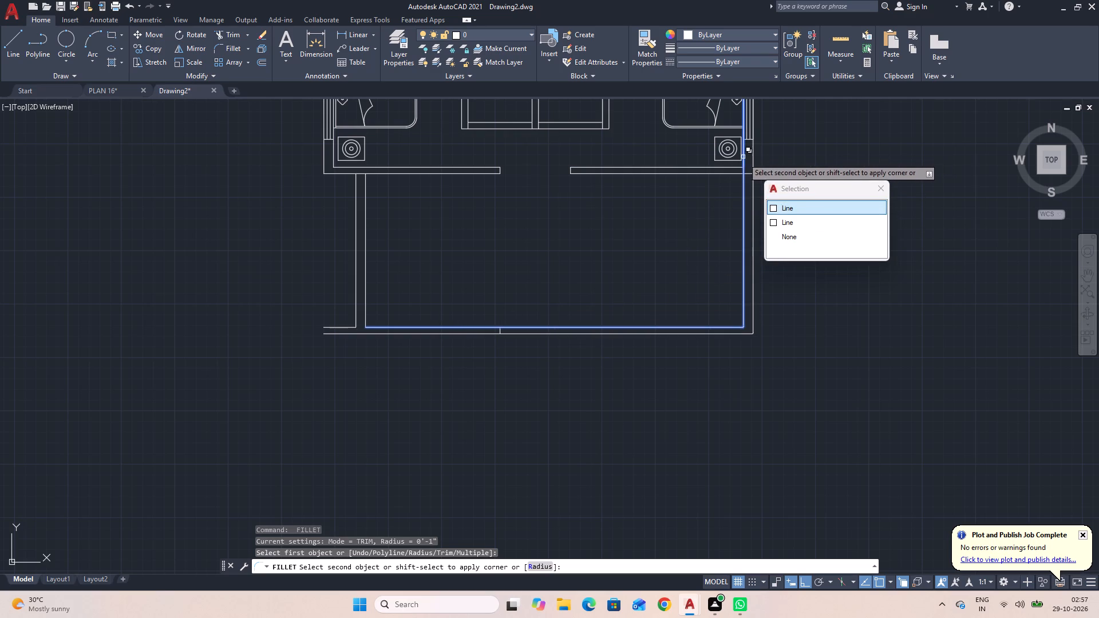
left_click(745, 163)
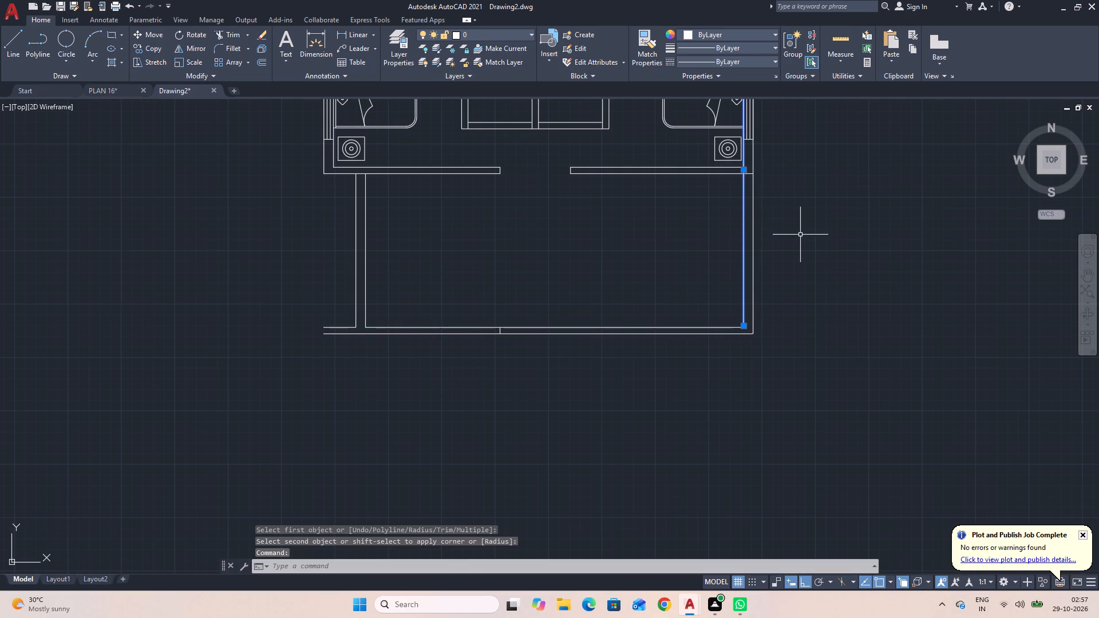
key("Escape")
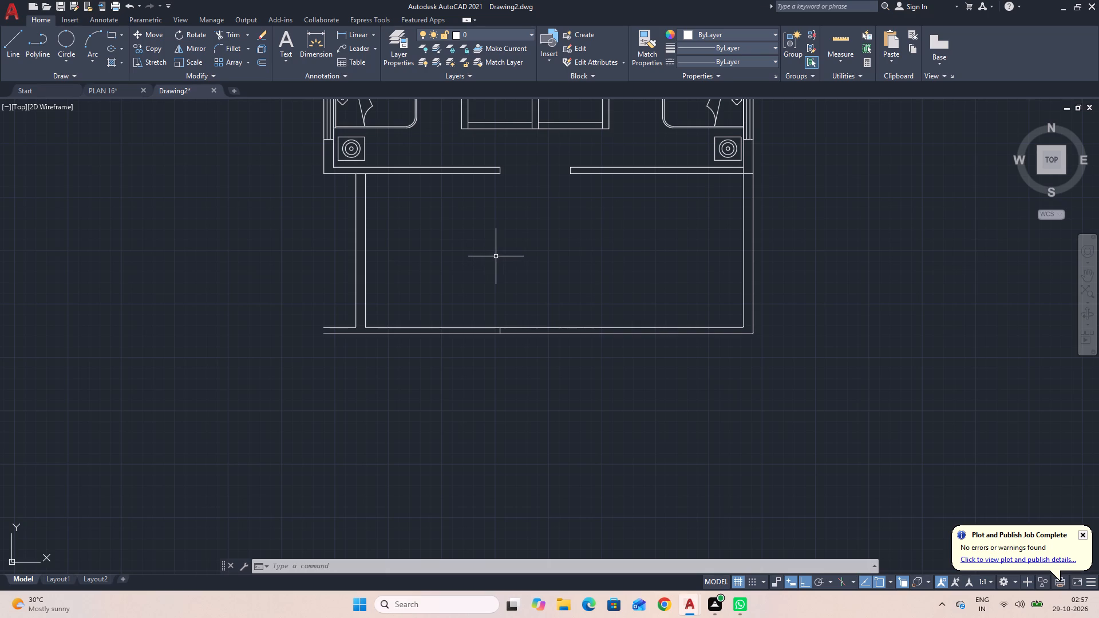
Trim the leftover short line crossing the south wall where the removed 6" wall ended.
middle_click_drag(507, 272, 524, 294)
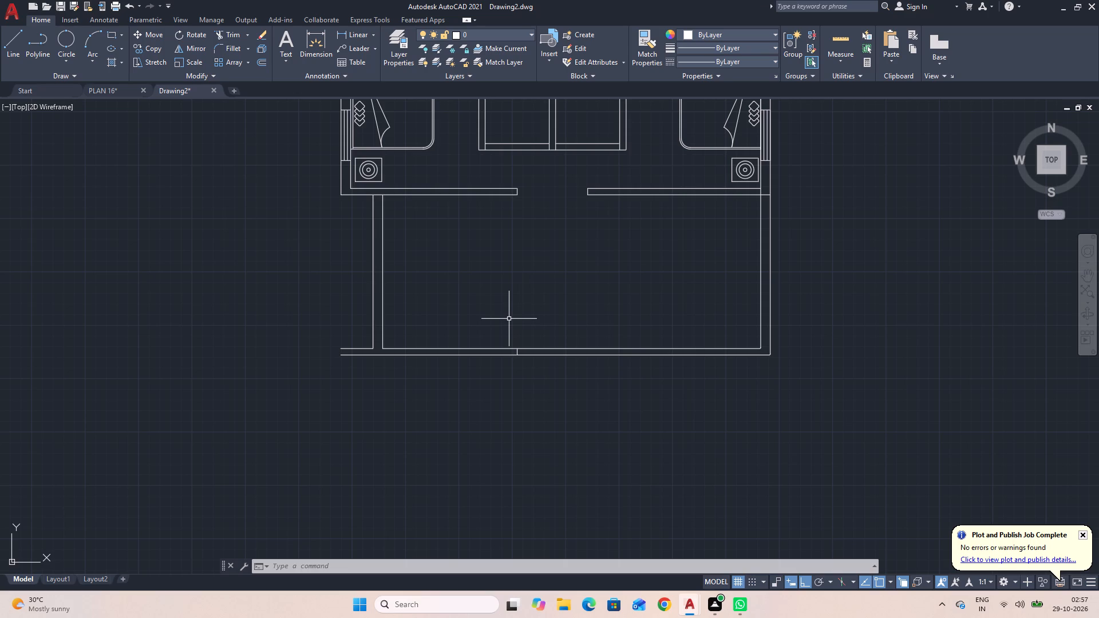
type("TR")
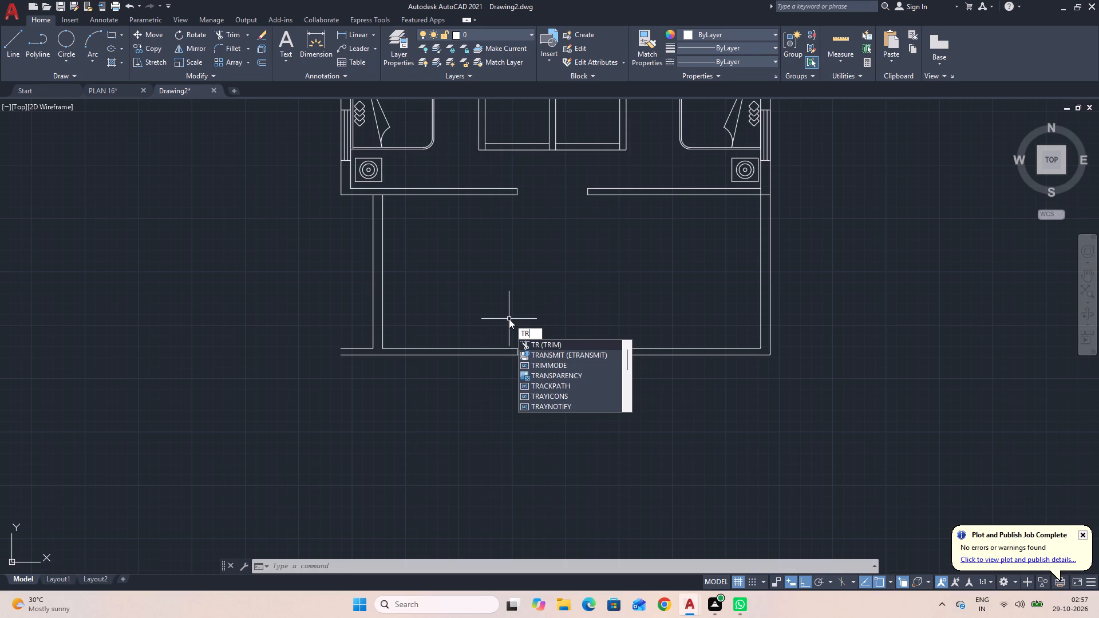
key("space")
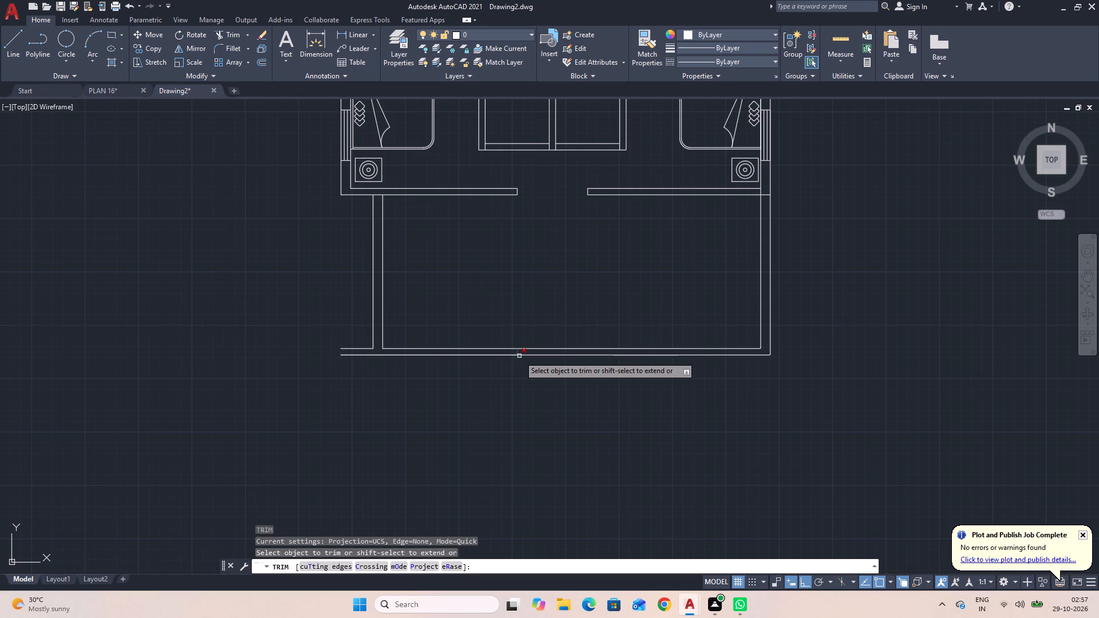
scroll(520, 355, "up", 1)
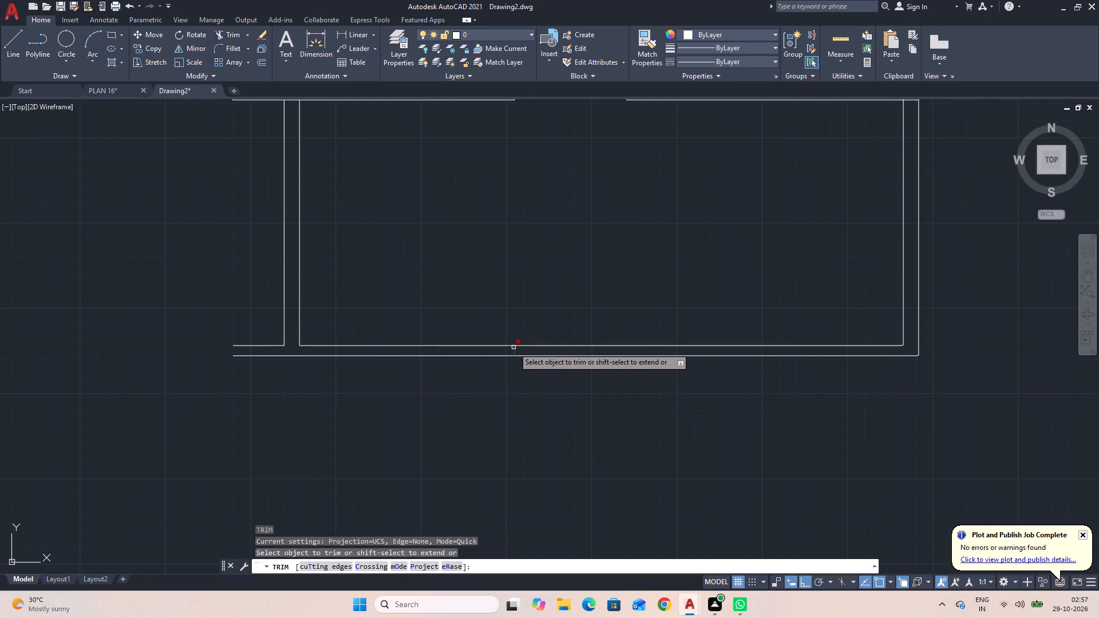
left_click(513, 352)
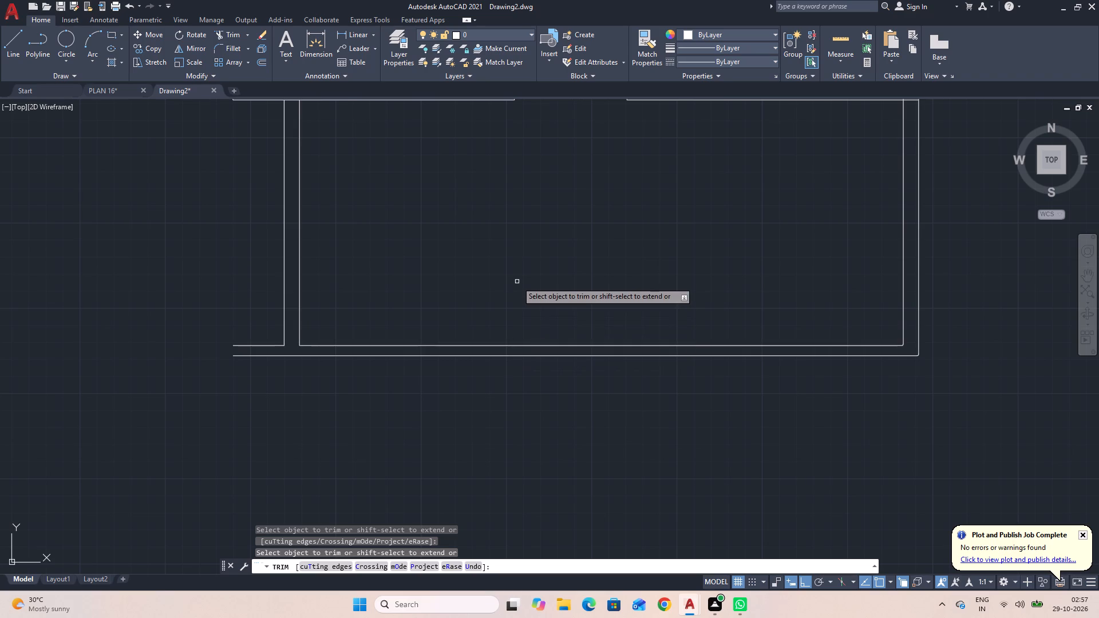
Trim the crossing line pieces where the eastern bedroom's south wall meets the extended east wall, leaving the junction open.
scroll(517, 282, "down", 1)
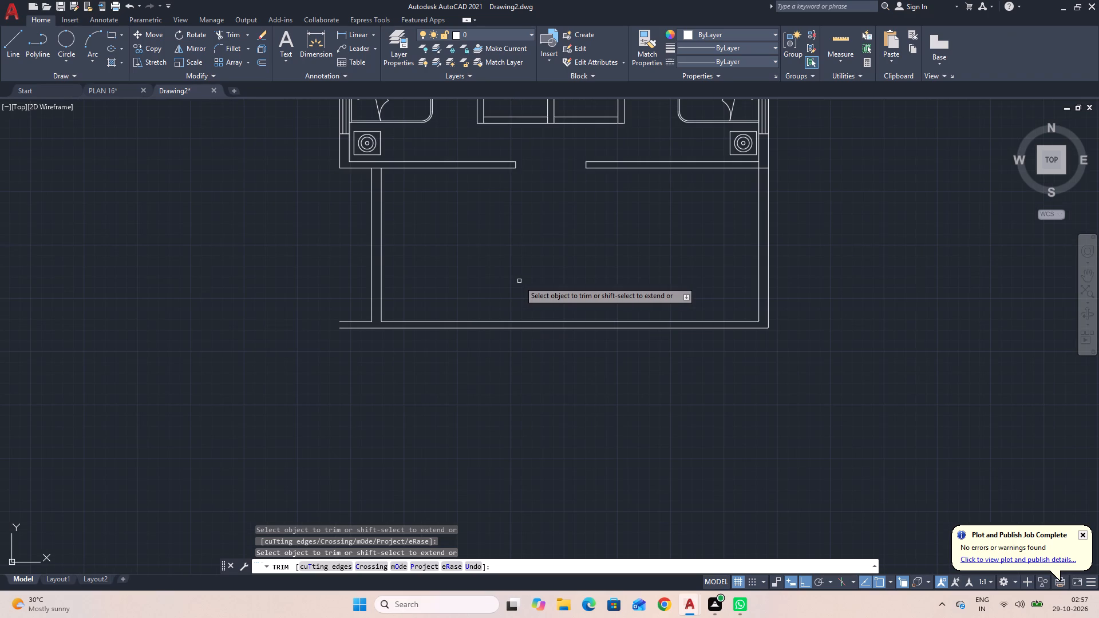
scroll(519, 281, "down", 1)
scroll(519, 280, "up", 1)
middle_click_drag(526, 278, 524, 300)
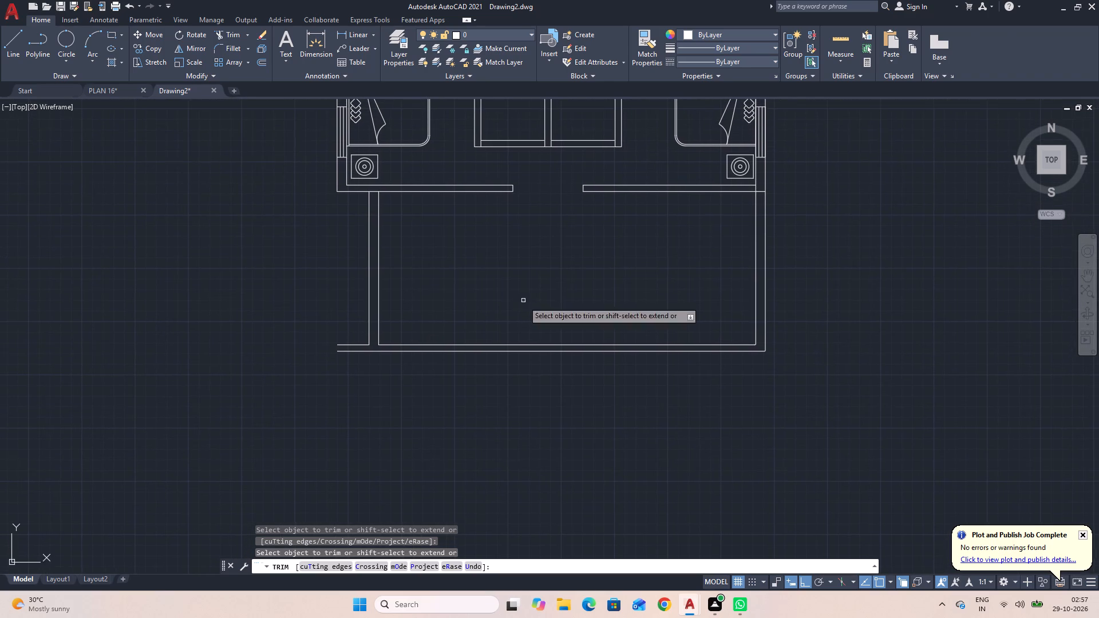
left_click(760, 192)
scroll(587, 239, "down", 1)
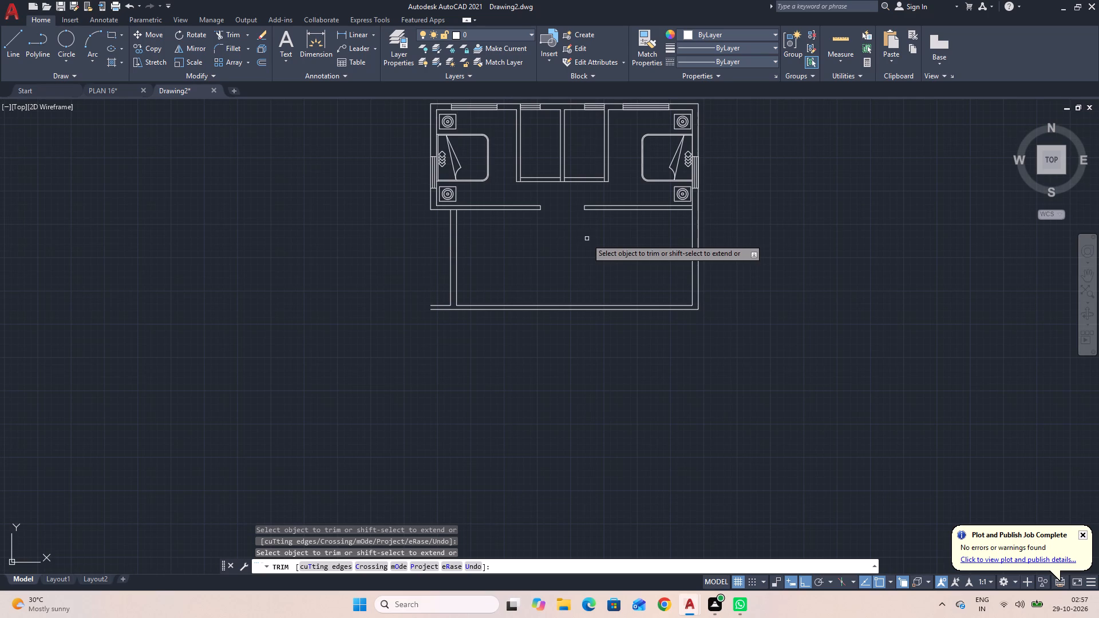
scroll(695, 206, "up", 1)
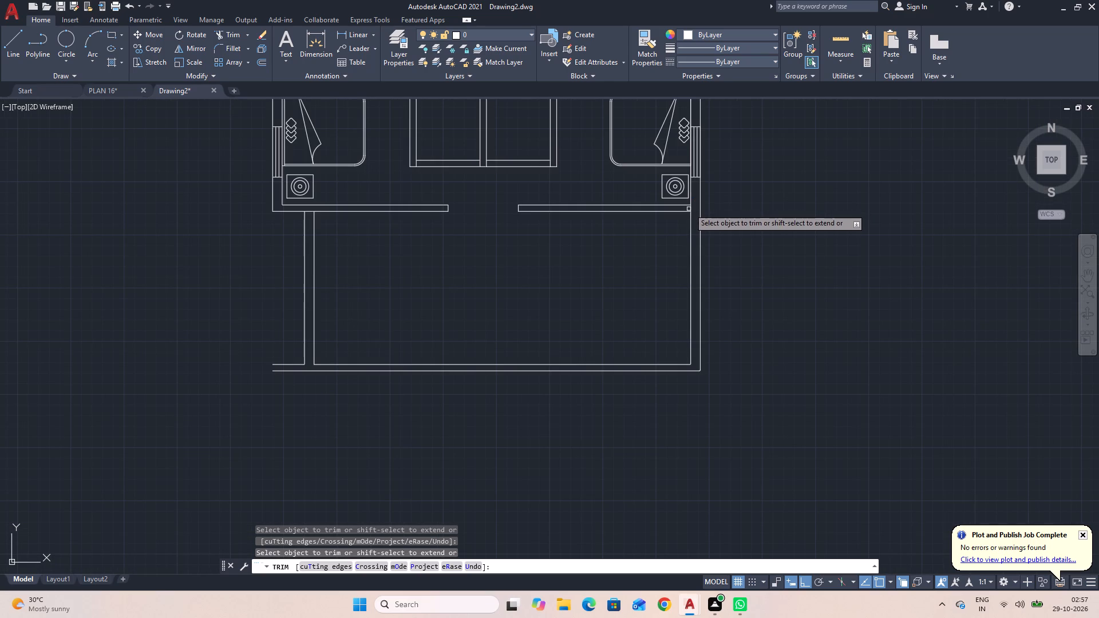
scroll(692, 205, "up", 2)
left_click(689, 212)
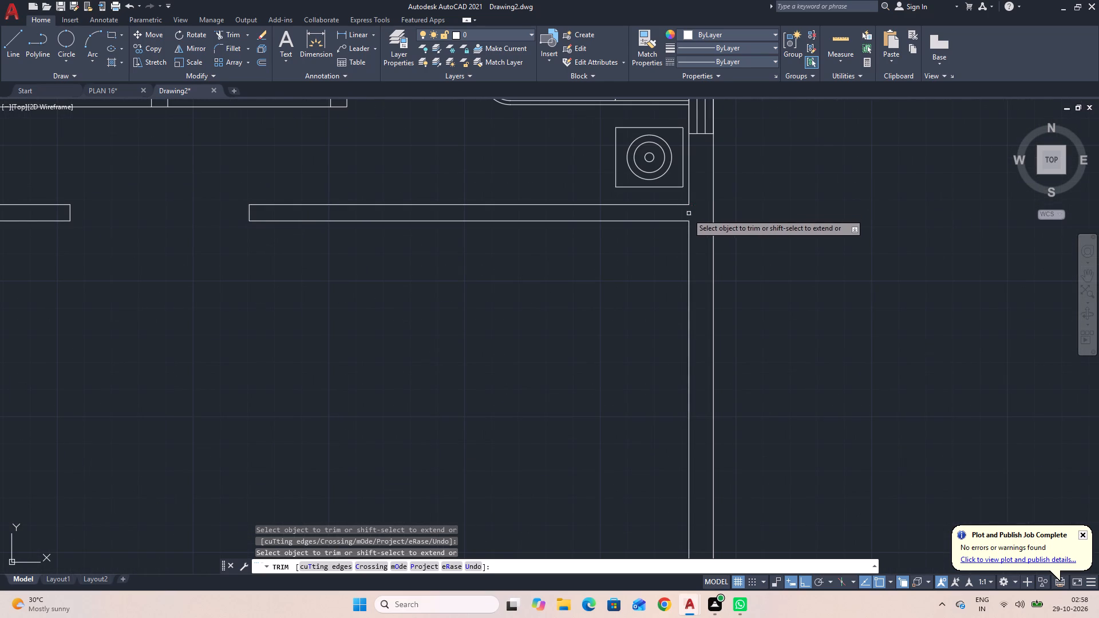
scroll(629, 242, "down", 2)
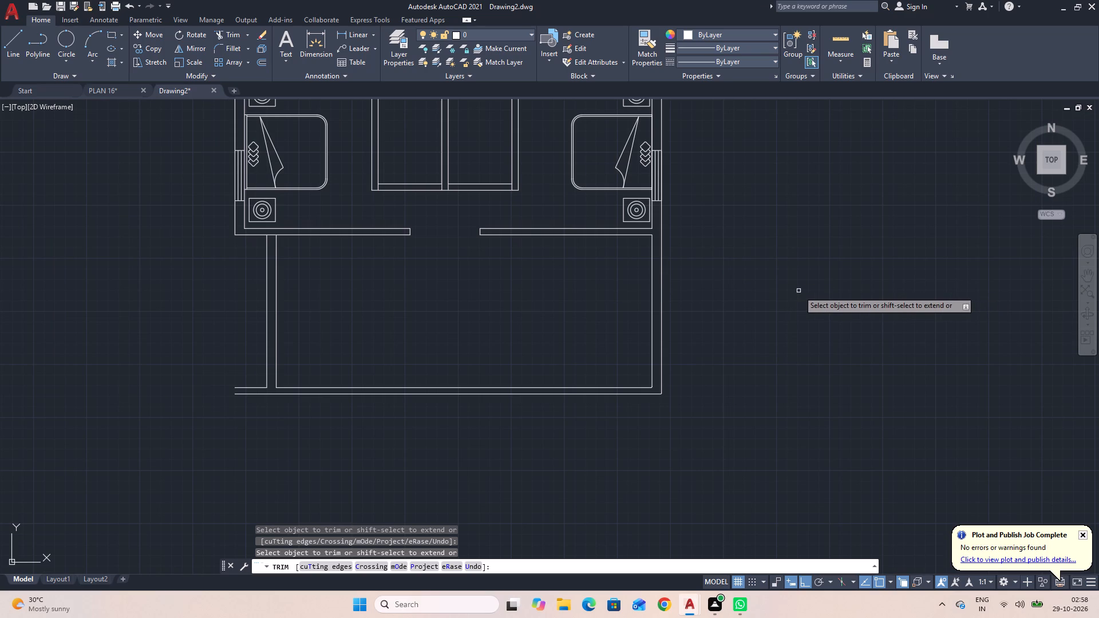
key("Escape")
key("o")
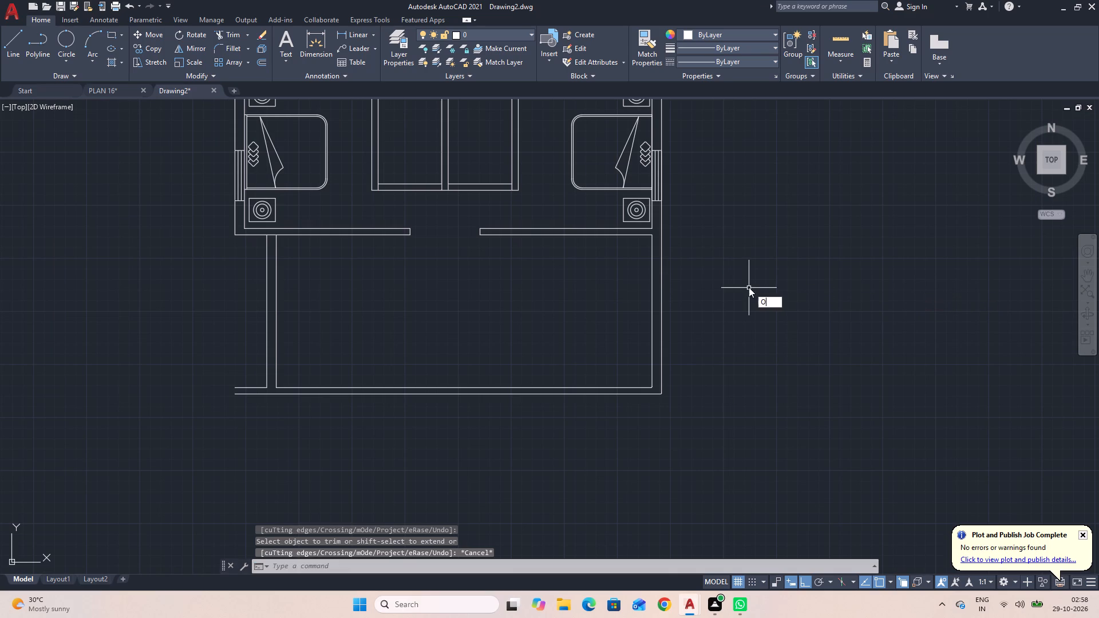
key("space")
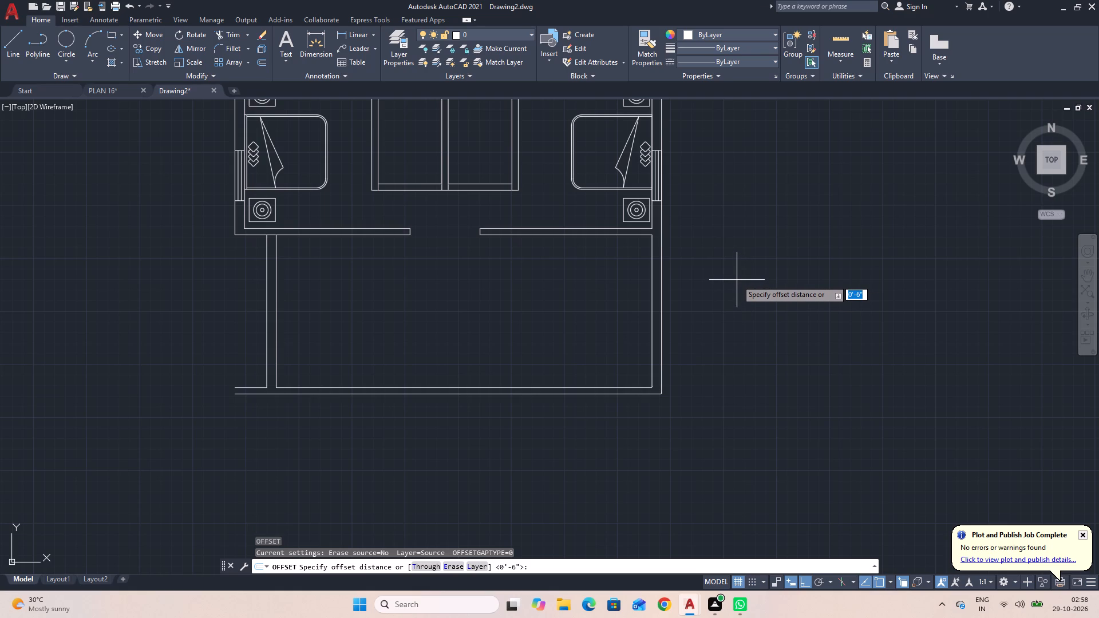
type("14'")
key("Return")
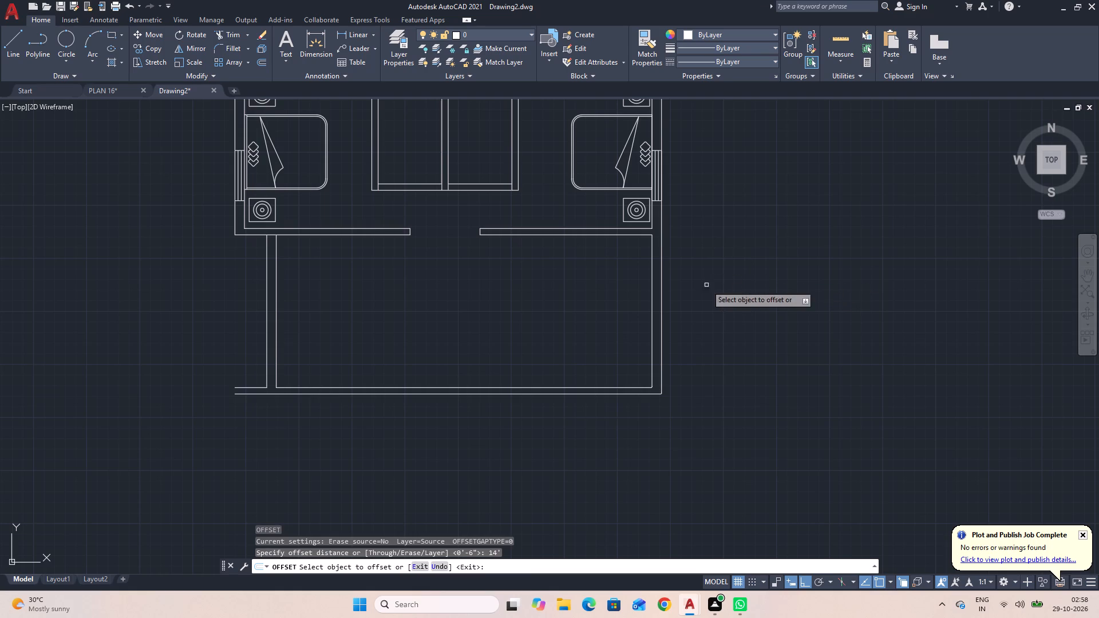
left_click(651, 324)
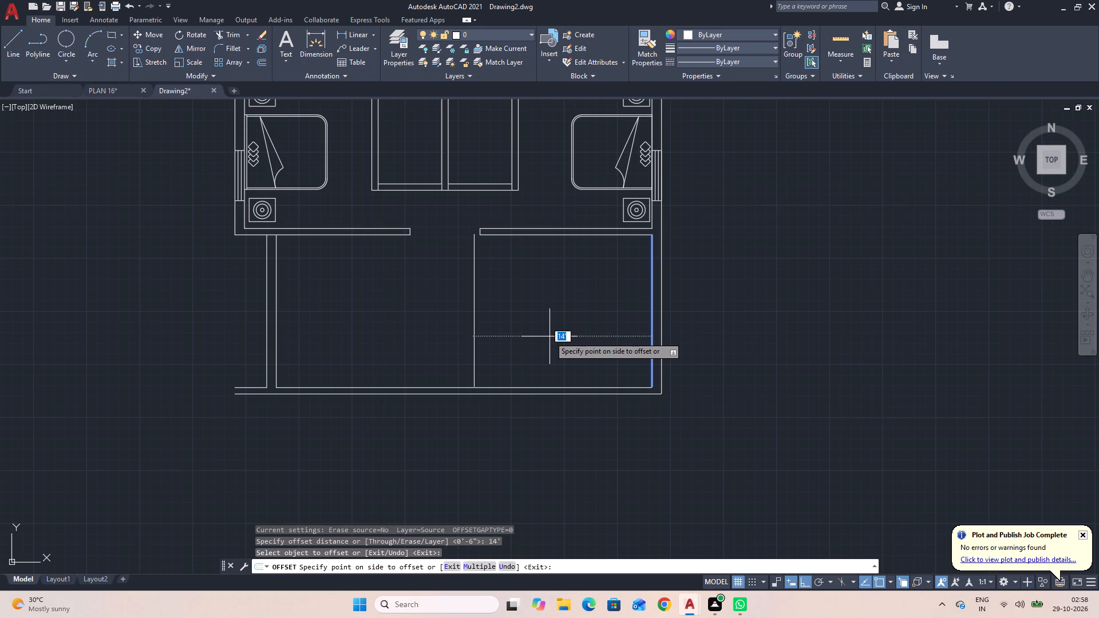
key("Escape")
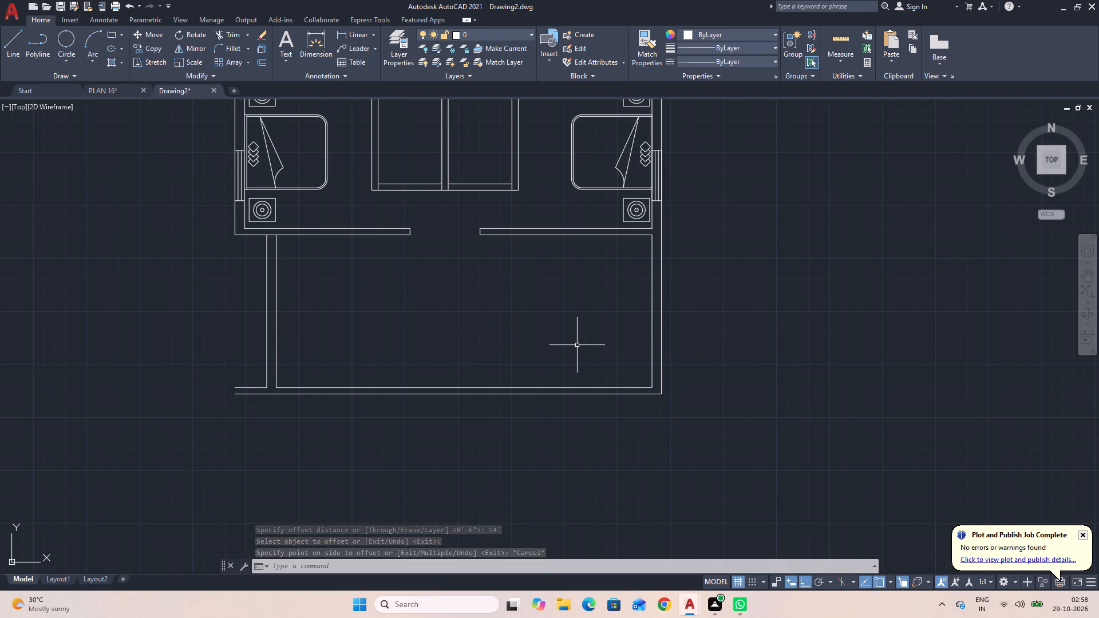
Offset the outer line of the new room's south wall 8' southward.
middle_click_drag(576, 346, 593, 266)
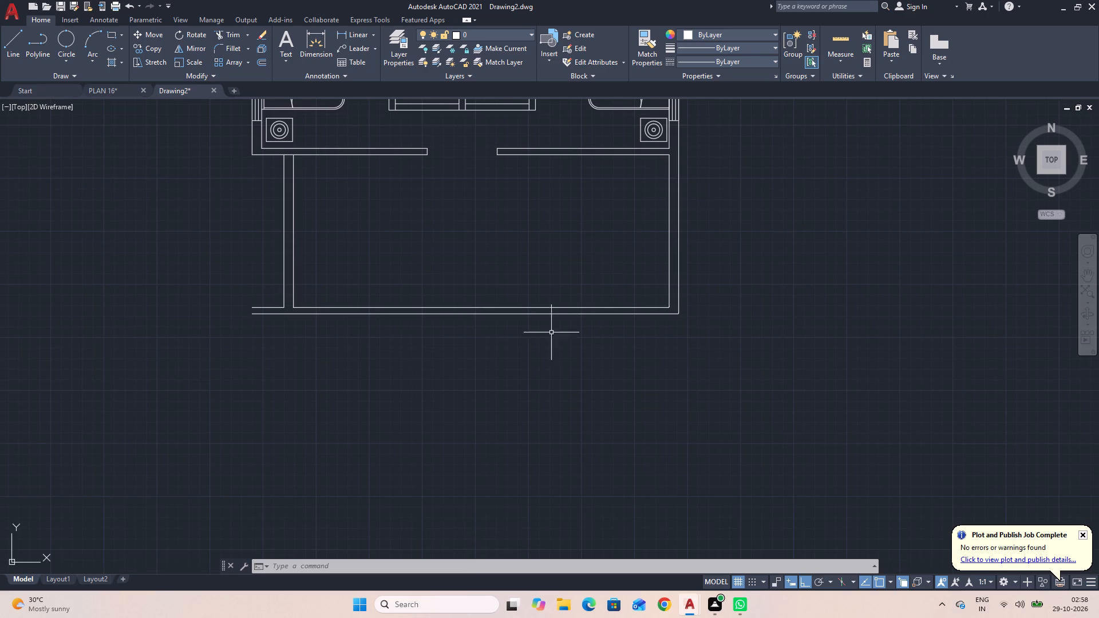
middle_click_drag(528, 393, 529, 369)
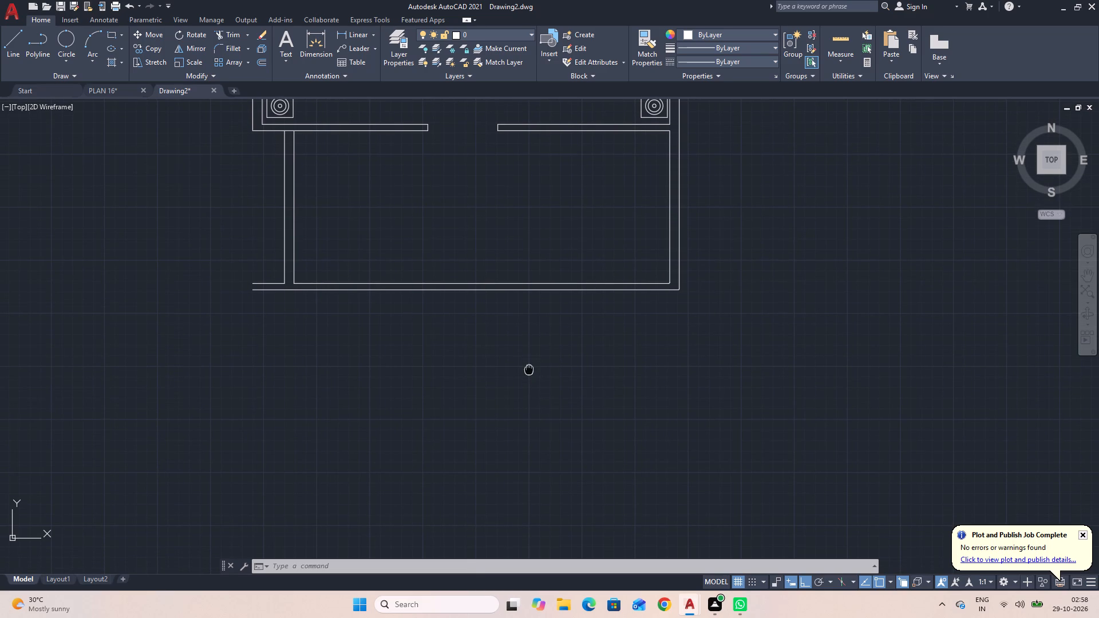
middle_click_drag(529, 369, 529, 362)
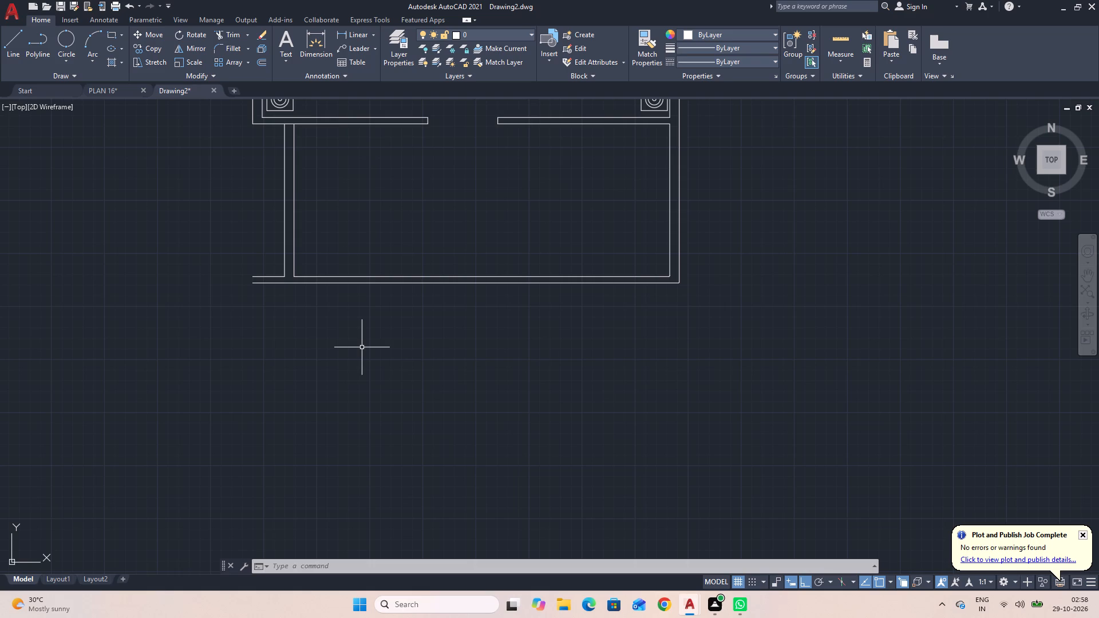
type("O")
key("space")
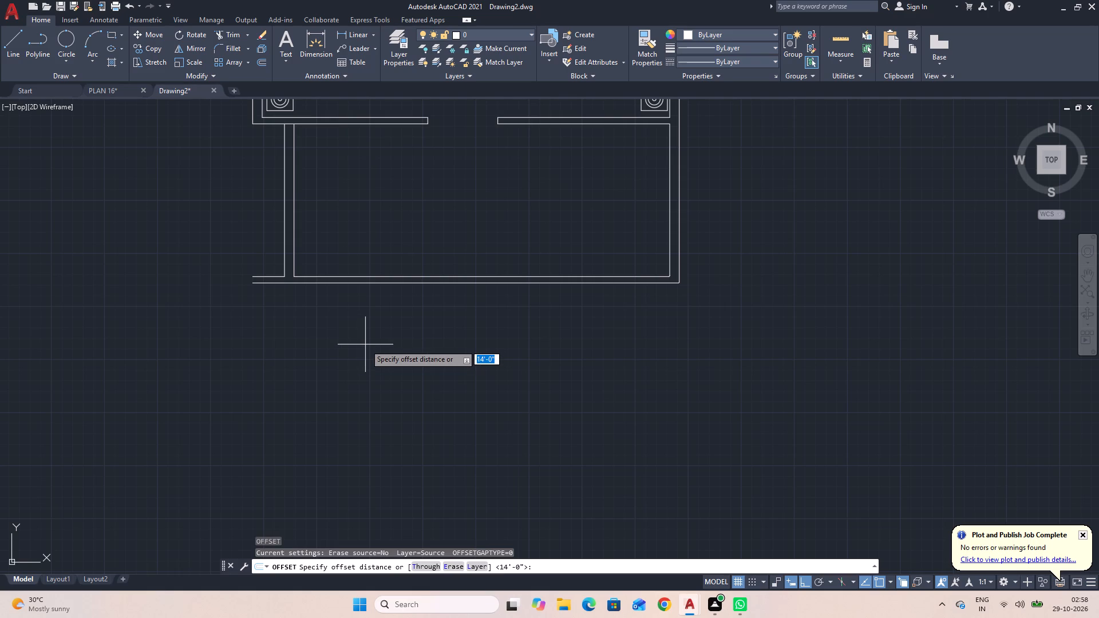
type("8'")
key("Return")
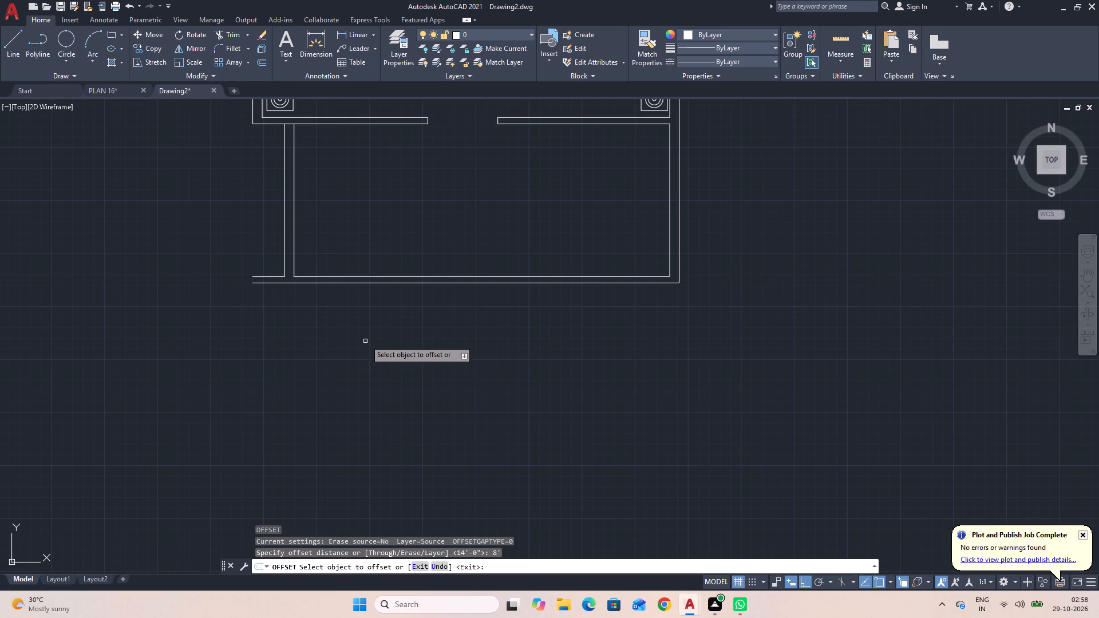
left_click(379, 283)
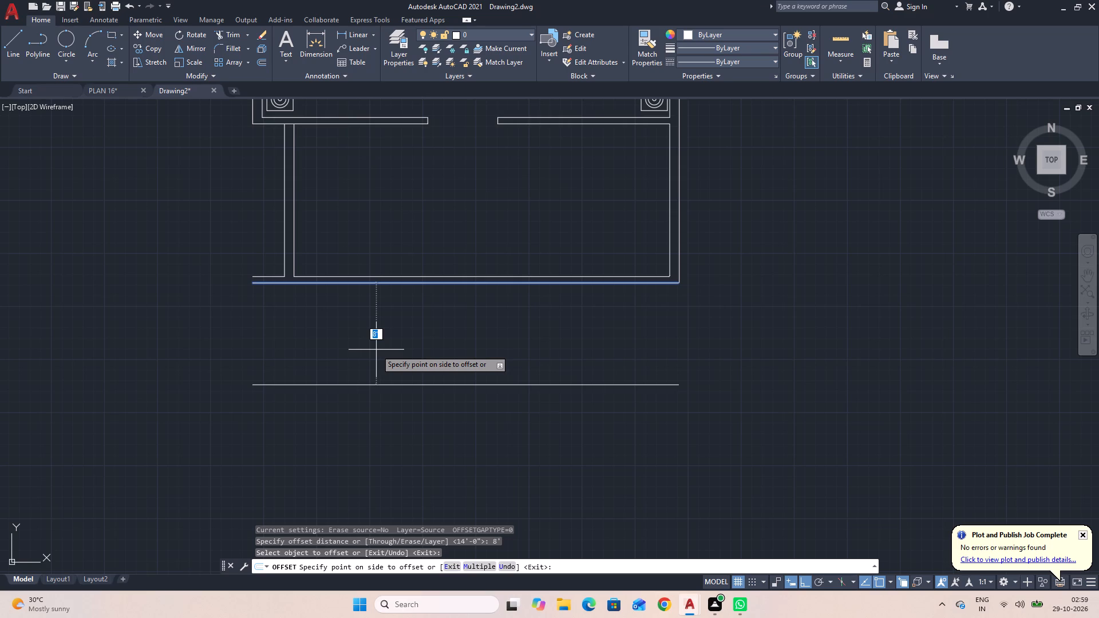
left_click(376, 352)
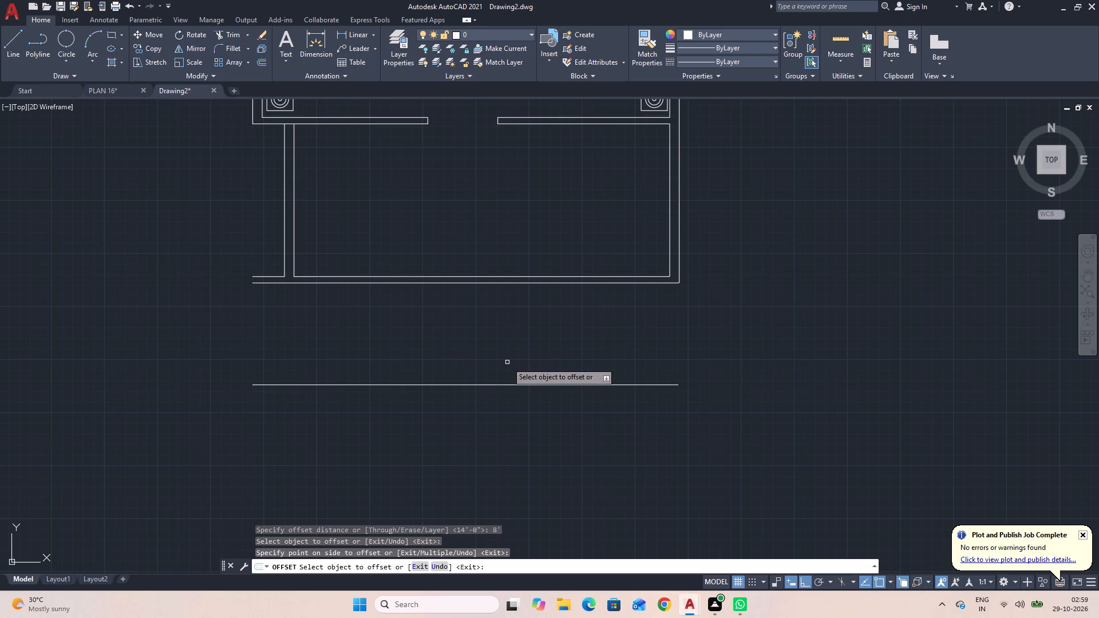
key("Escape")
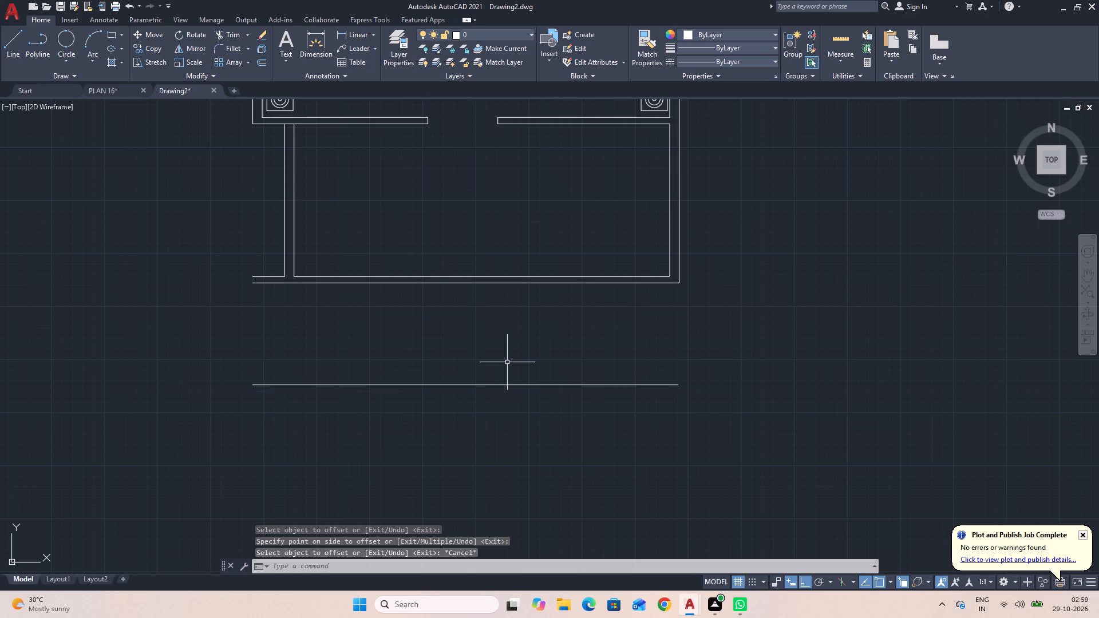
Offset the new southern line 6" further south to give the wall its thickness.
key("o")
key("space")
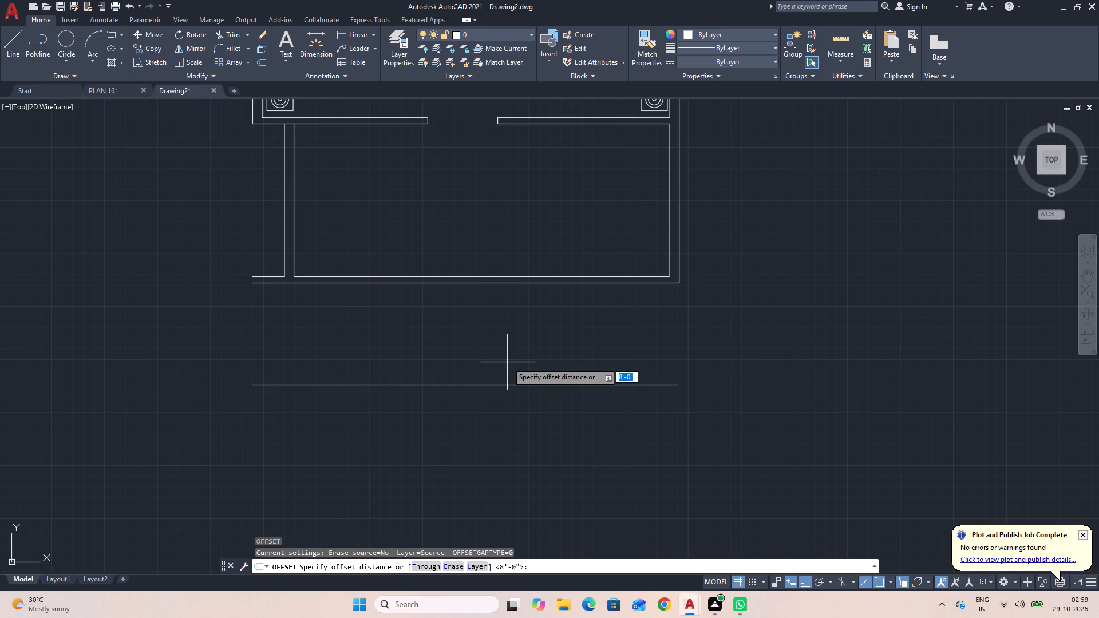
key("6")
key("Return")
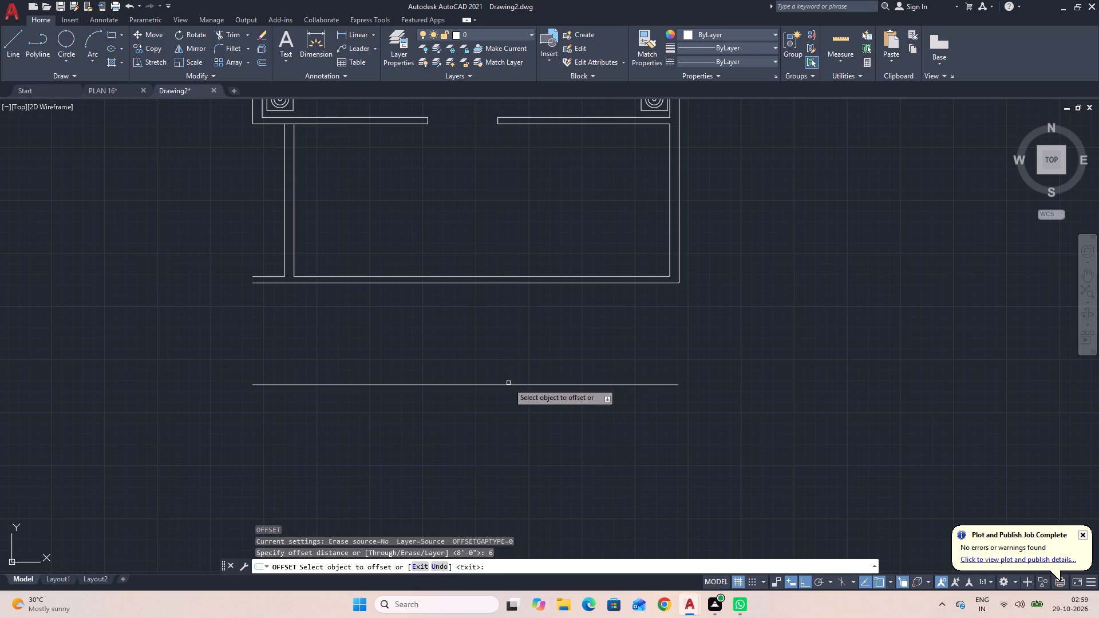
left_click(505, 385)
left_click(505, 426)
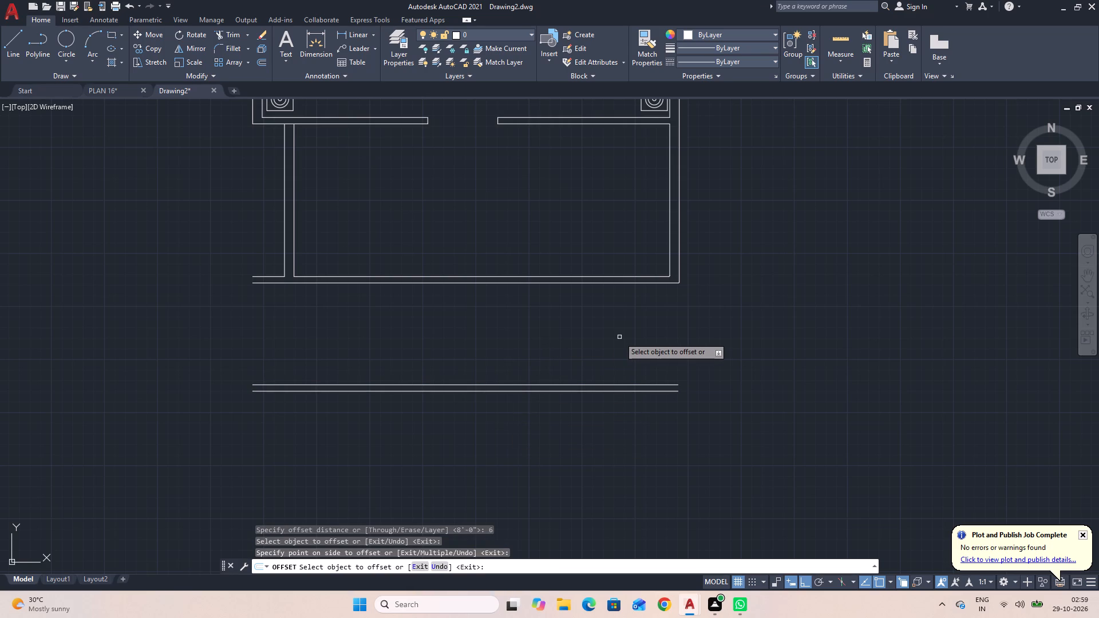
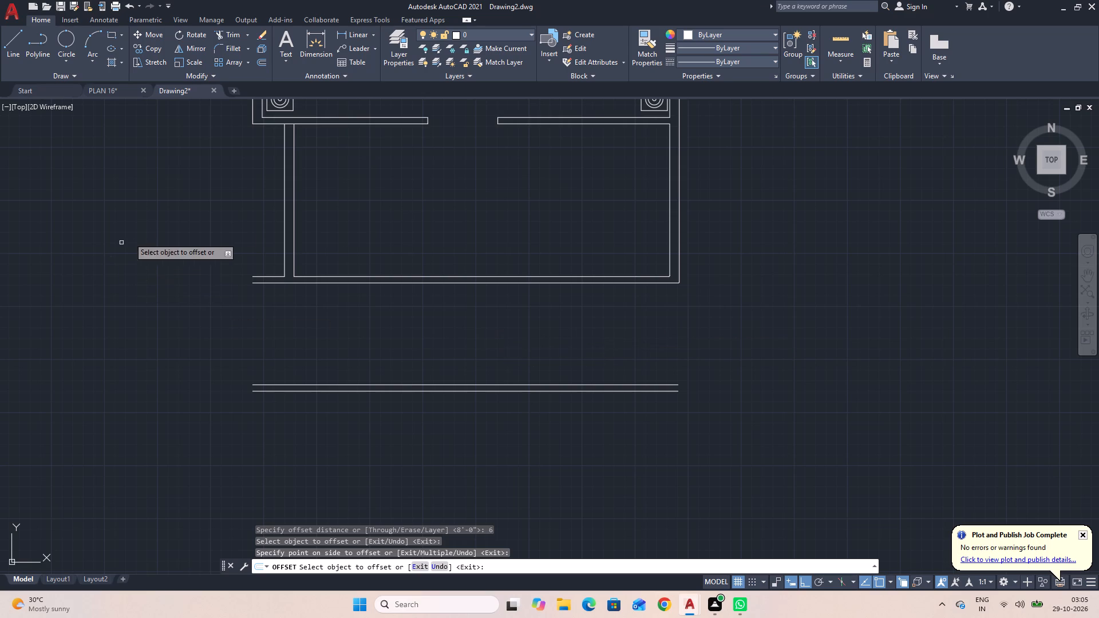
Fillet the west wall's outer and inner lines with the matching lines of the new southern wall to form the southwest corner.
key("Escape")
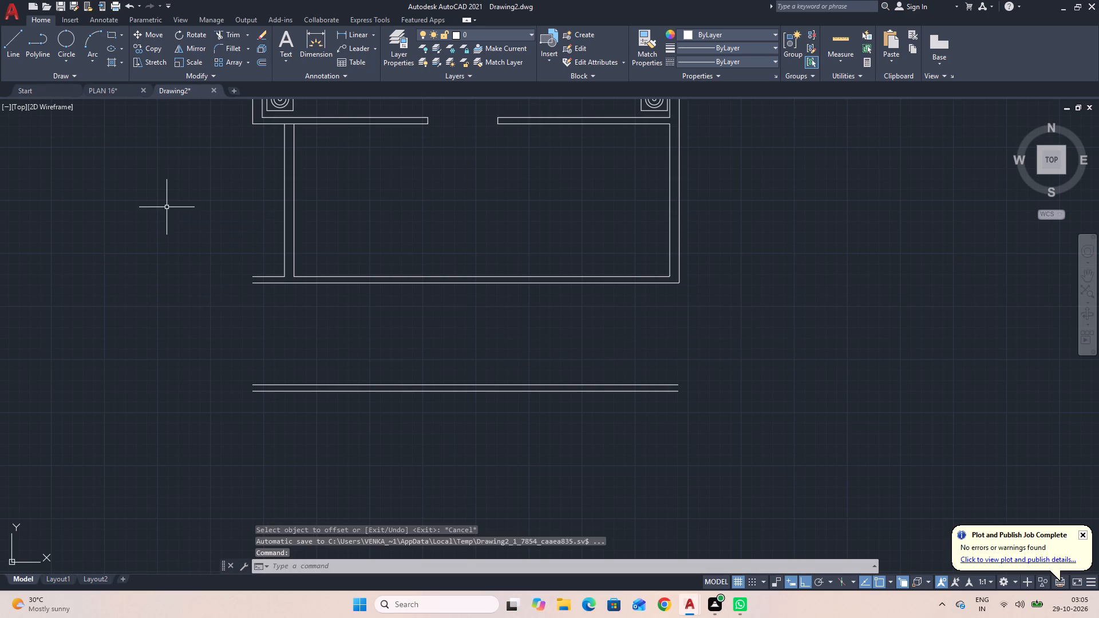
type("F")
key("space")
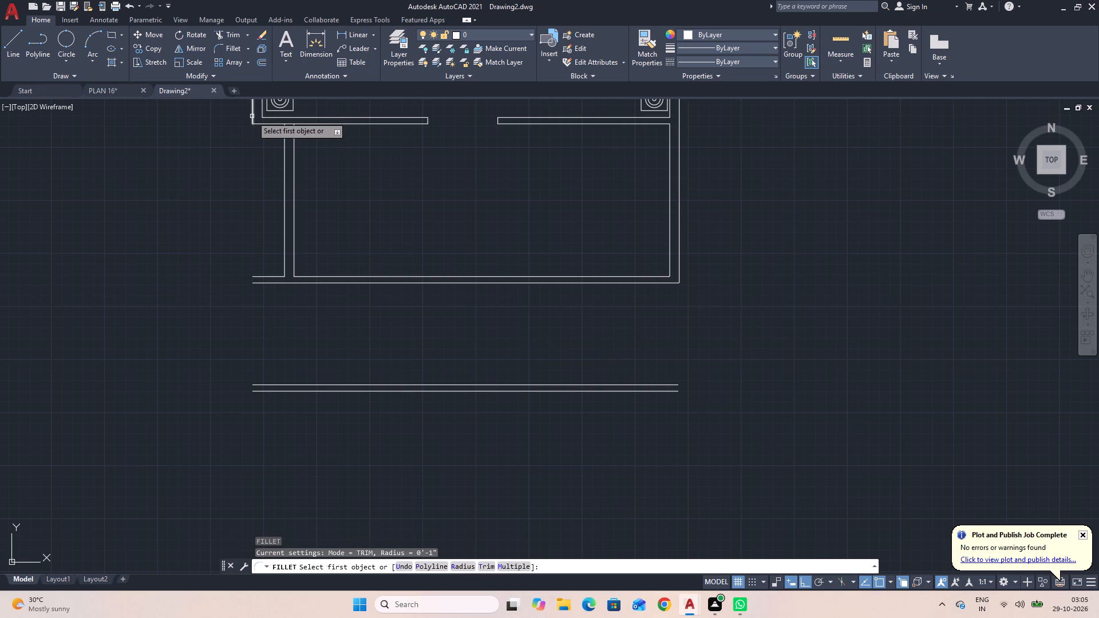
left_click(253, 116)
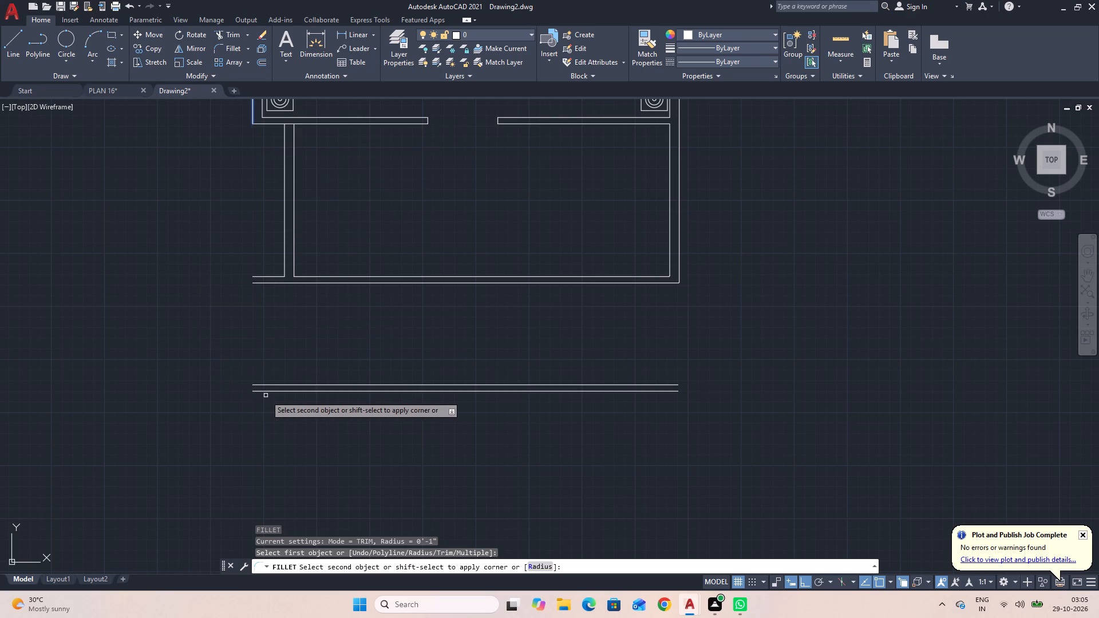
left_click(262, 392)
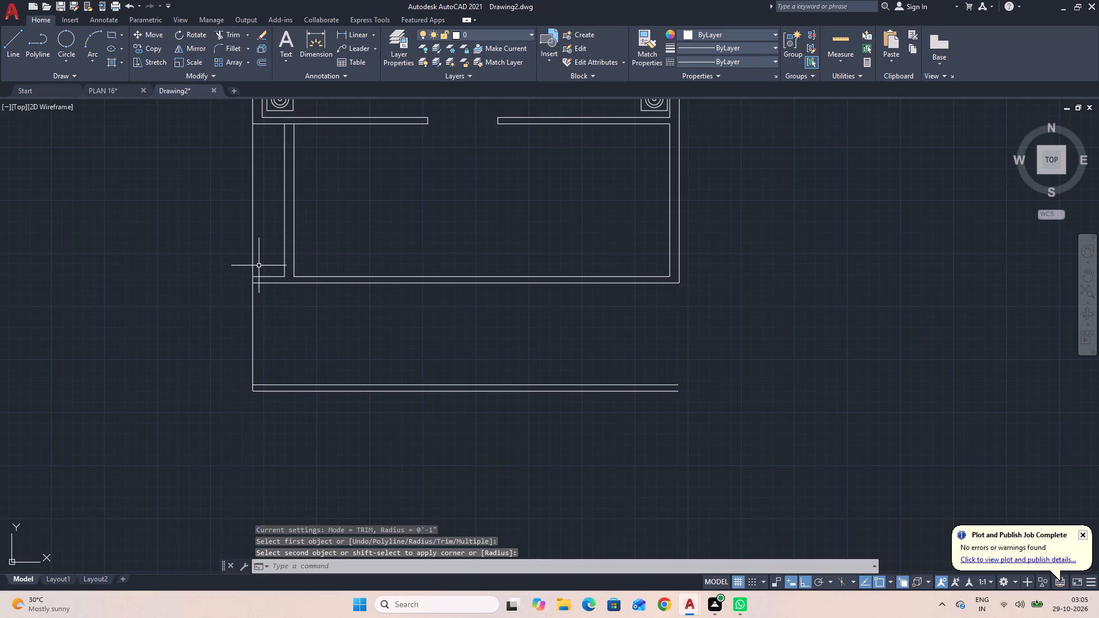
key("space")
left_click(263, 110)
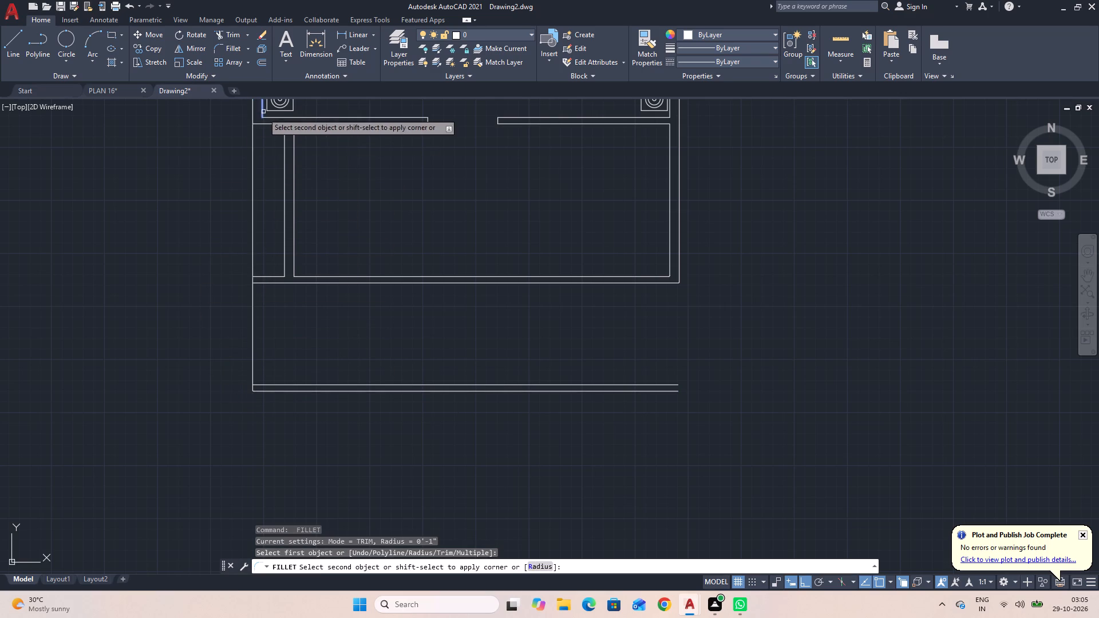
left_click(264, 386)
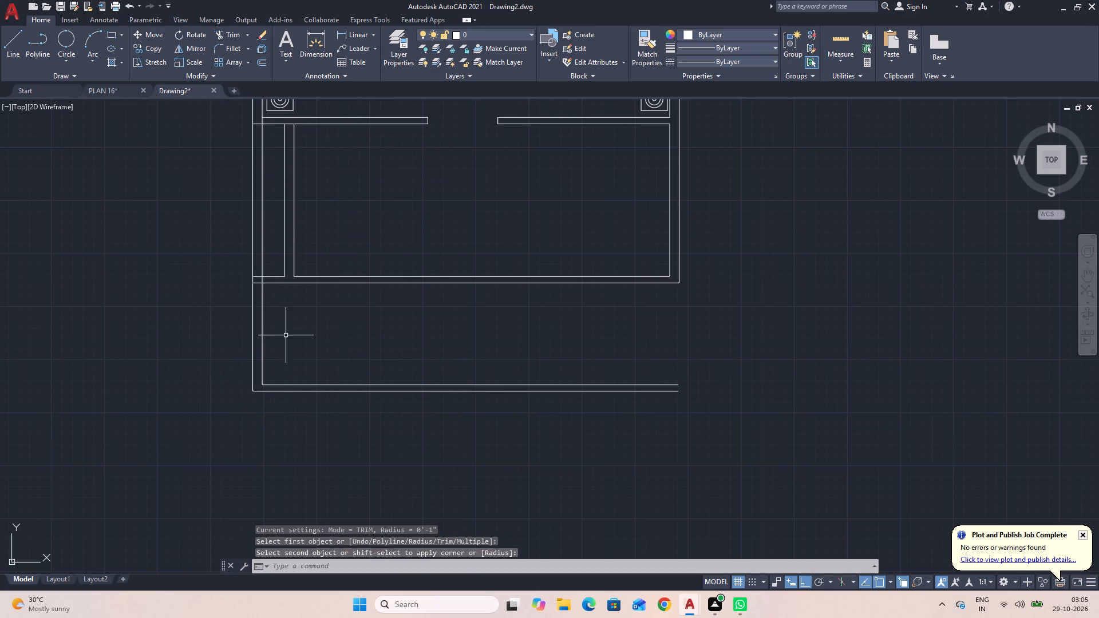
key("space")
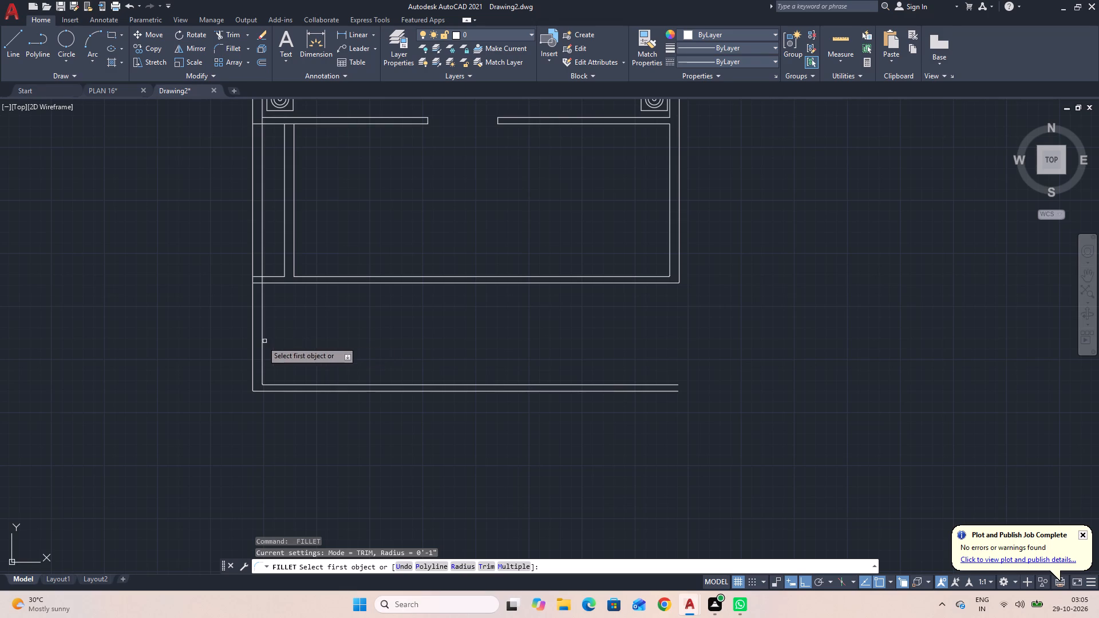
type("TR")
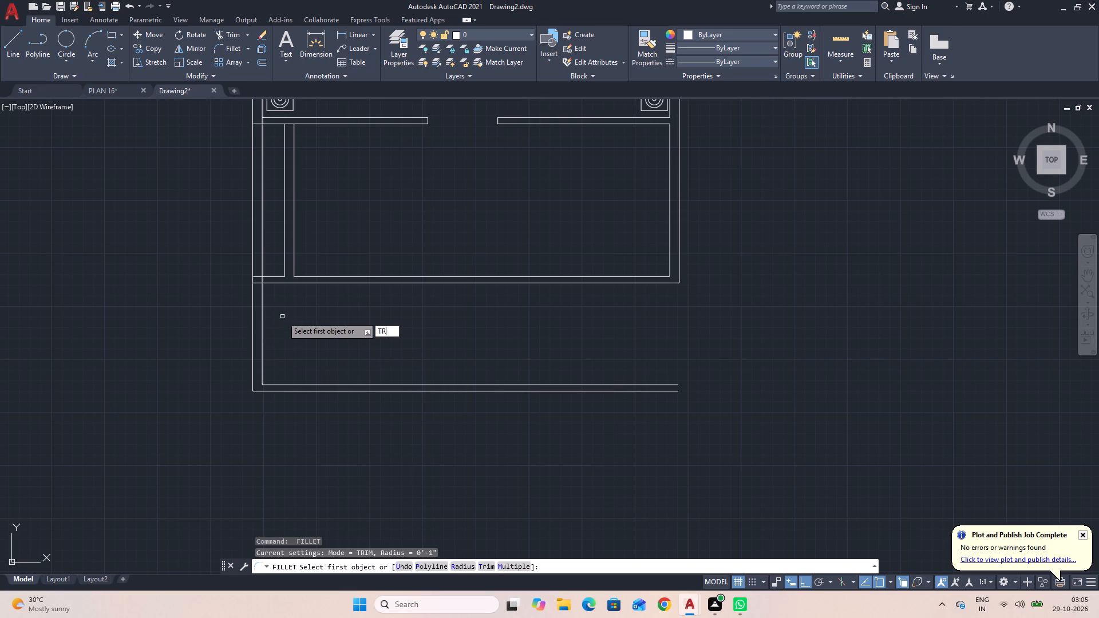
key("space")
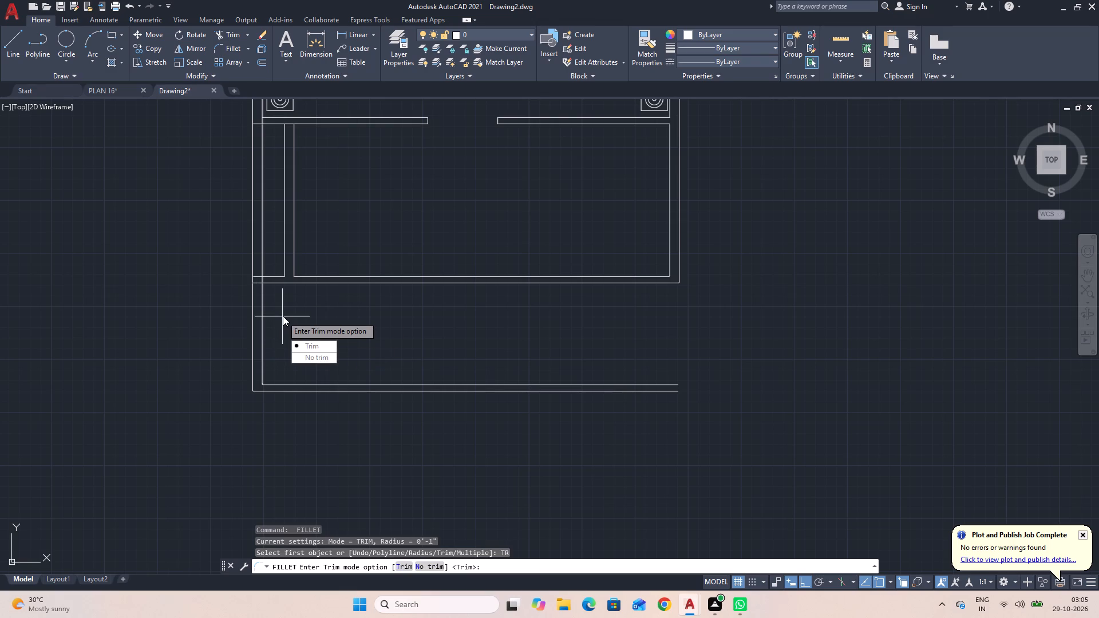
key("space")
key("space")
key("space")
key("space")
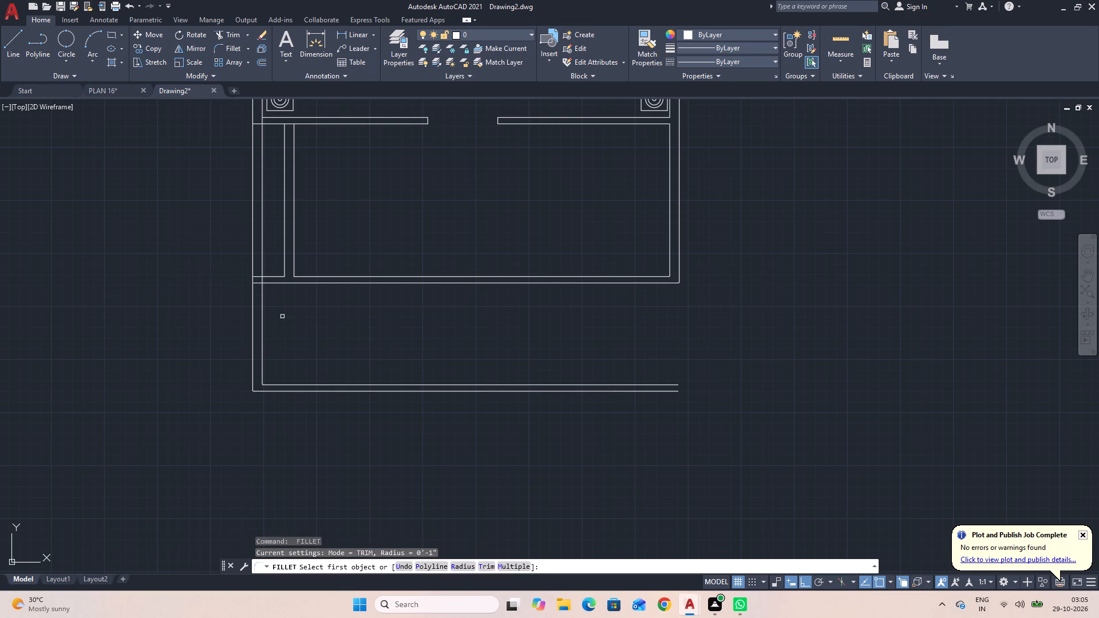
Trim the crossing line pieces where the 12' room's south wall meets the extended west wall, leaving the junction open.
key("t")
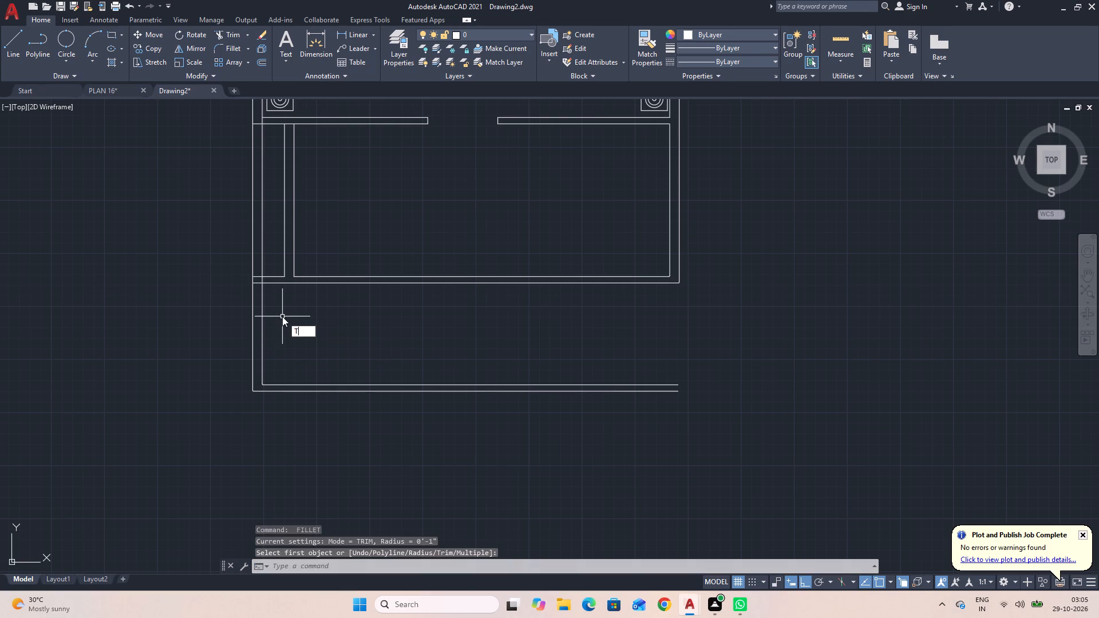
key("r")
key("space")
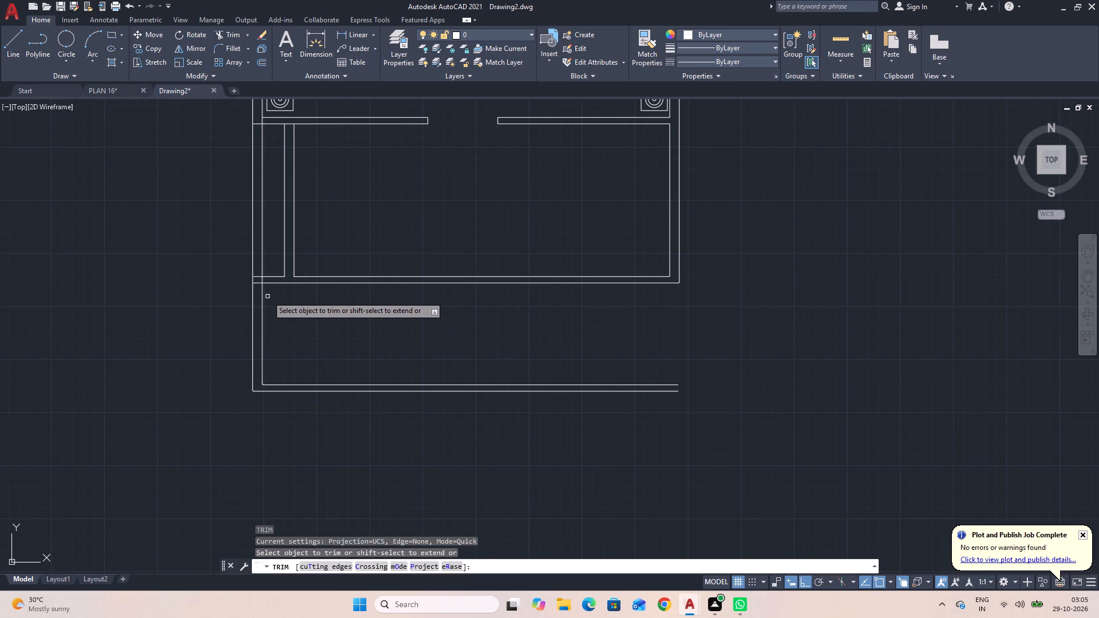
scroll(259, 287, "up", 1)
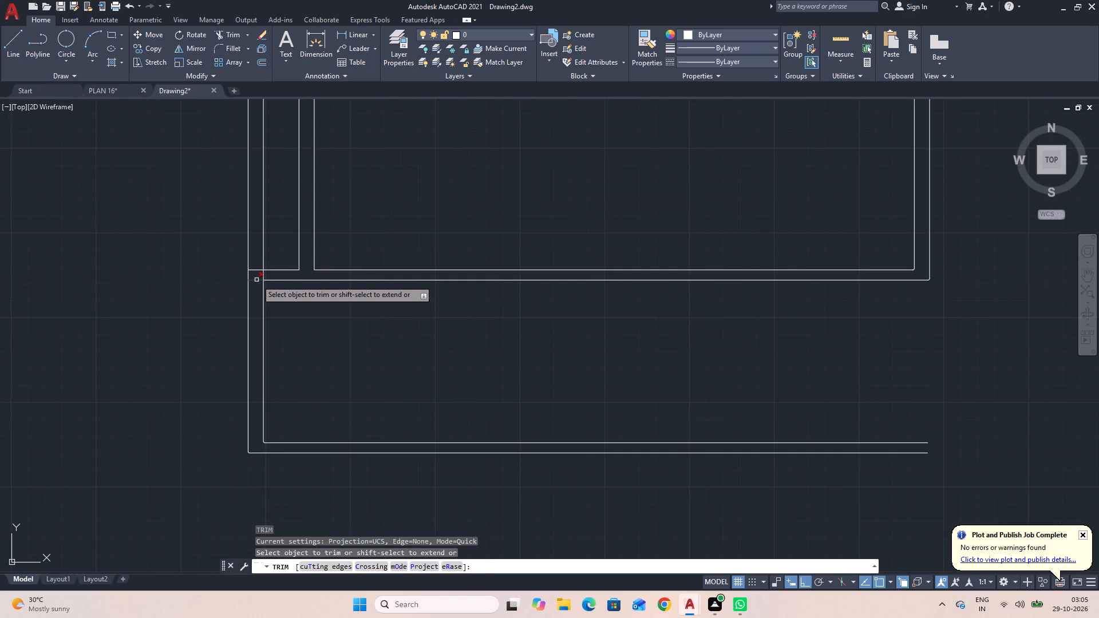
left_click(256, 280)
left_click(254, 270)
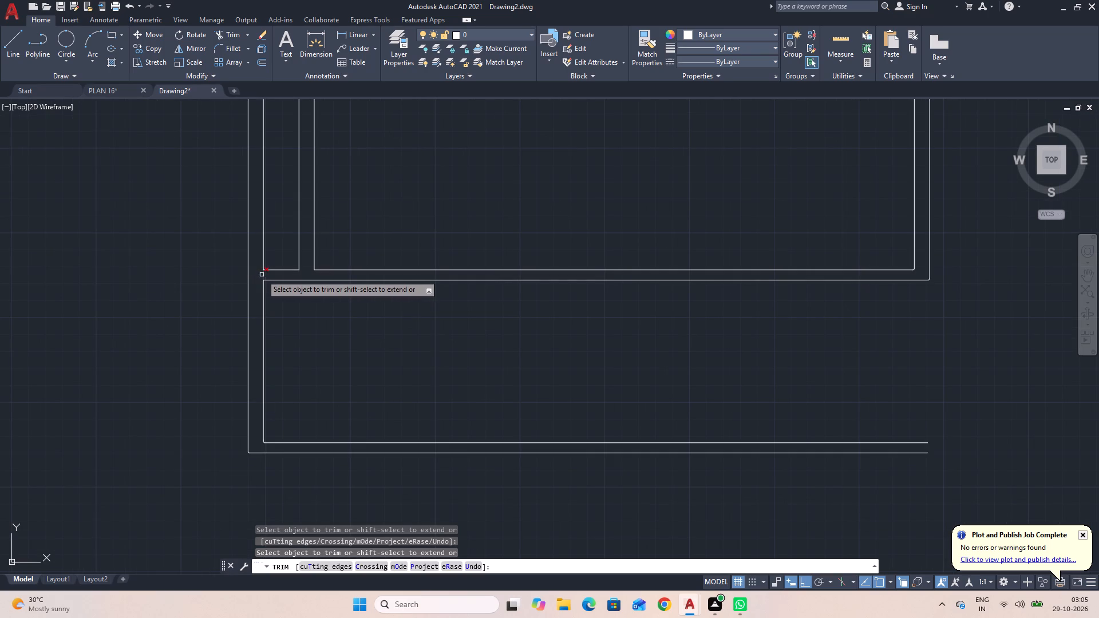
left_click(264, 275)
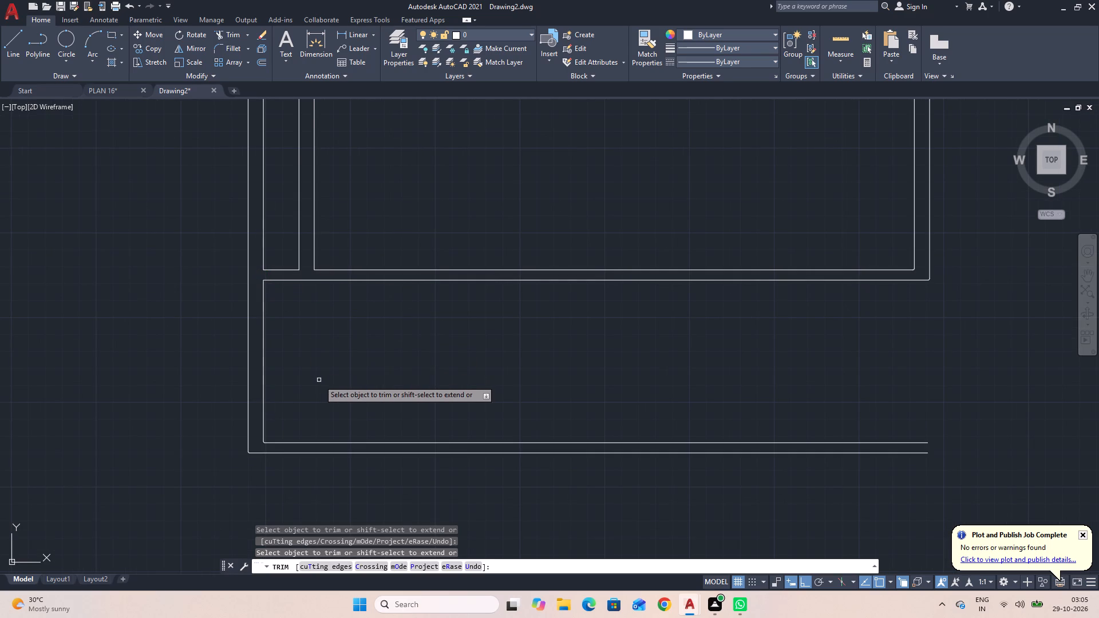
scroll(318, 380, "down", 1)
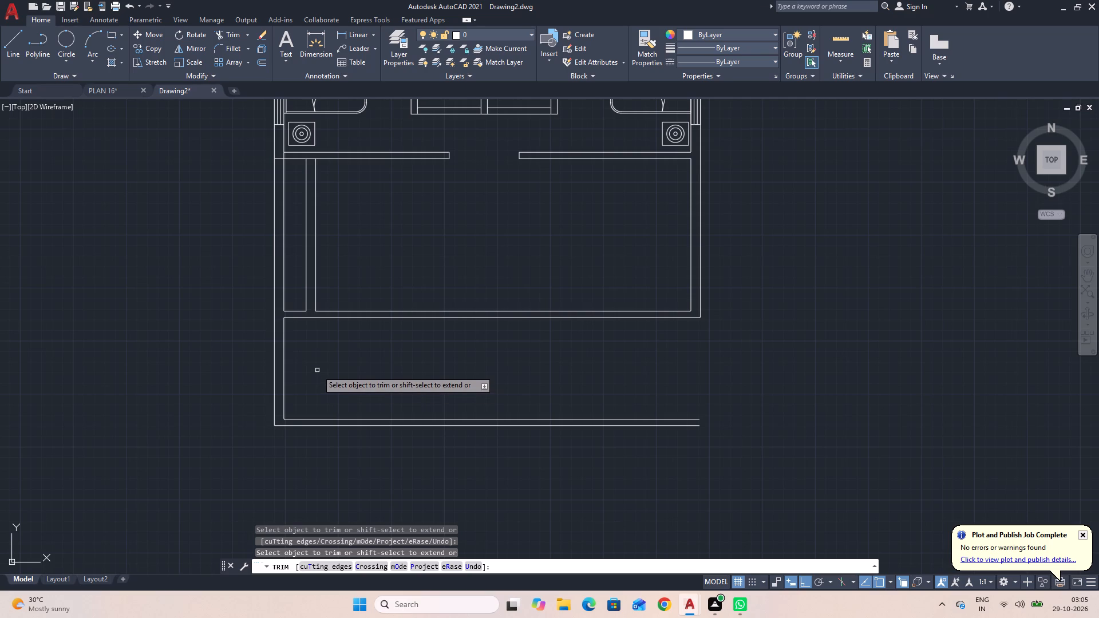
scroll(317, 370, "up", 1)
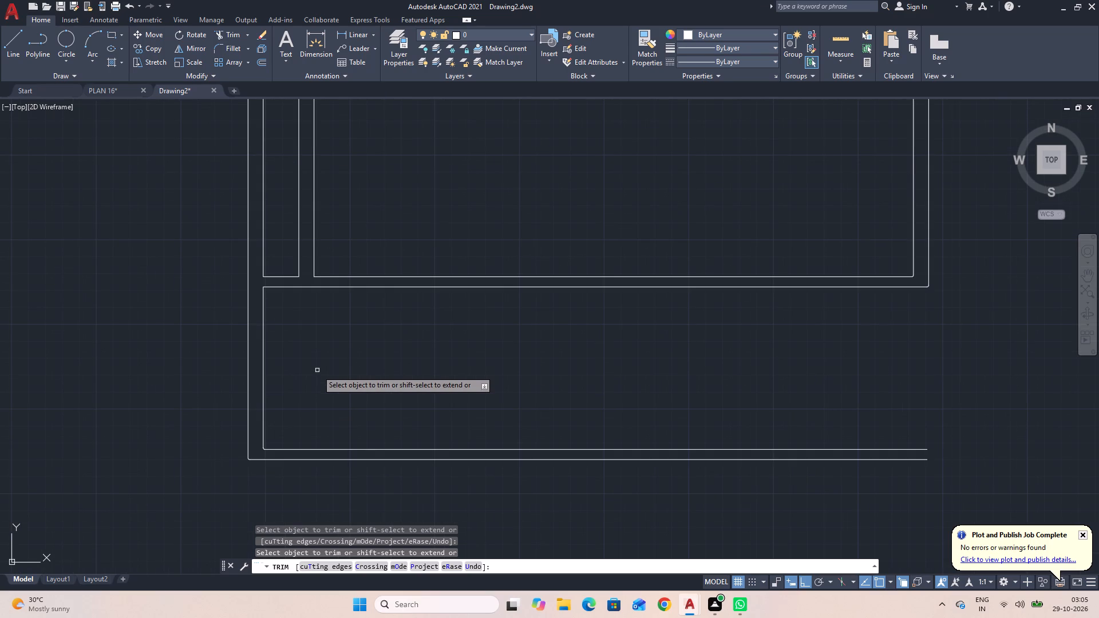
key("Escape")
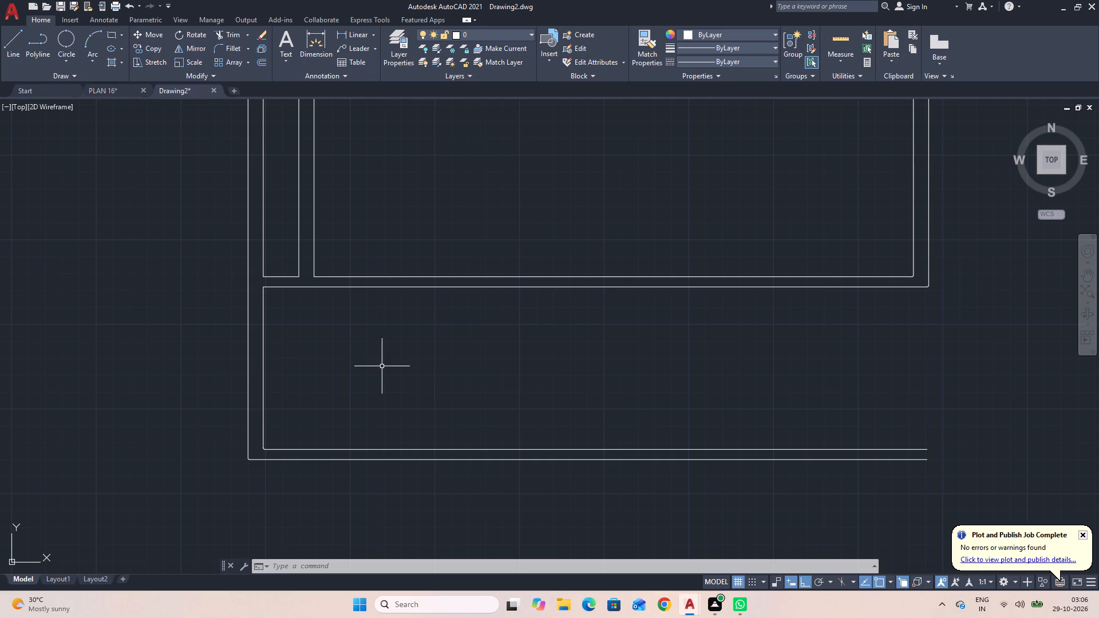
Offset the west wall's inner line 12' eastward inside the 8'-deep southern space.
type("O")
key("space")
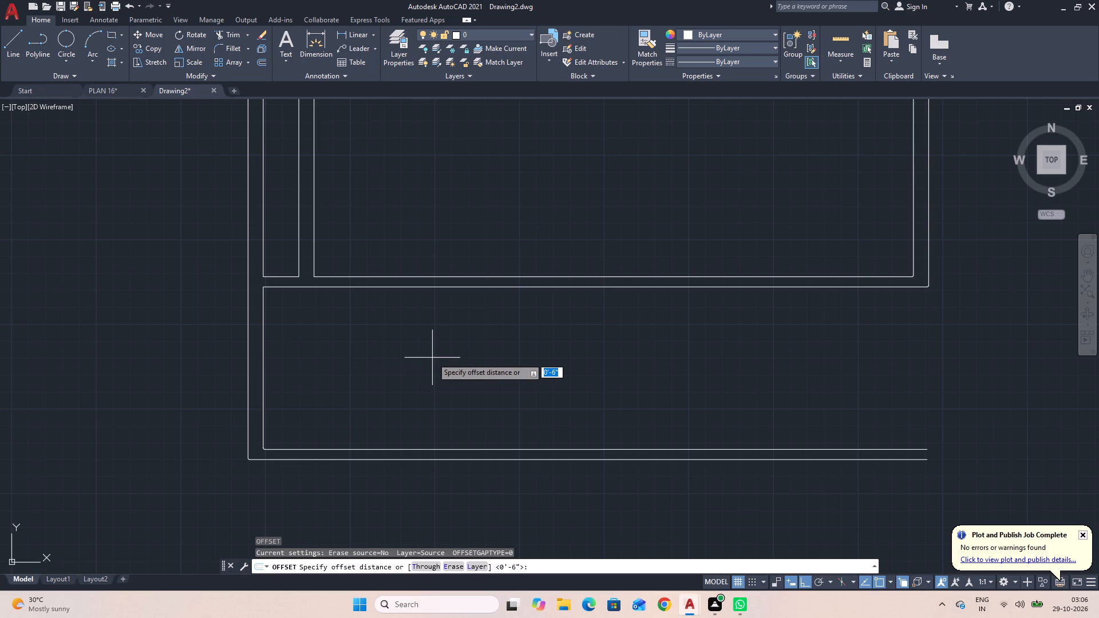
type("12'")
key("Return")
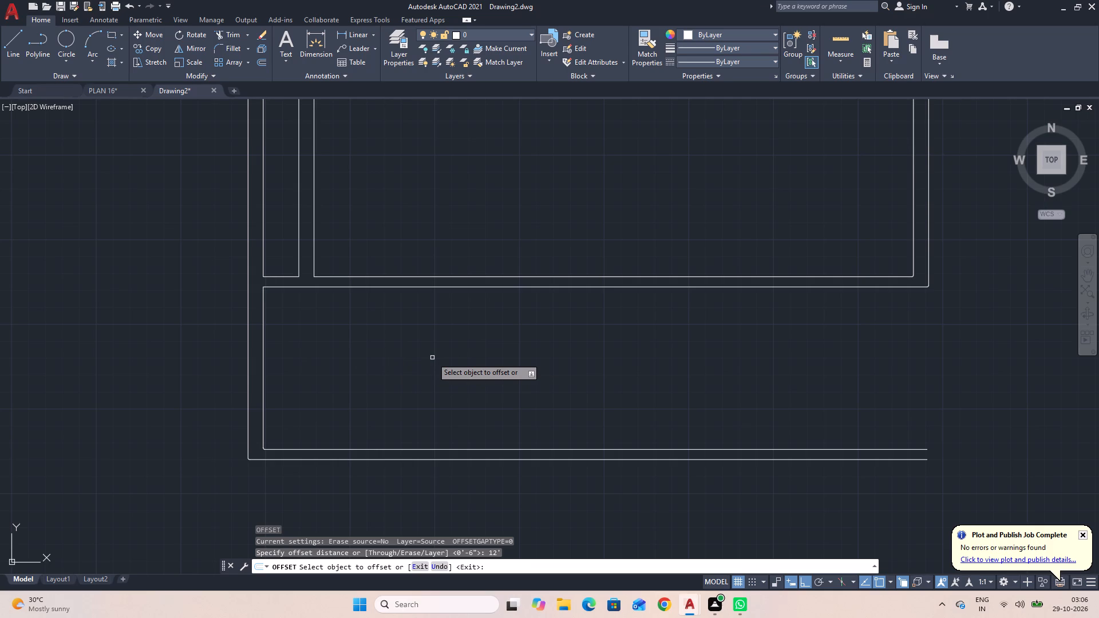
left_click(264, 364)
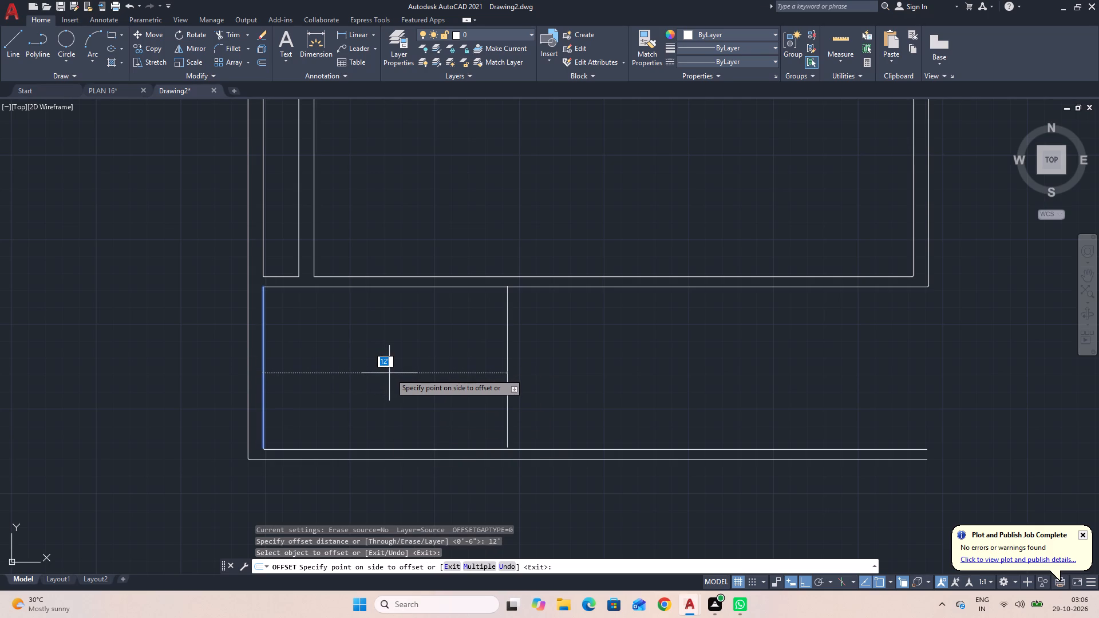
left_click(409, 375)
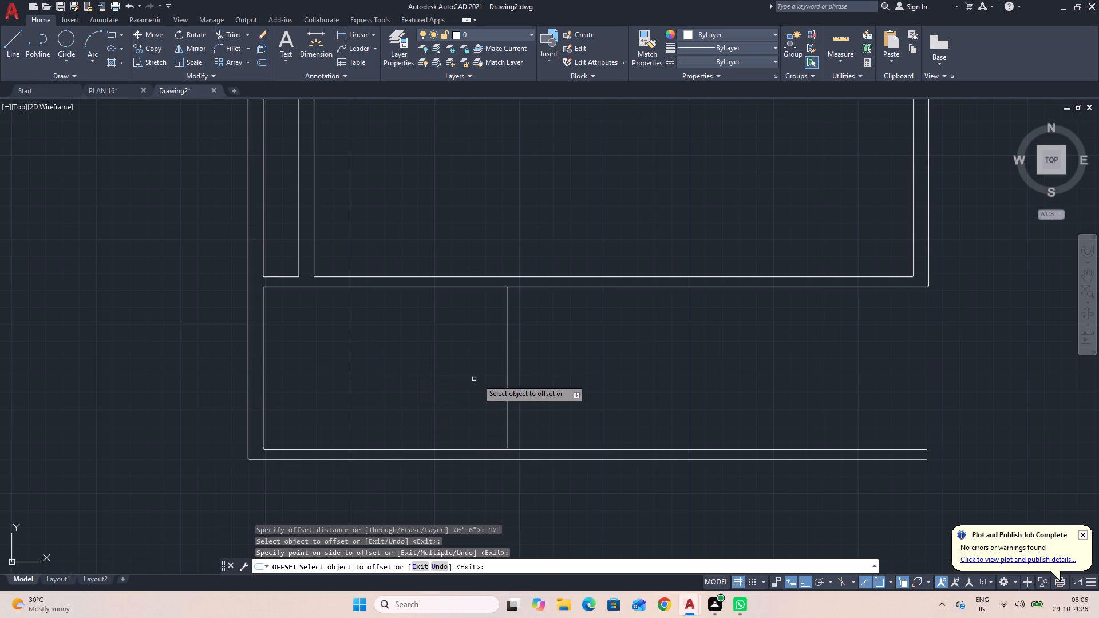
key("space")
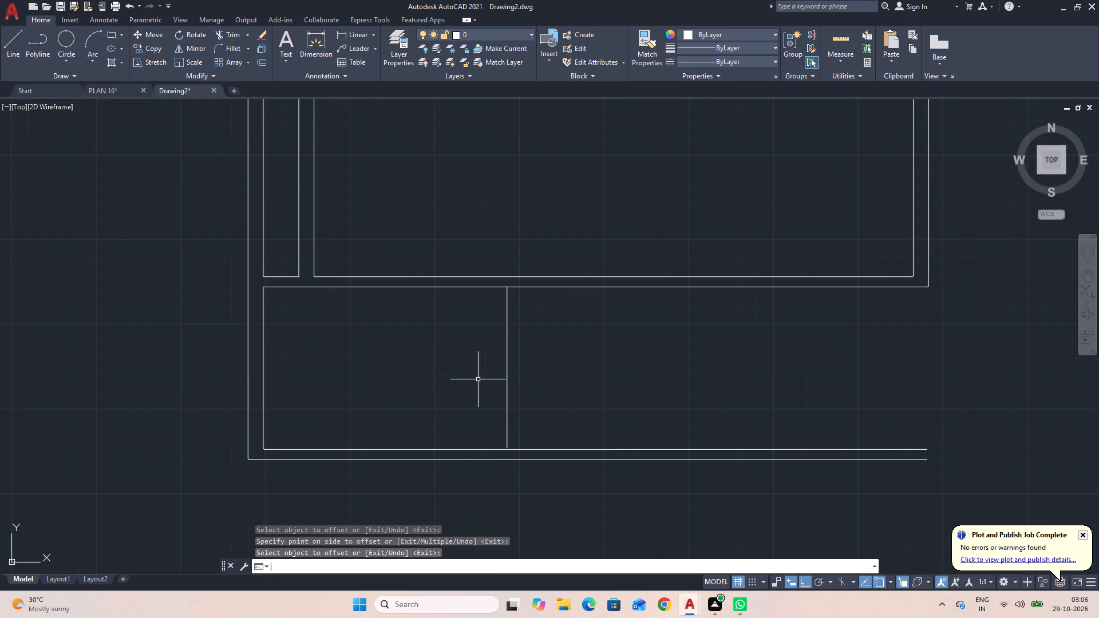
Offset the new partition line 6" further east to give the partition its thickness.
type("O")
key("space")
key("6")
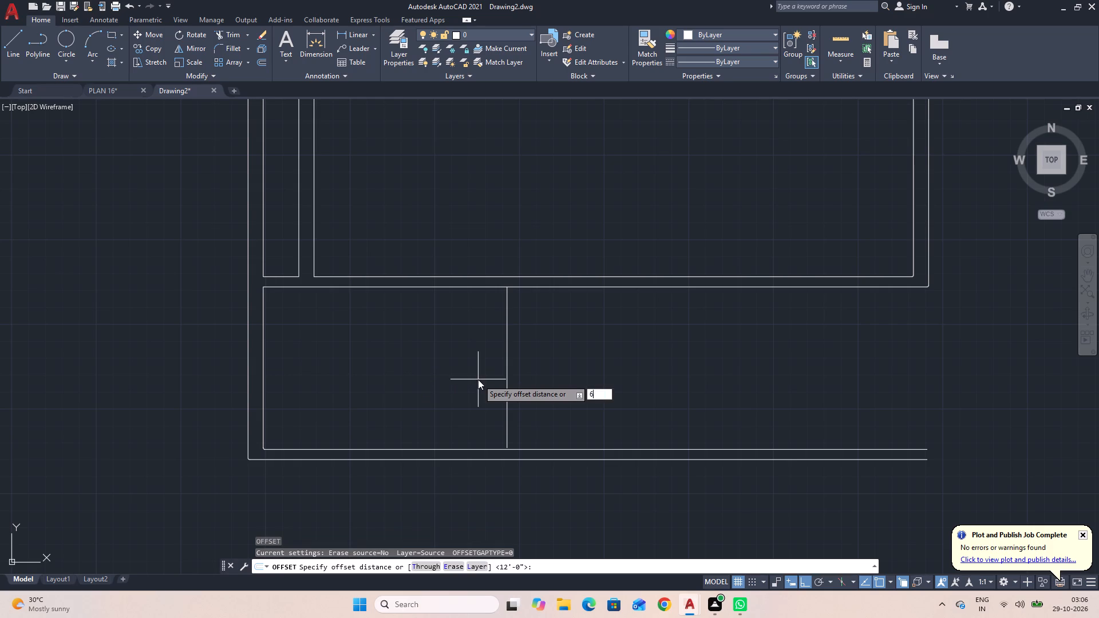
key("Return")
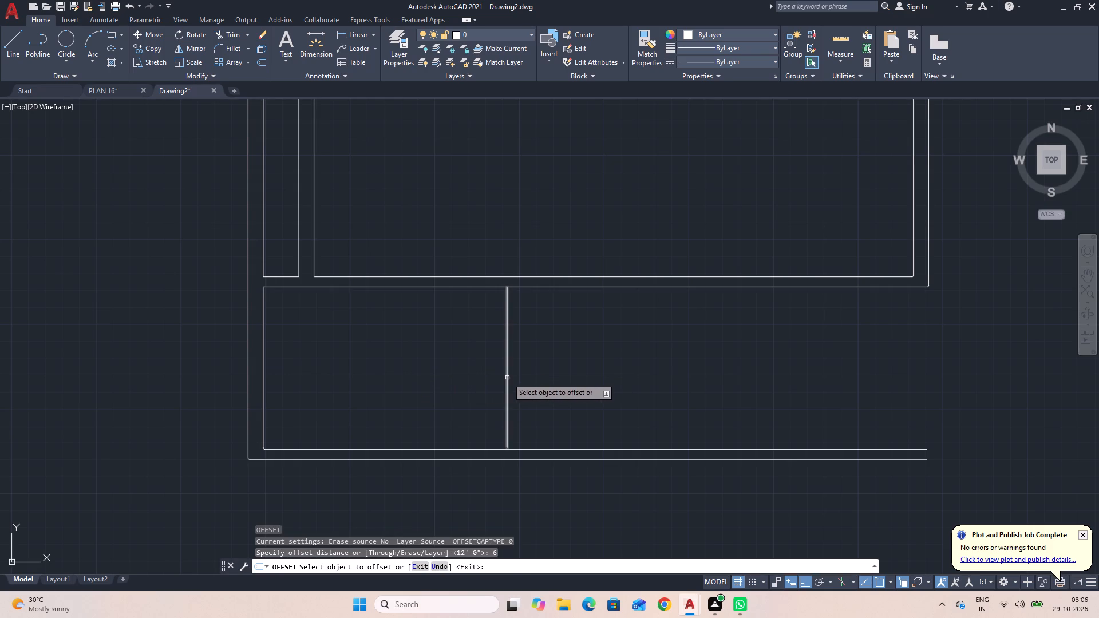
left_click(507, 378)
left_click(547, 377)
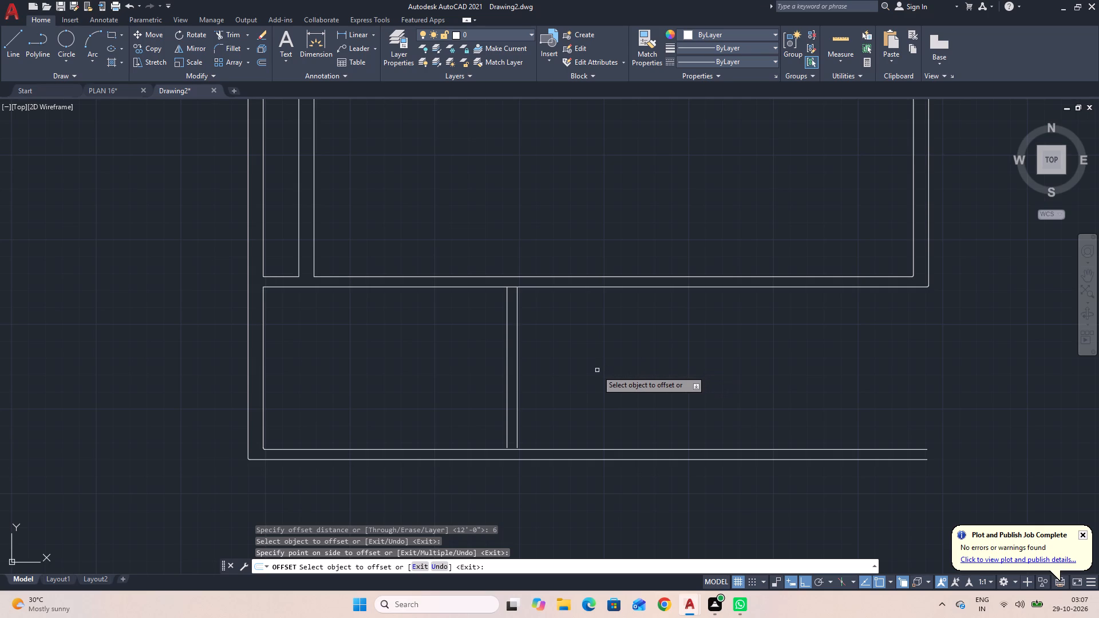
key("Escape")
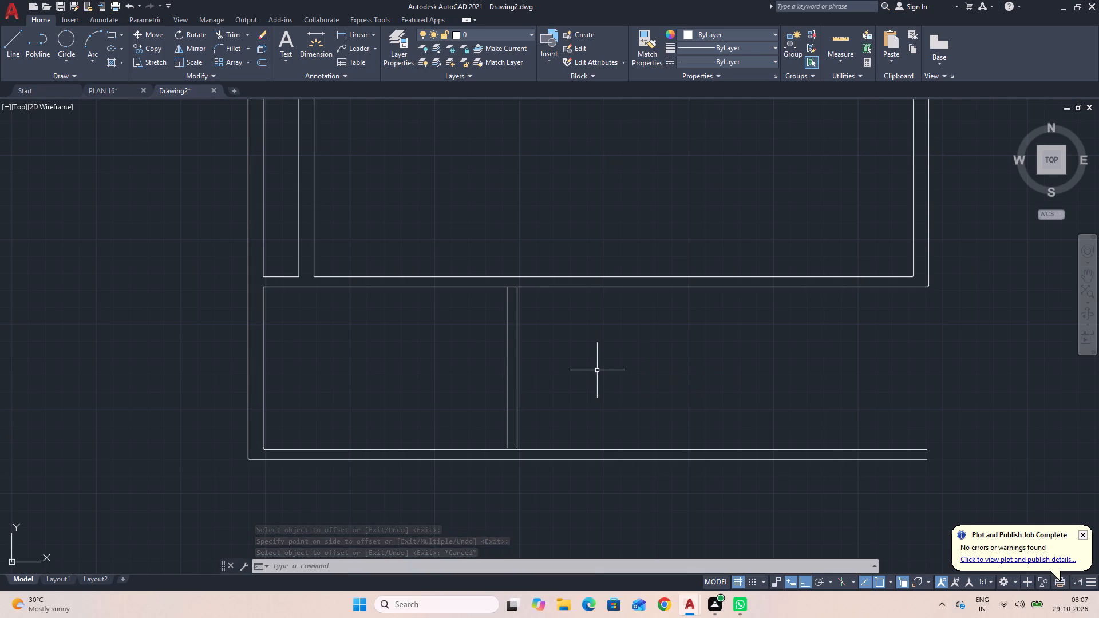
Extend both partition lines north across the room's south wall and south to the outer line of the southernmost wall.
type("EX")
key("space")
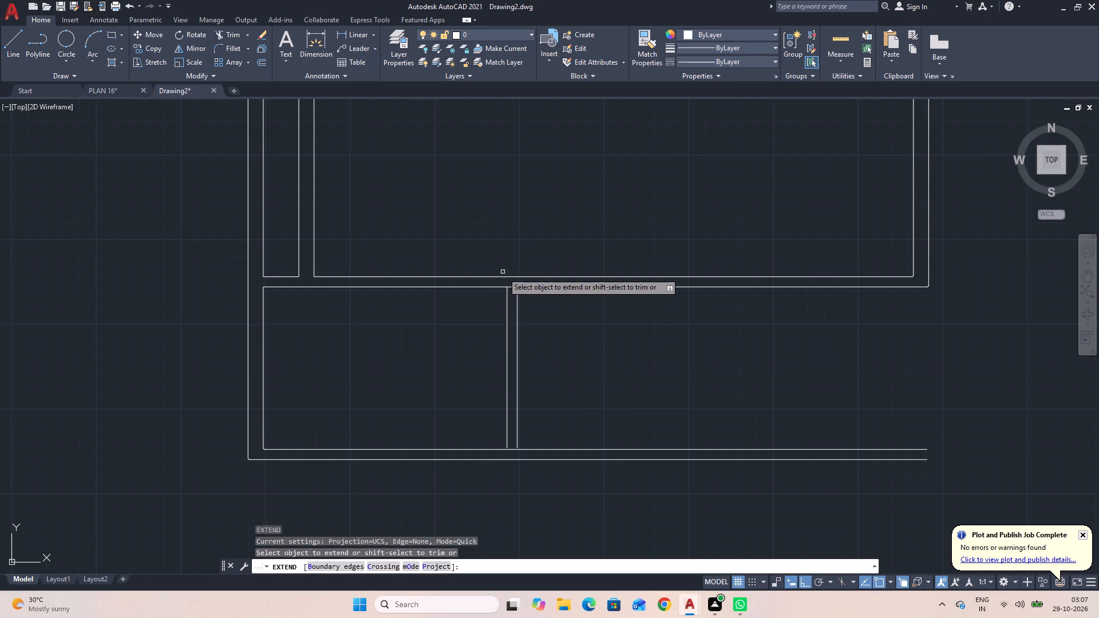
left_click(508, 294)
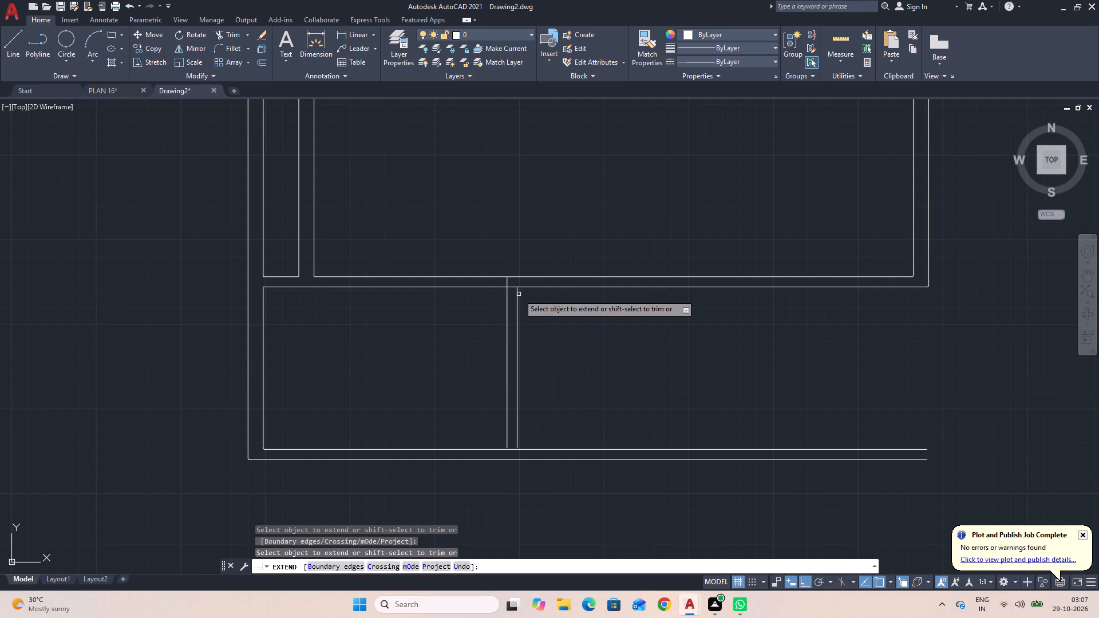
left_click(519, 294)
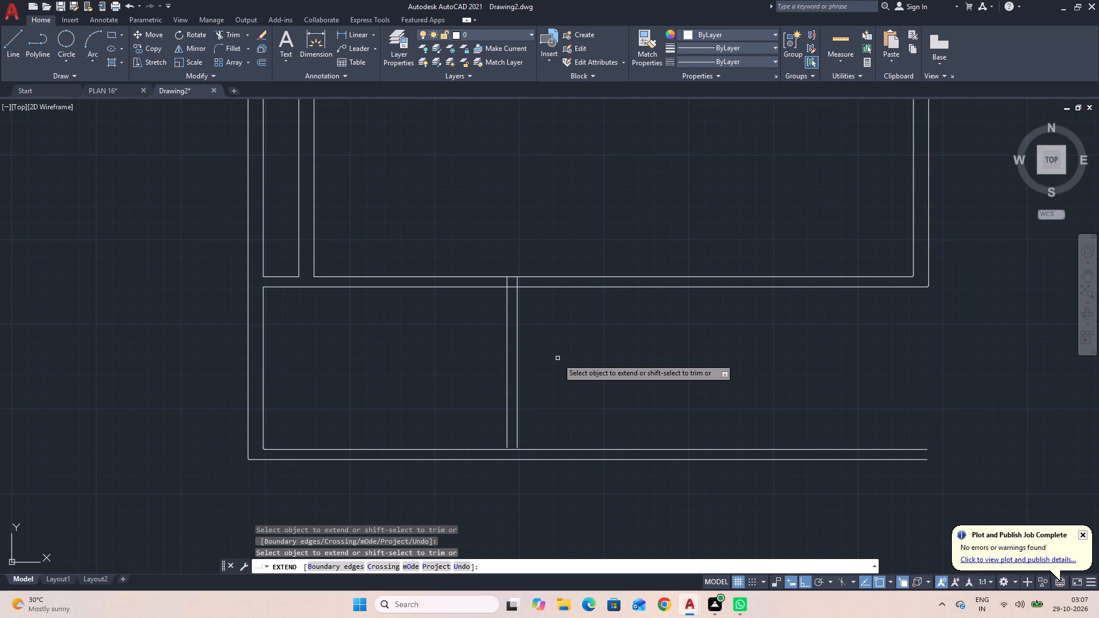
left_click(516, 423)
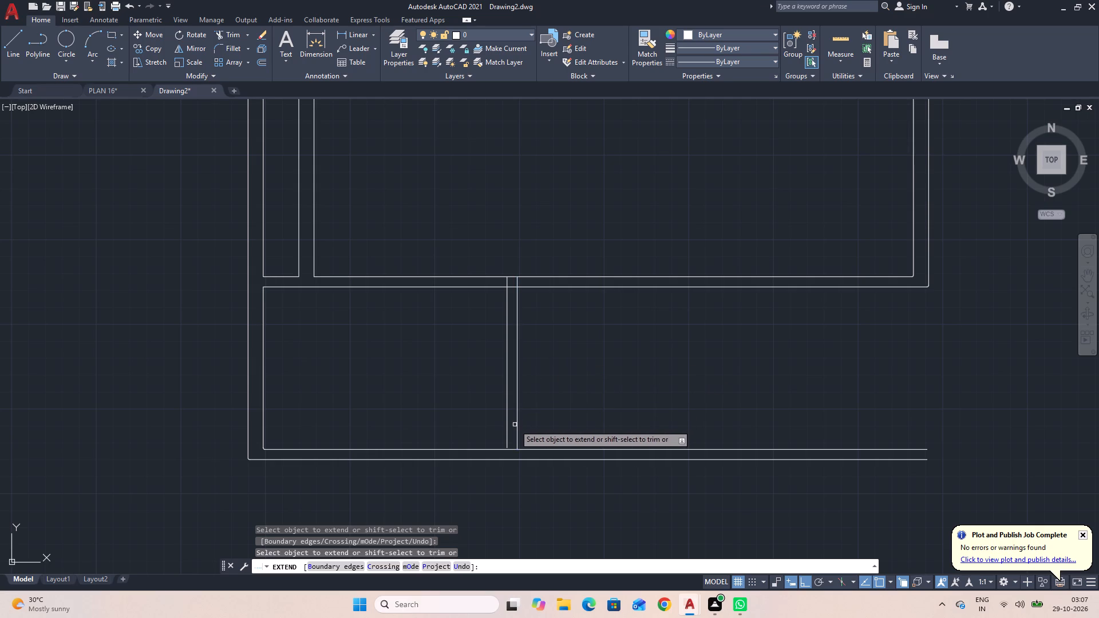
left_click(518, 435)
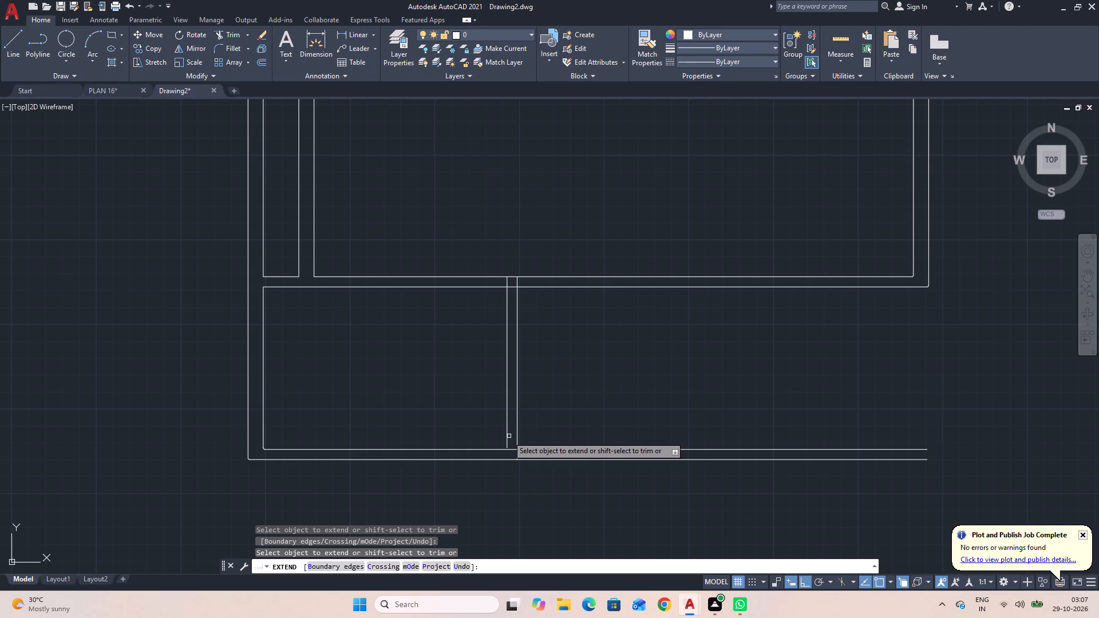
left_click(507, 437)
left_click(507, 441)
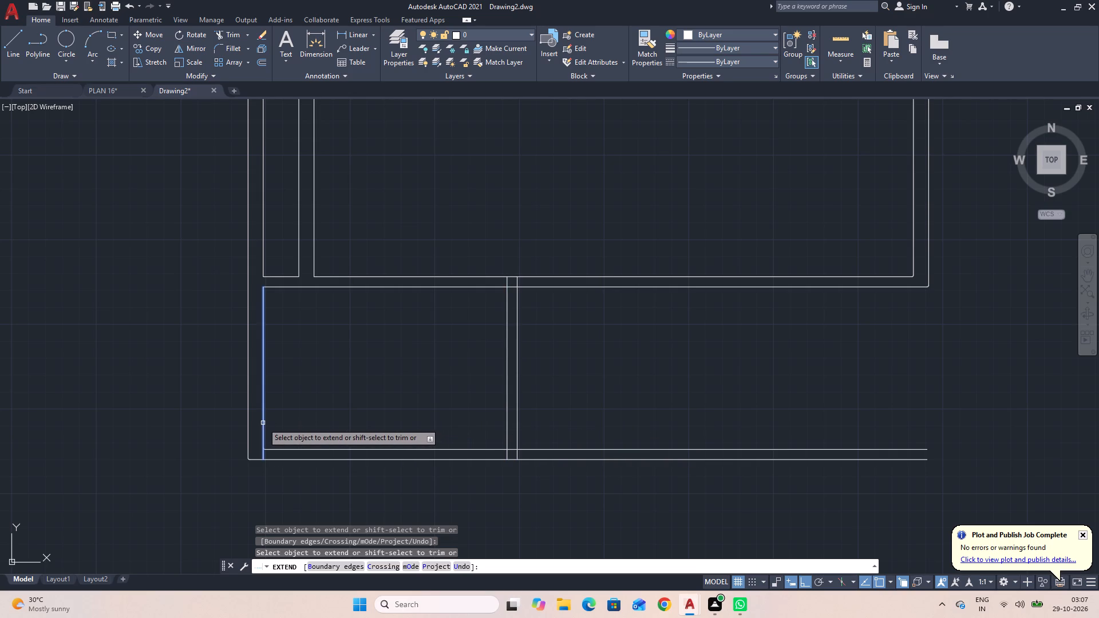
scroll(264, 422, "up", 2)
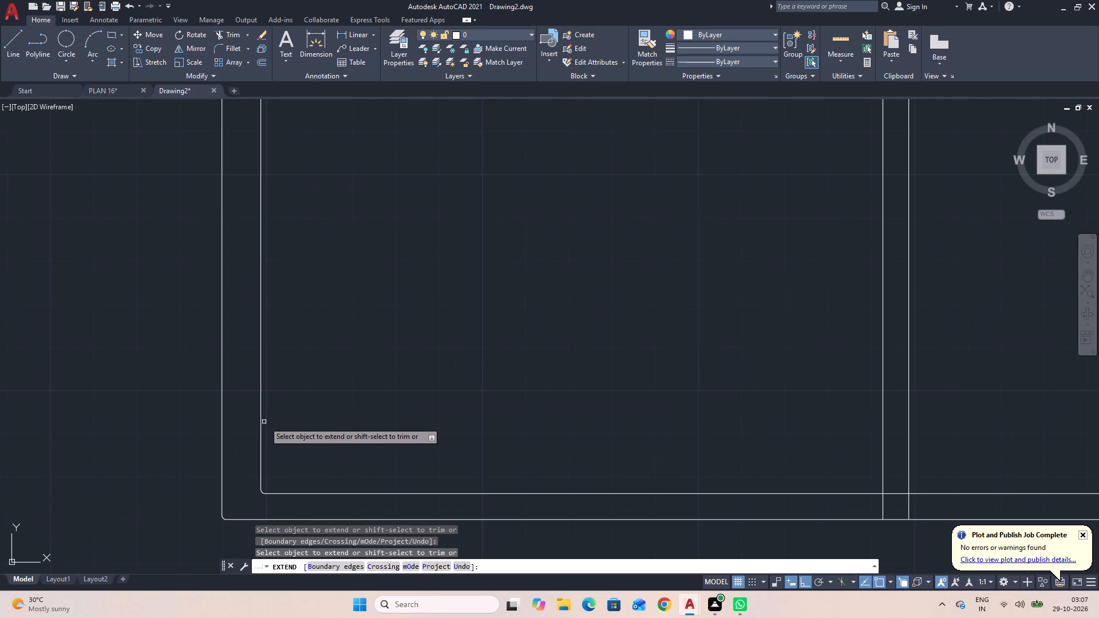
scroll(269, 478, "up", 1)
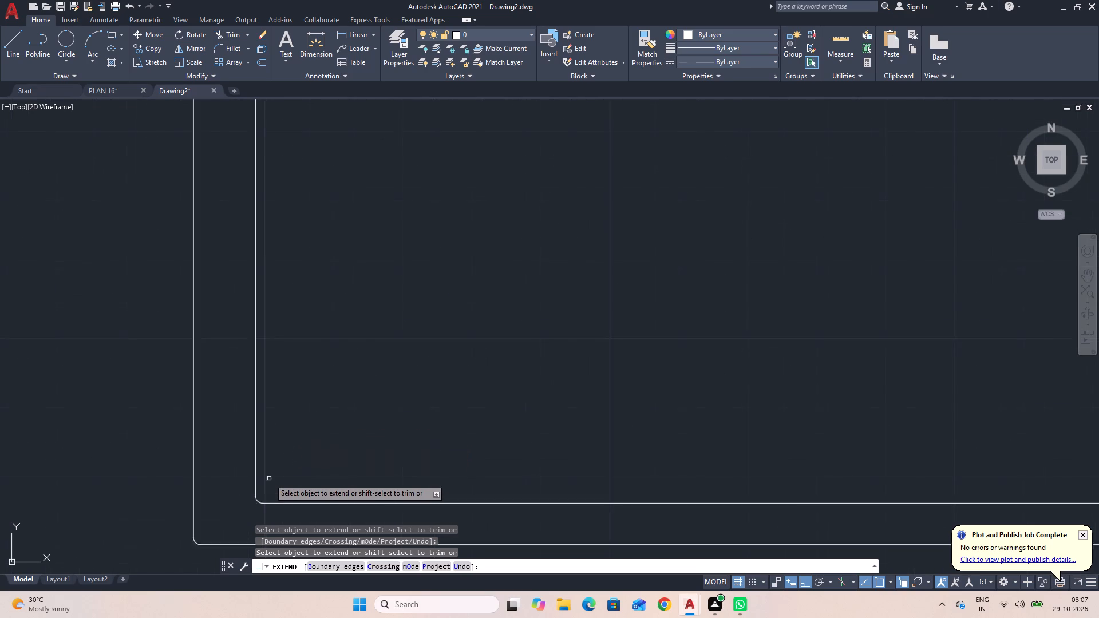
Examine the southwest corner of the 8'-deep space, where the west wall meets the southernmost wall, and leave the Extend command.
scroll(269, 478, "up", 1)
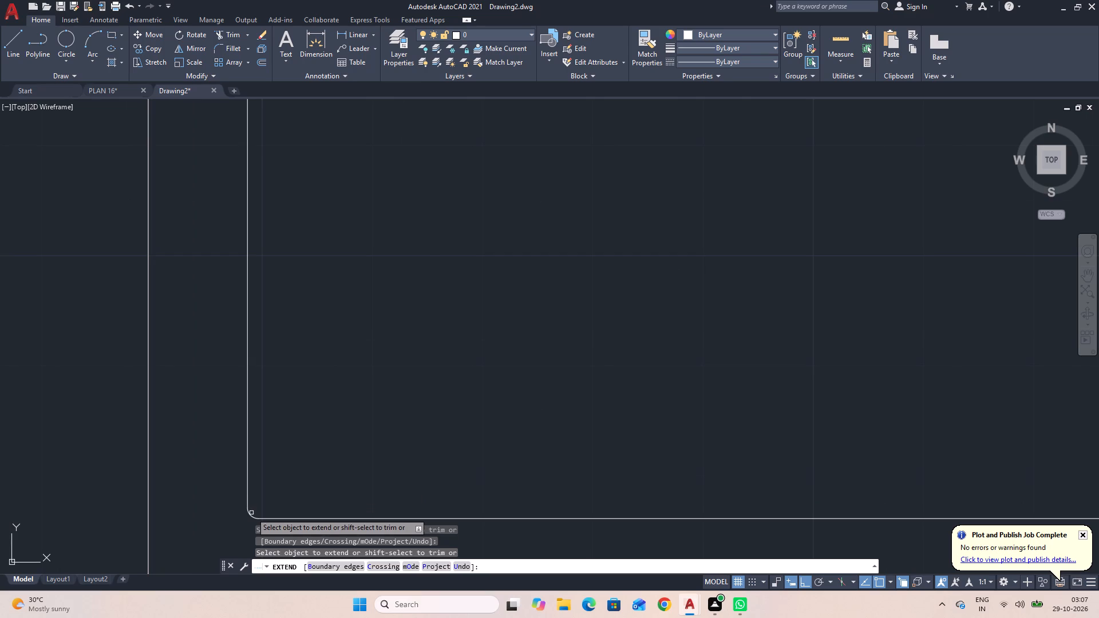
scroll(272, 497, "down", 3)
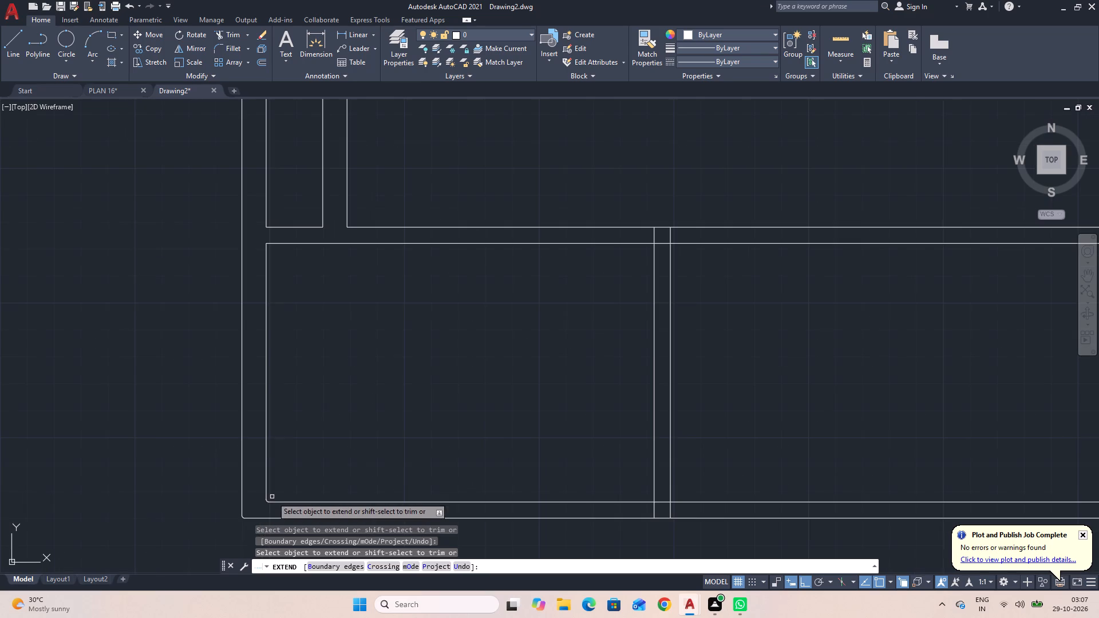
scroll(254, 505, "up", 3)
scroll(252, 505, "down", 4)
scroll(305, 470, "up", 1)
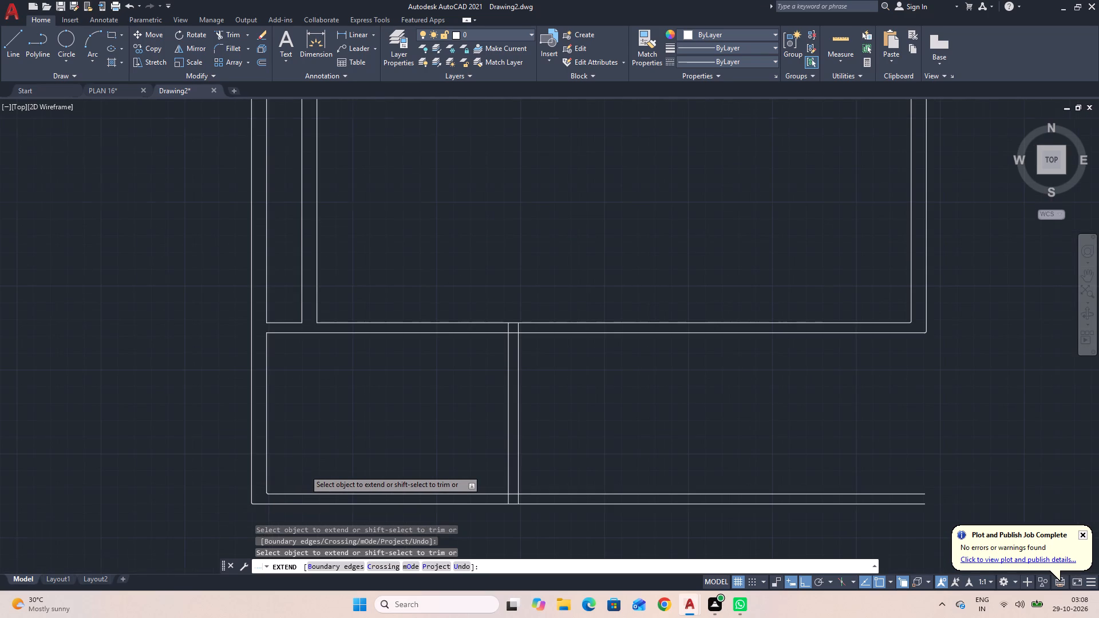
scroll(305, 470, "up", 1)
scroll(305, 470, "down", 2)
middle_click_drag(306, 468, 353, 411)
scroll(353, 409, "up", 1)
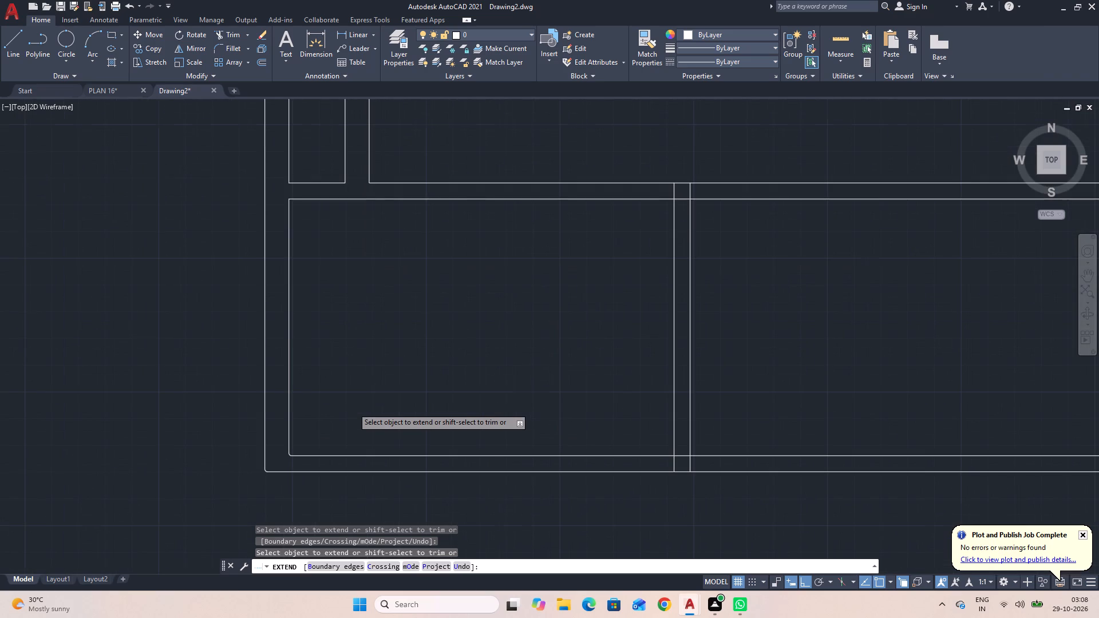
key("Escape")
key("Escape")
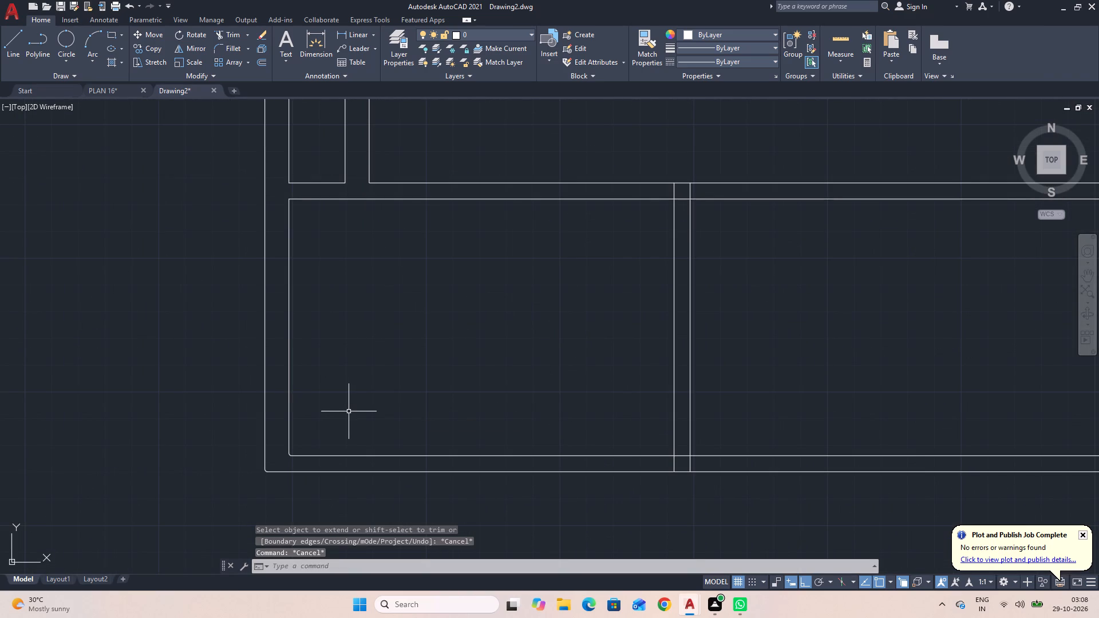
Undo the partition's extensions and offsets, the junction trim, and the fillets joining the west wall to the southernmost wall.
key("ctrl+z")
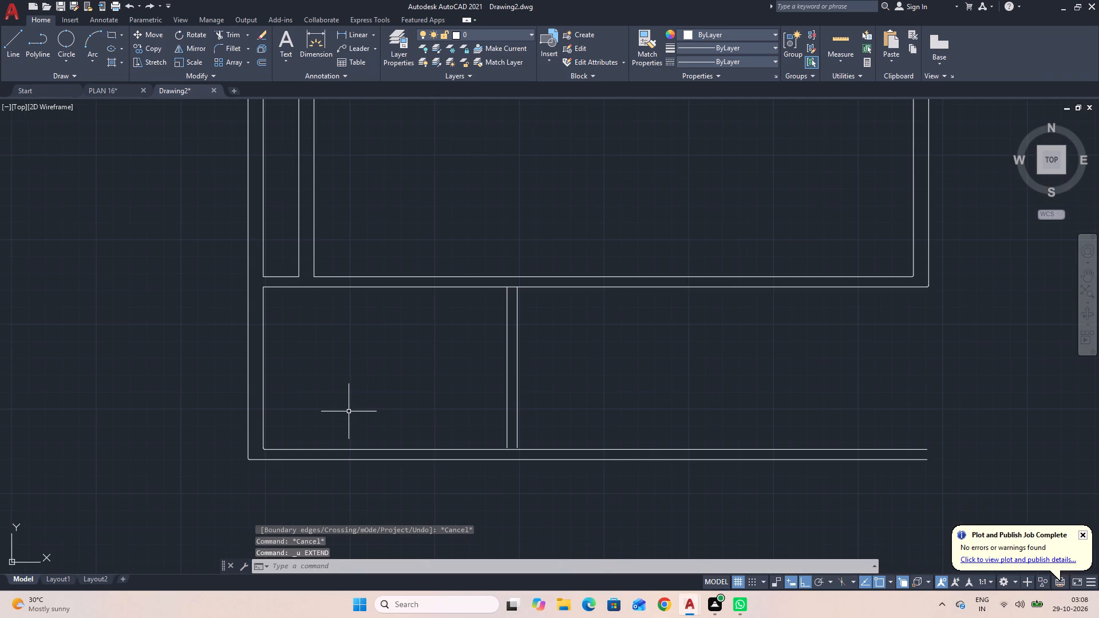
key("ctrl+z")
key("ctrl+z")
key("ctrl+z")
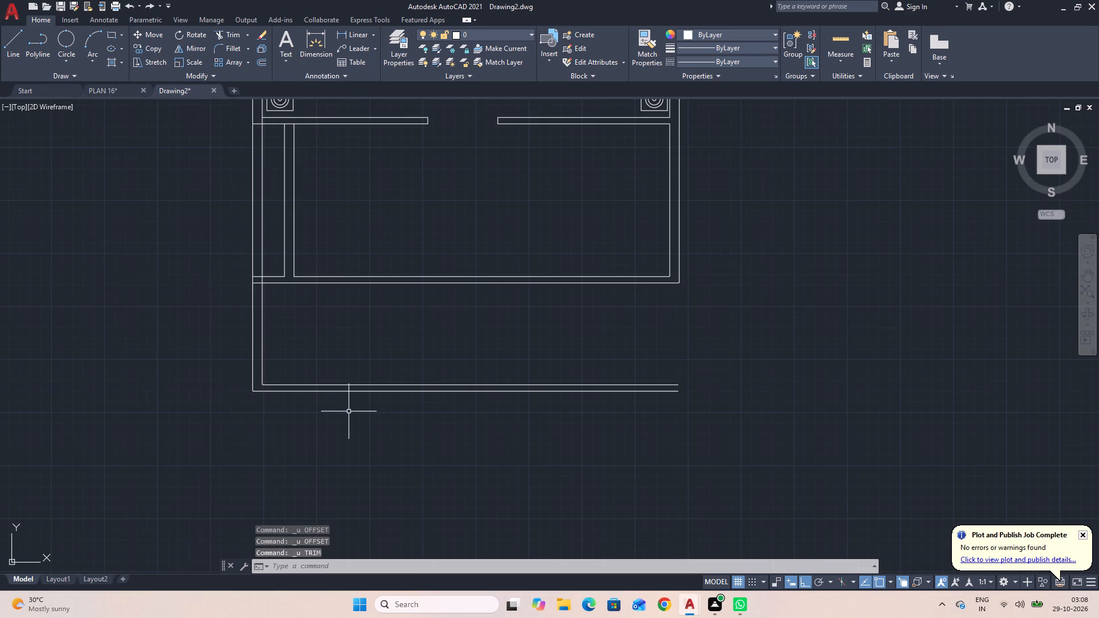
key("ctrl+z")
key("ctrl+z")
key("ctrl+z")
key("ctrl+z")
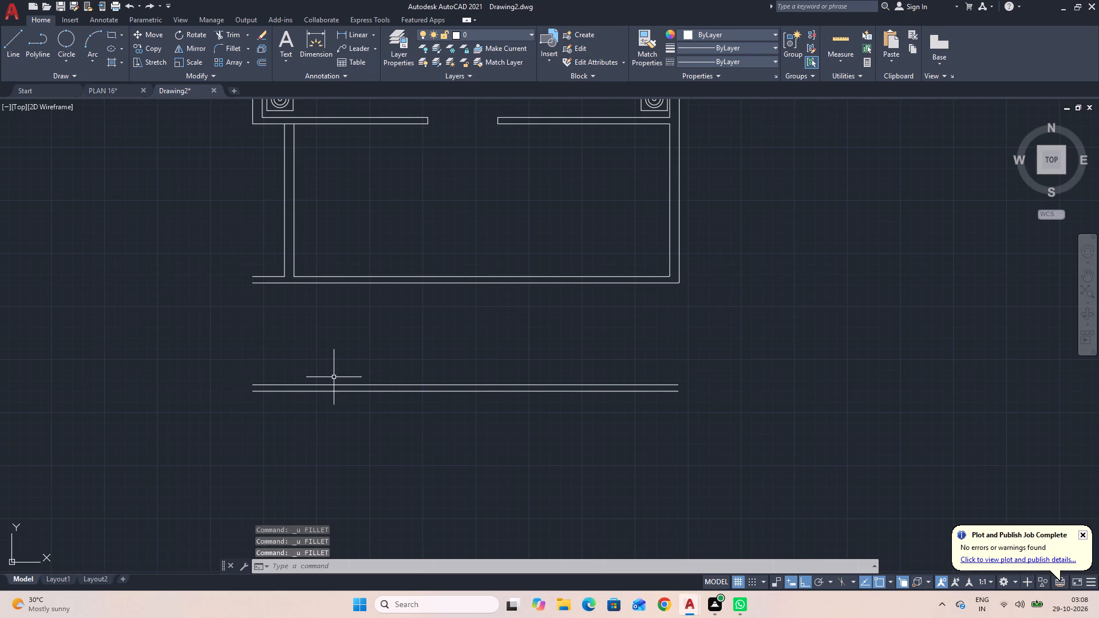
Fillet the west wall's outer and inner lines to the matching lines of the southernmost wall with radius 0.
type("F")
key("space")
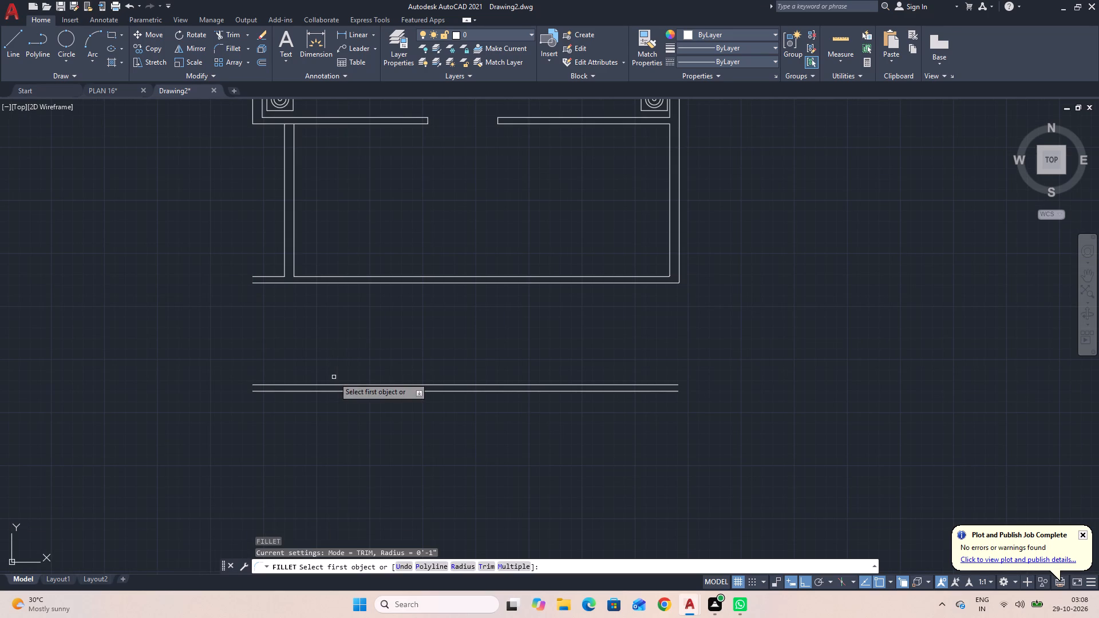
left_click(464, 564)
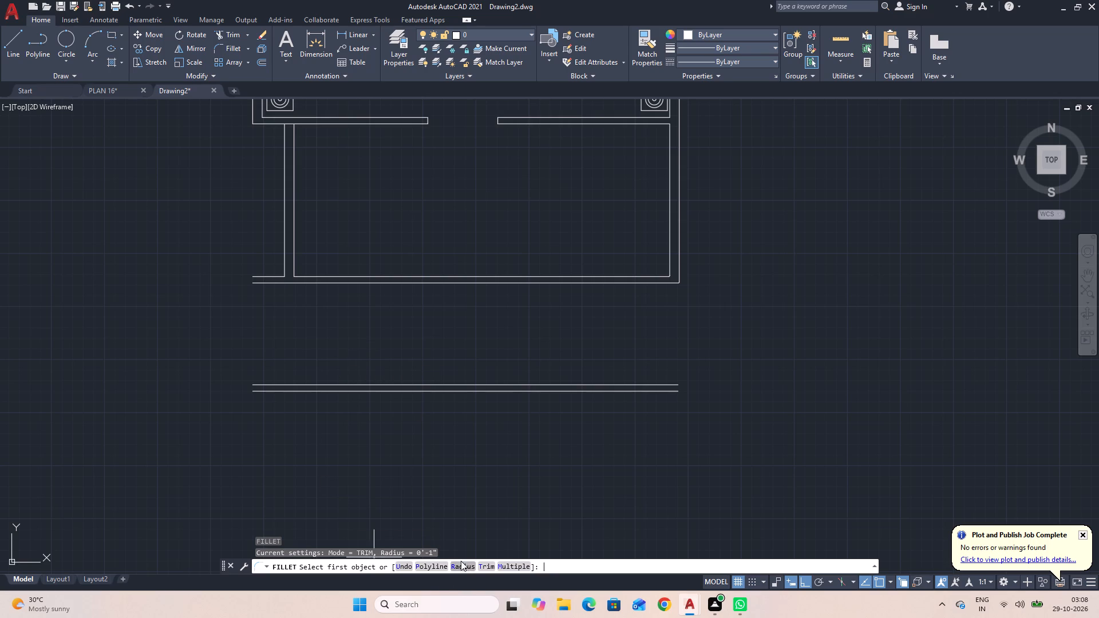
key("0")
key("Return")
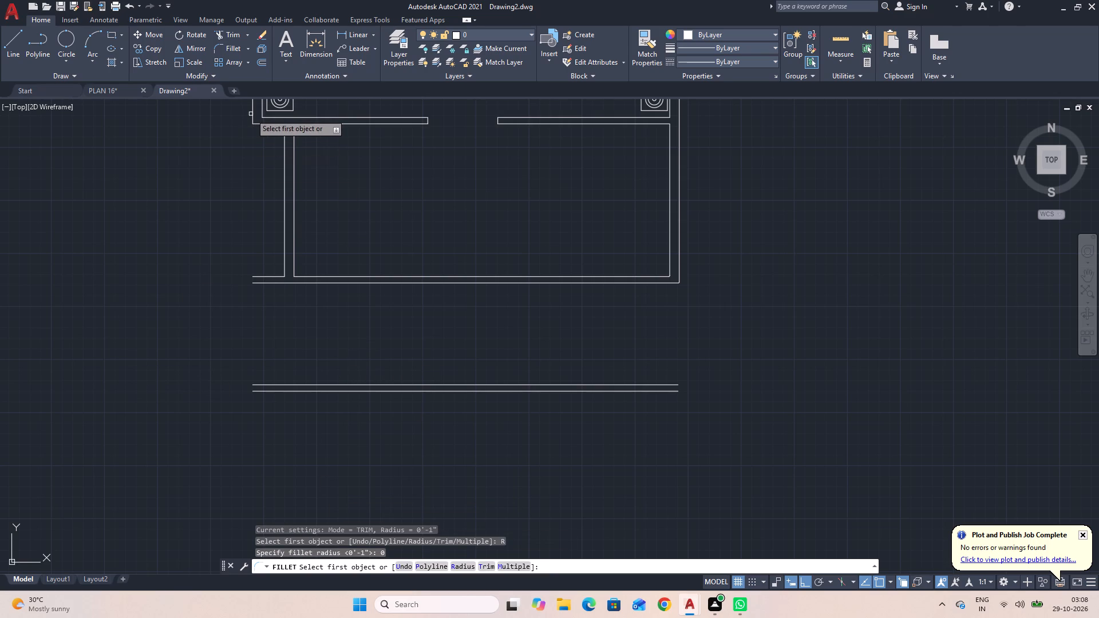
left_click(252, 112)
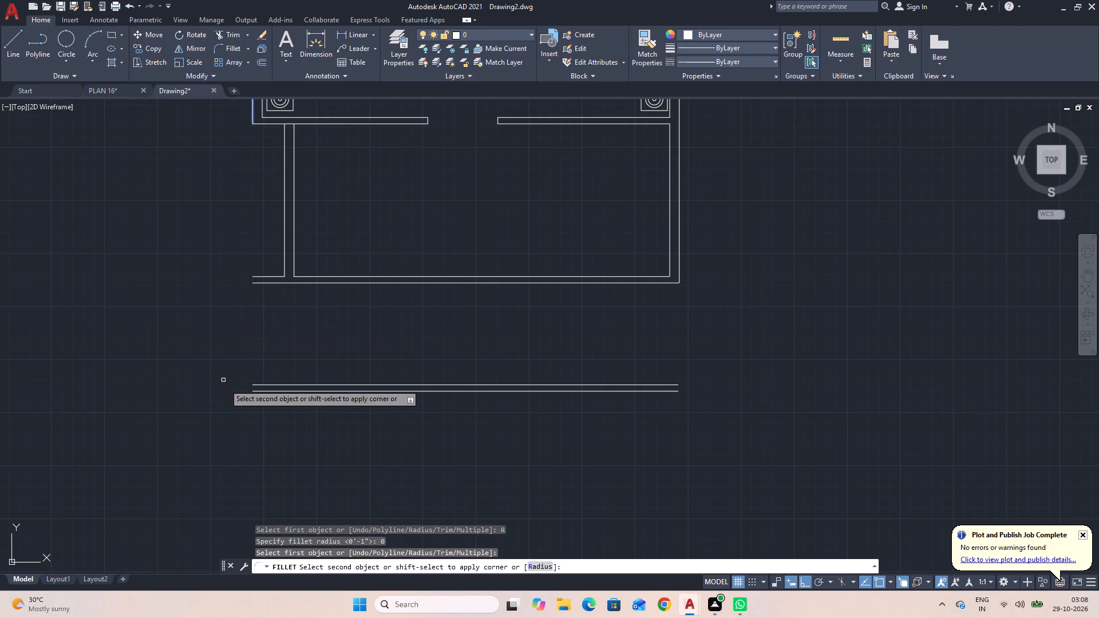
left_click(263, 391)
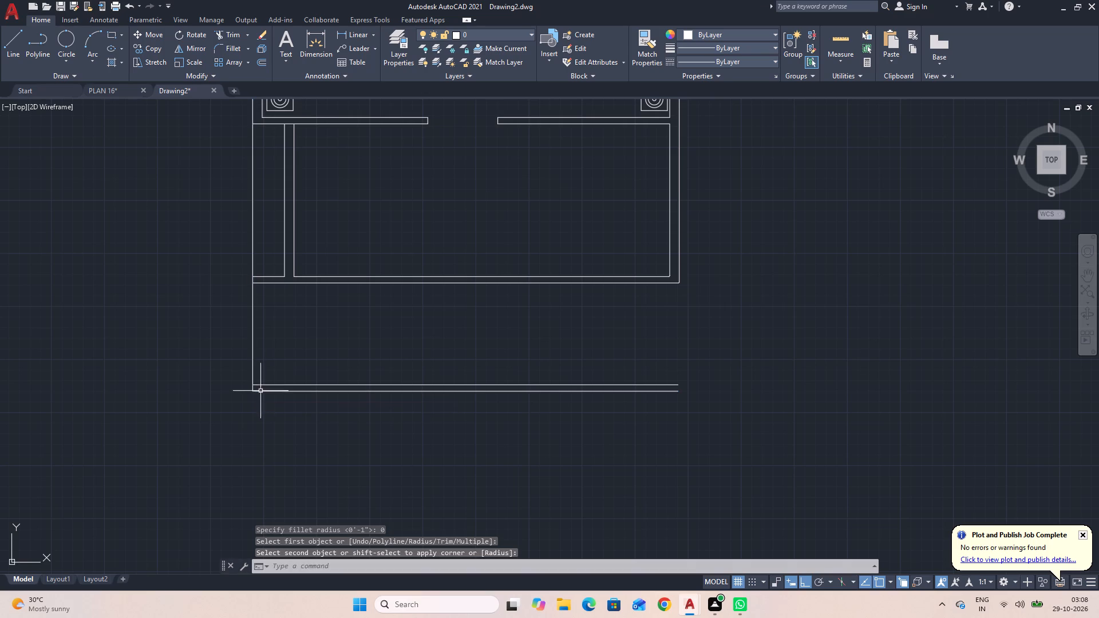
key("space")
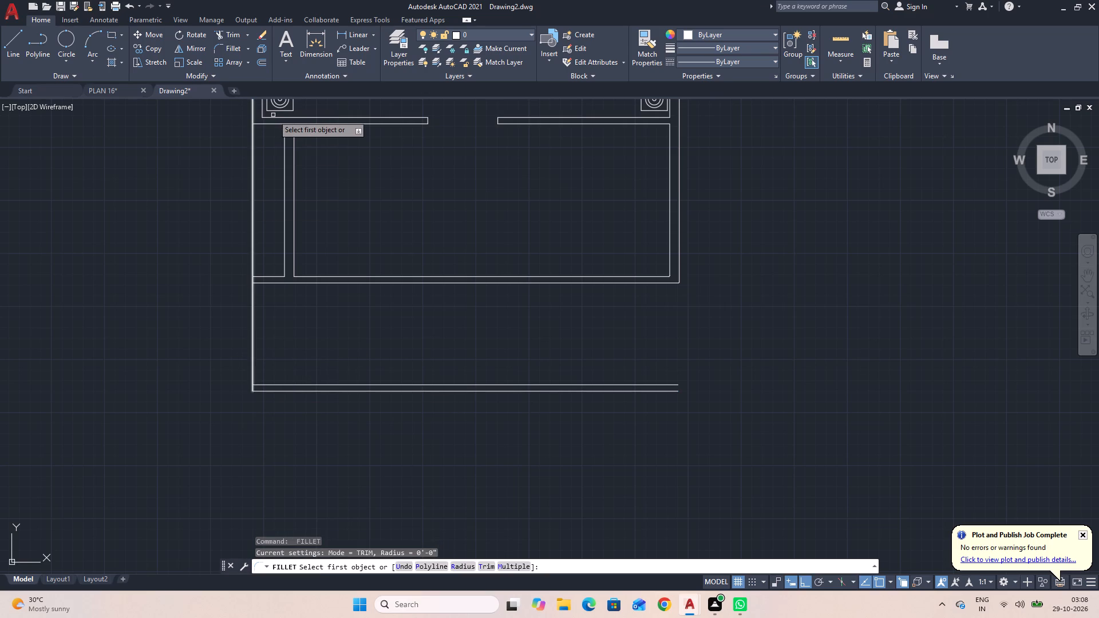
left_click(262, 113)
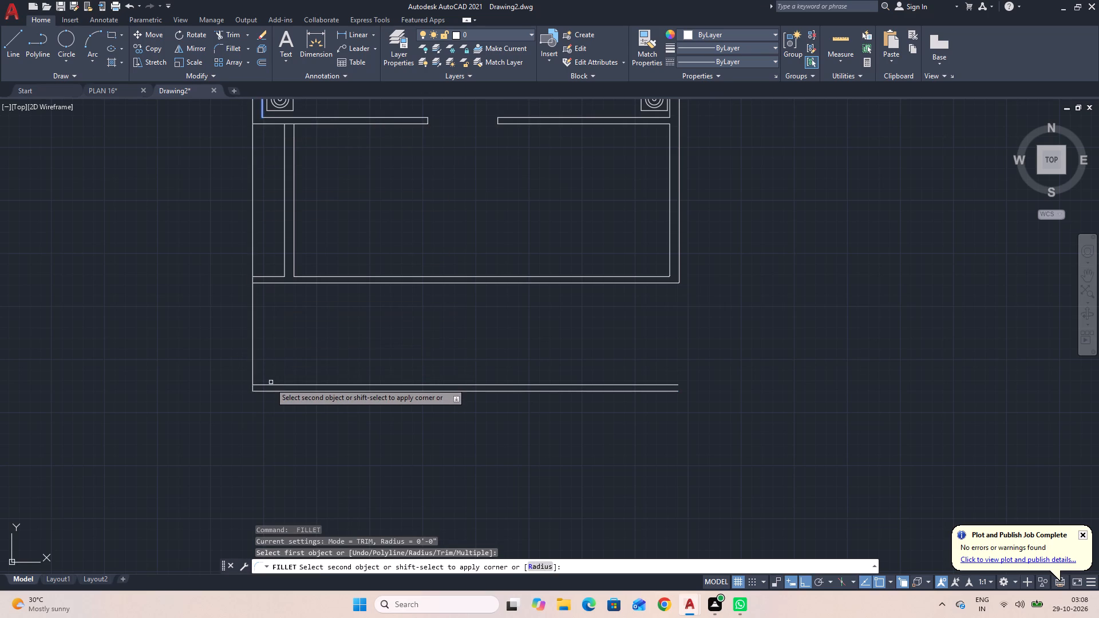
left_click(269, 385)
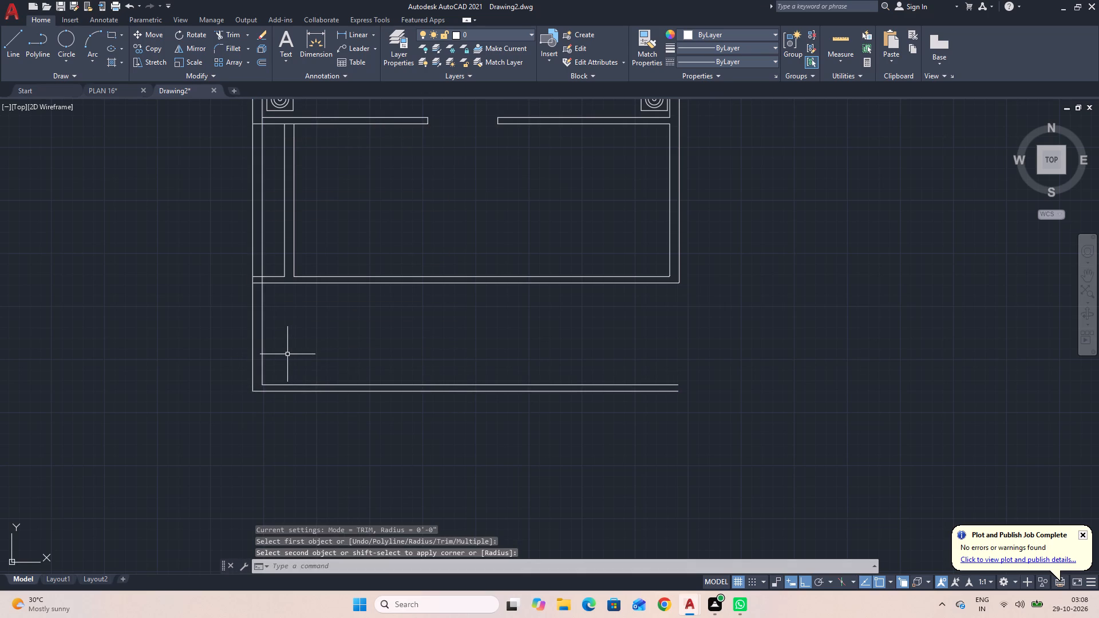
key("space")
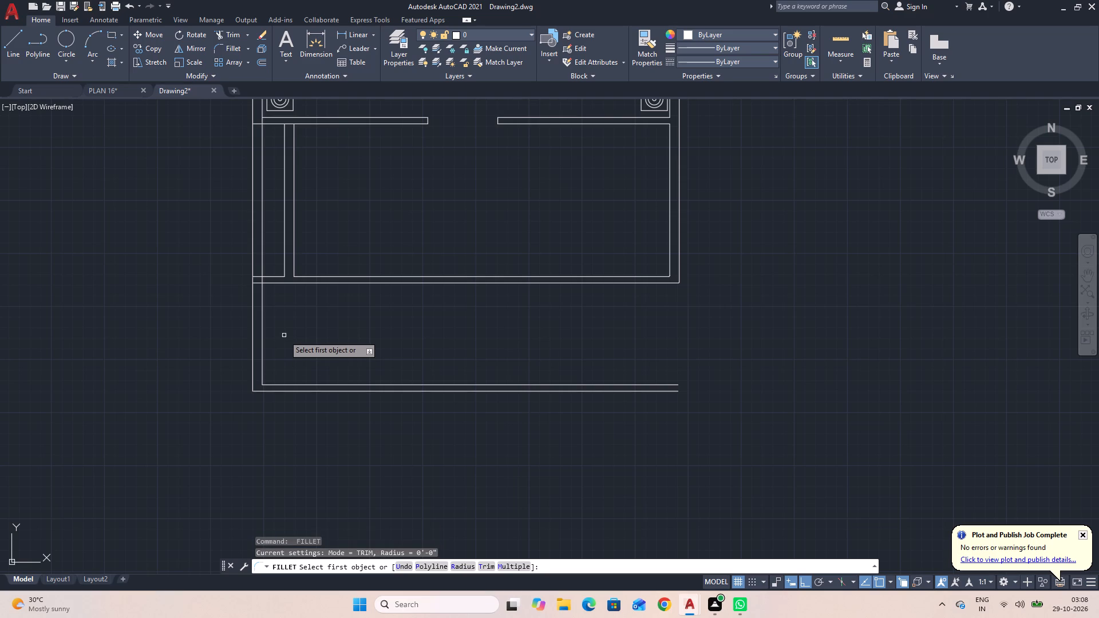
key("Escape")
Trim the west wall's inner line between the 12' room's south wall lines, and that wall's outer line where it crosses the west wall.
type("TR")
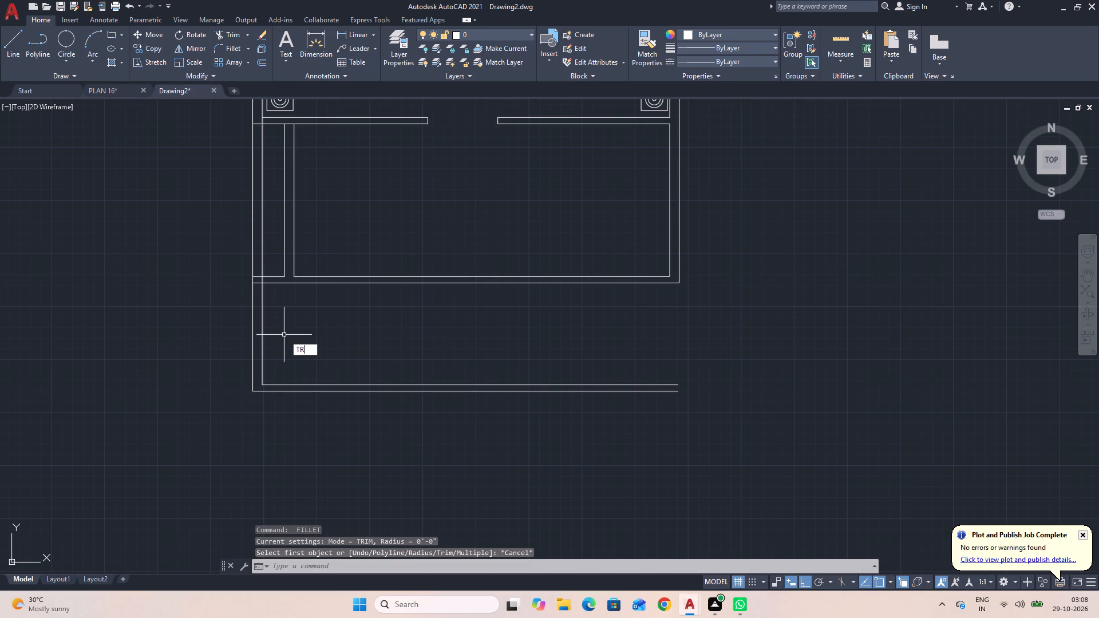
key("space")
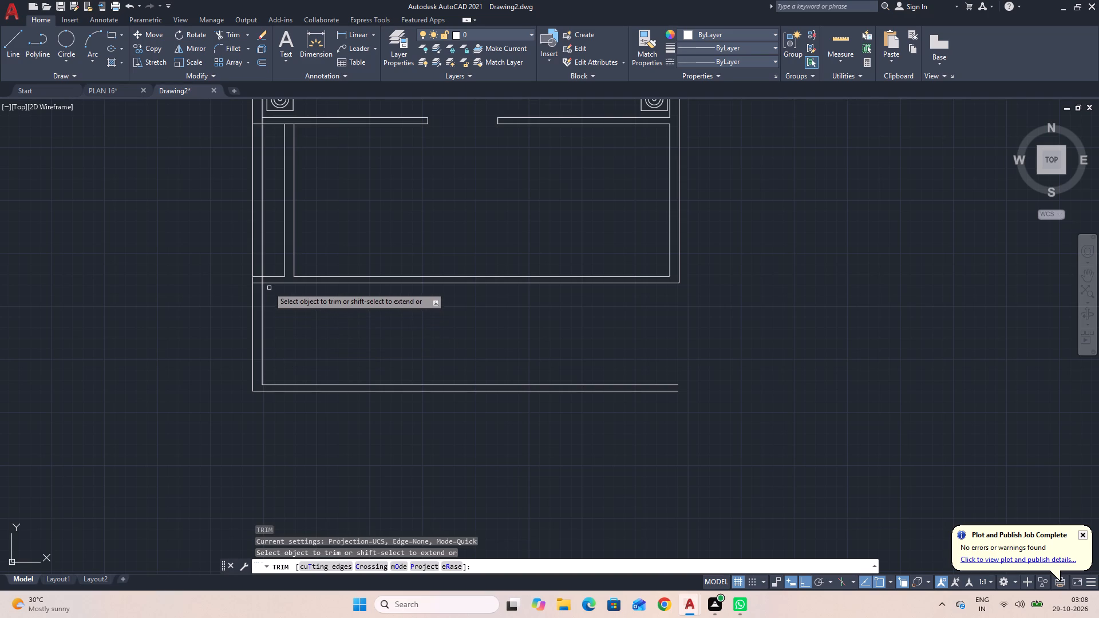
scroll(265, 284, "up", 2)
left_click(255, 273)
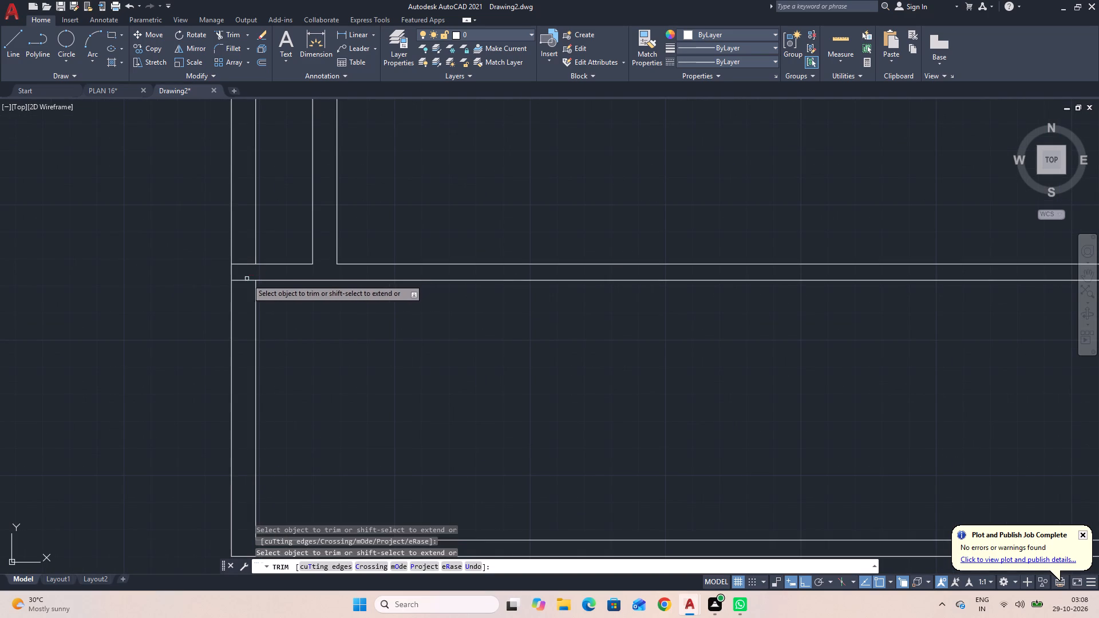
left_click(244, 279)
scroll(336, 331, "down", 2)
scroll(336, 329, "up", 1)
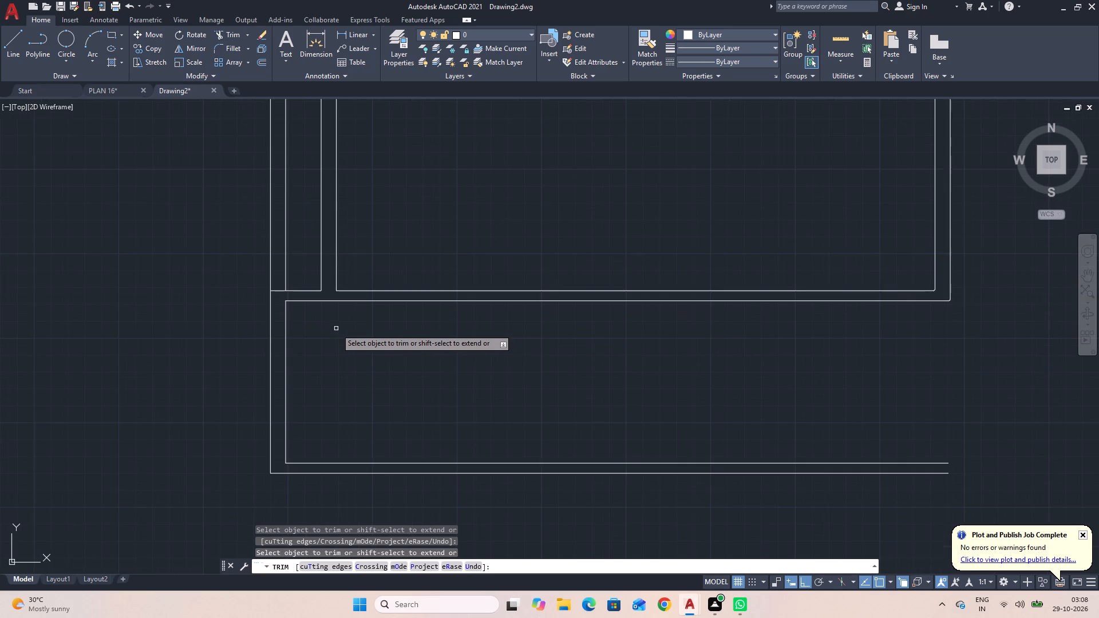
key("Escape")
Offset the west wall's inner line 12' eastward inside the 8'-deep southern space.
type("O")
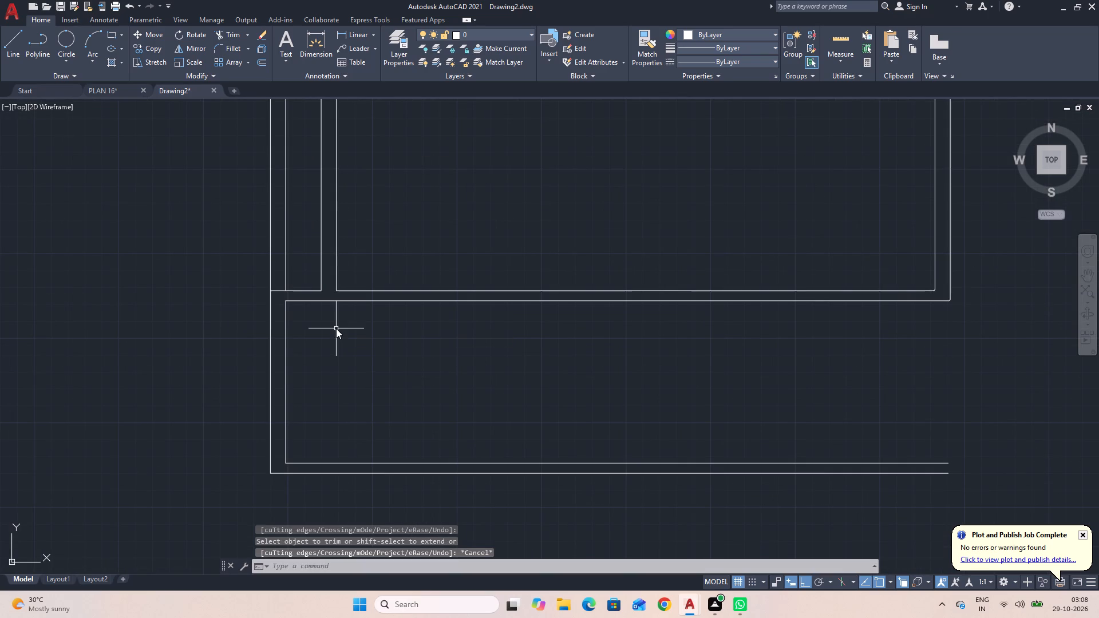
key("space")
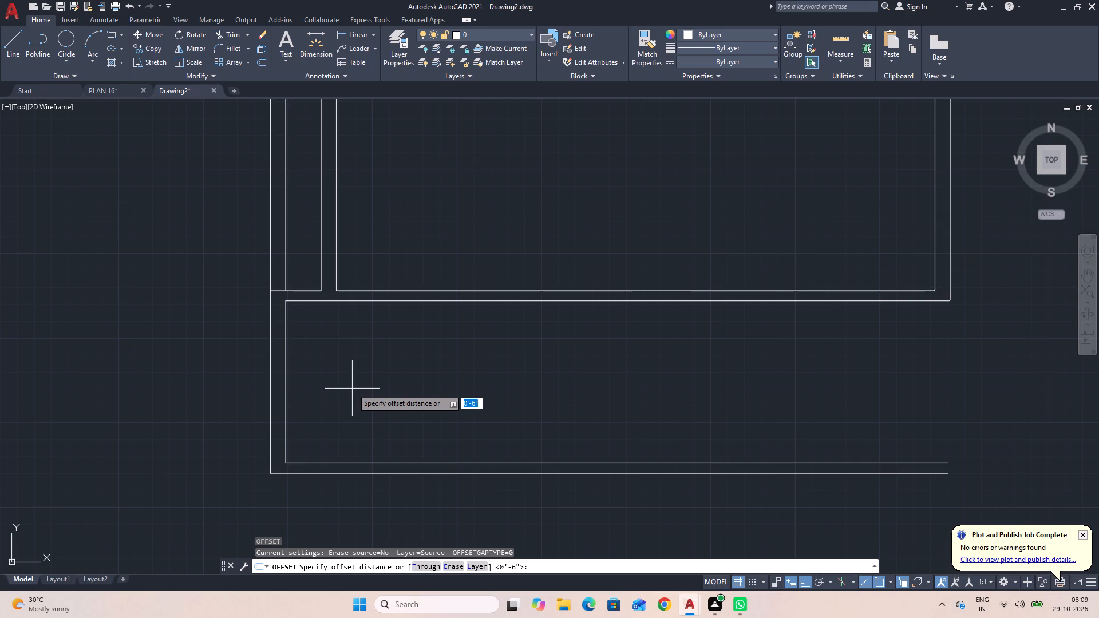
type("12")
key("apostrophe")
key("Return")
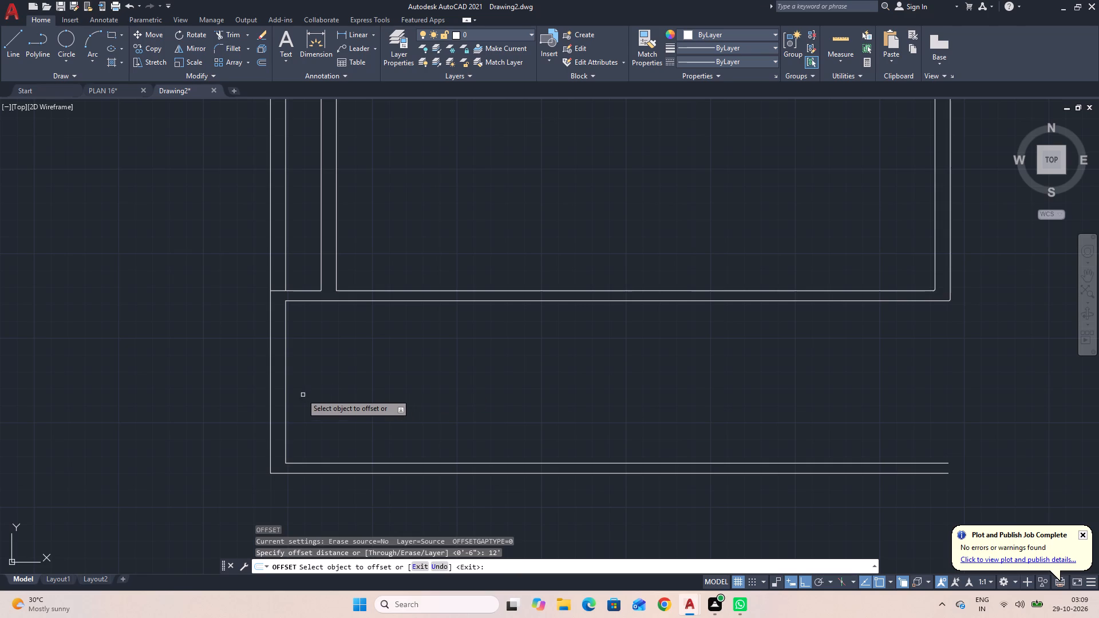
left_click(285, 393)
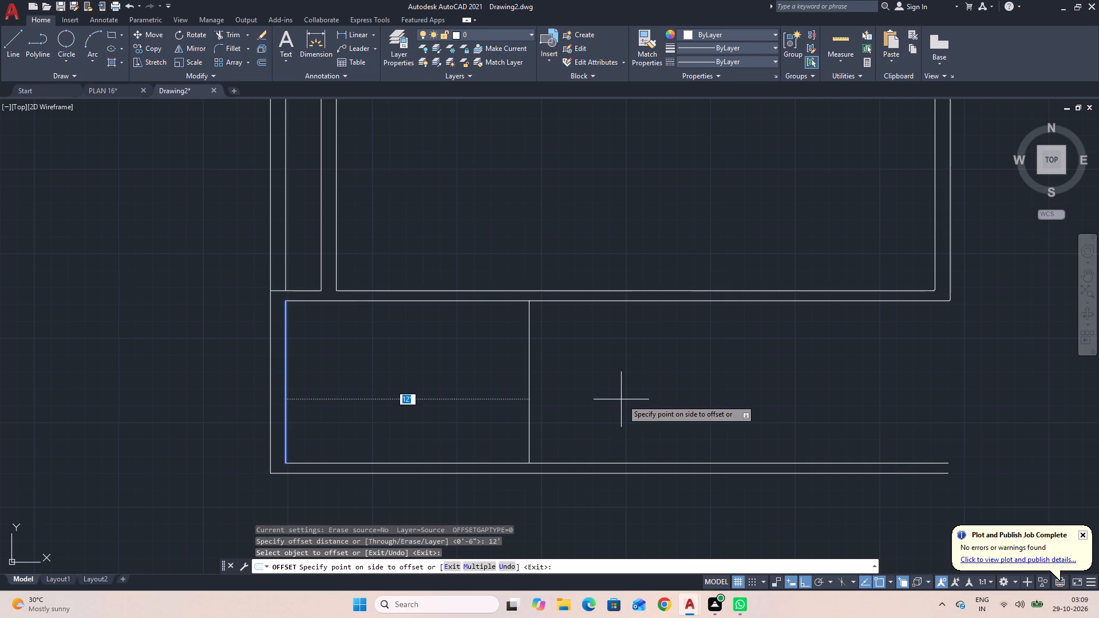
left_click(622, 399)
key("space")
Offset the new partition line 6" further east to give the partition its thickness.
key("space")
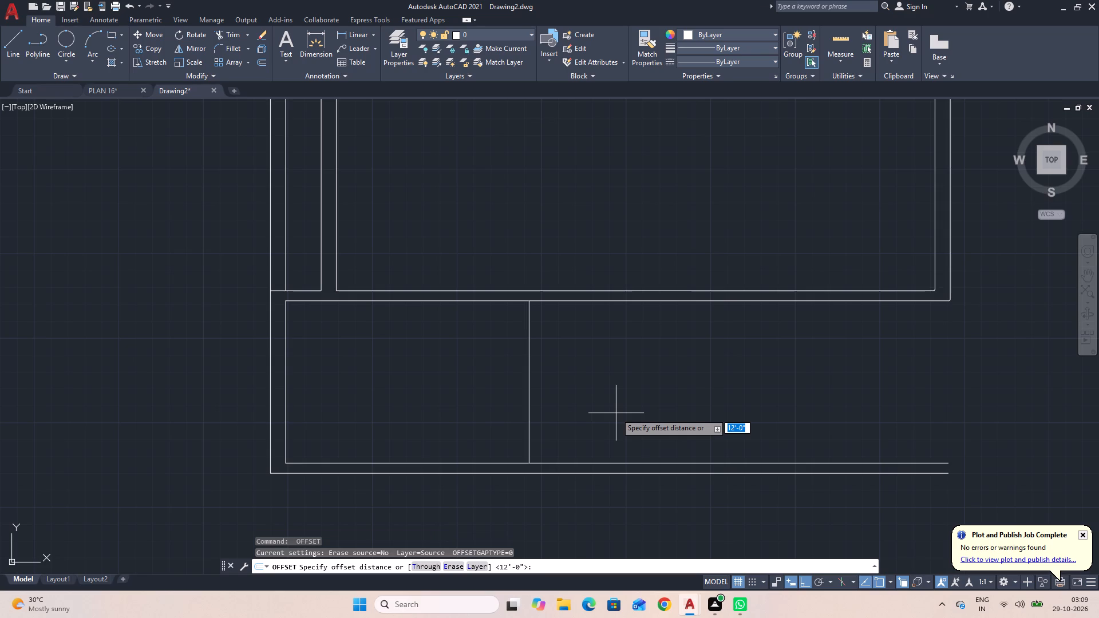
key("6")
key("Return")
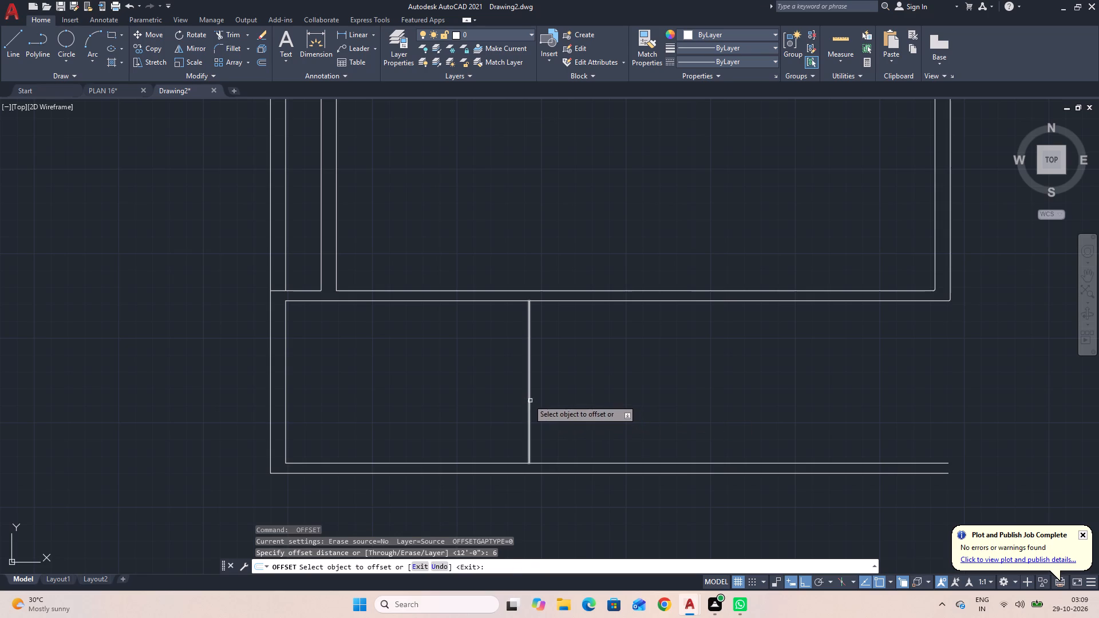
left_click(528, 399)
left_click(601, 406)
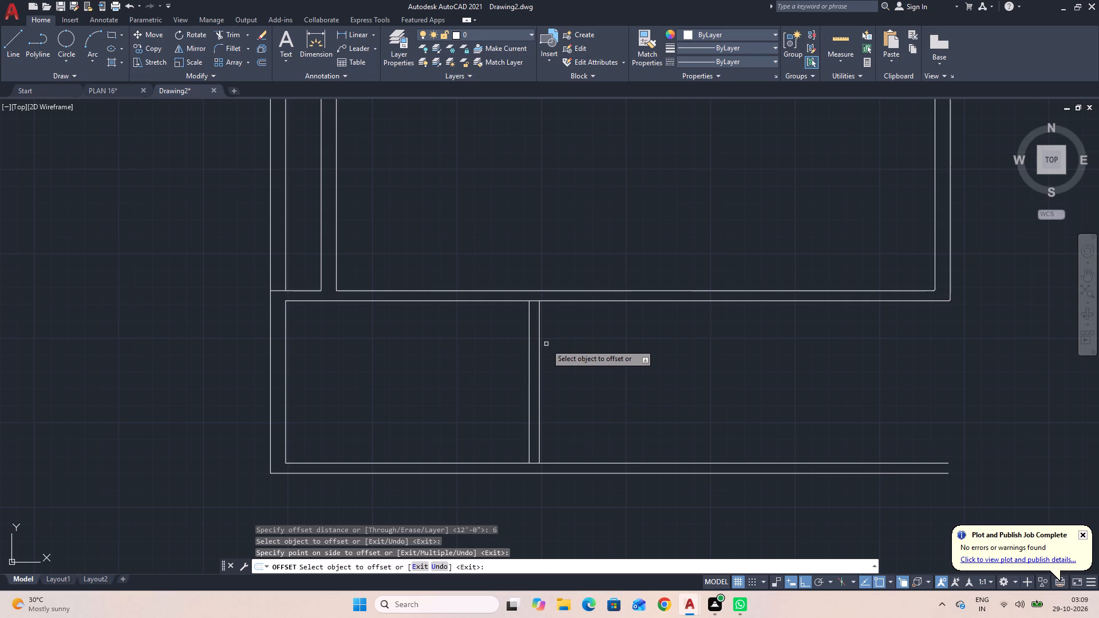
key("space")
Extend both partition lines north across the 12' room's south wall and south to the outer line of the southernmost wall.
key("e")
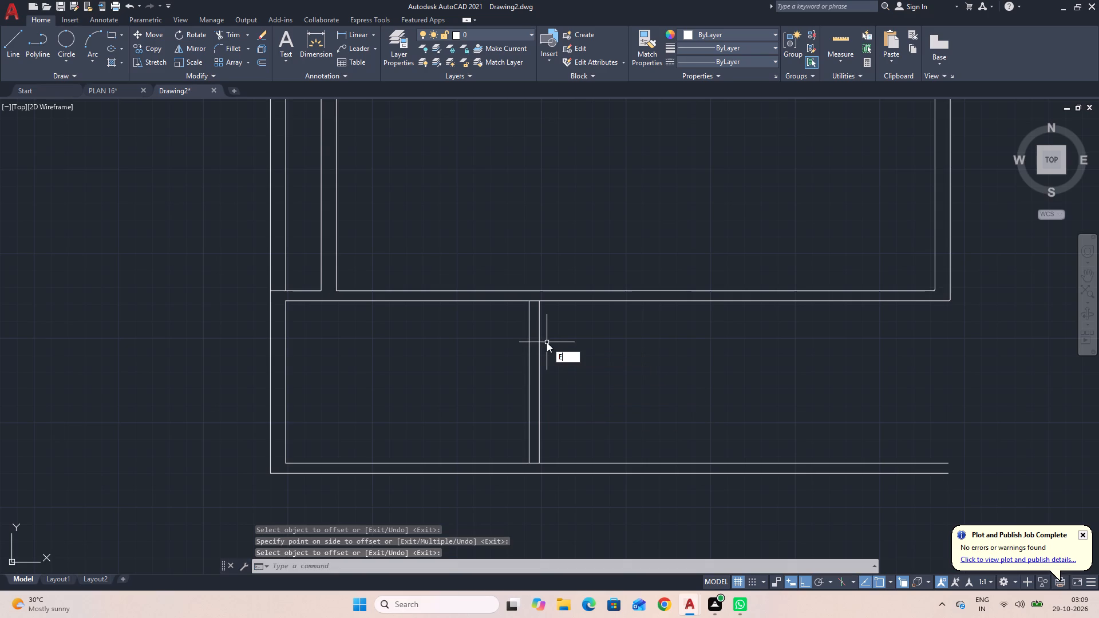
key("x")
key("space")
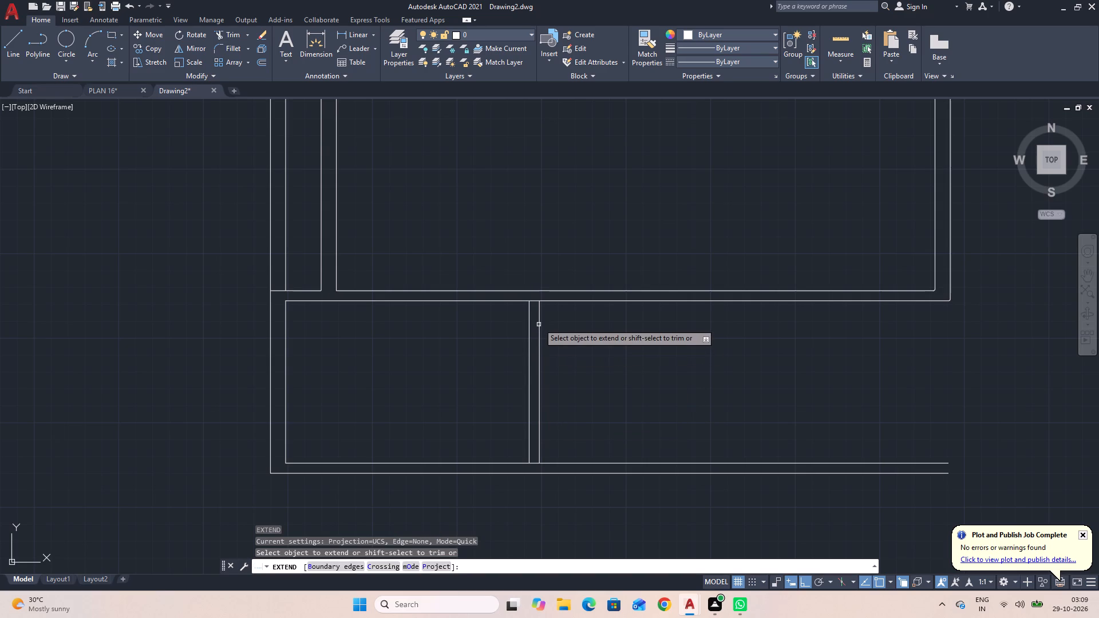
left_click(541, 318)
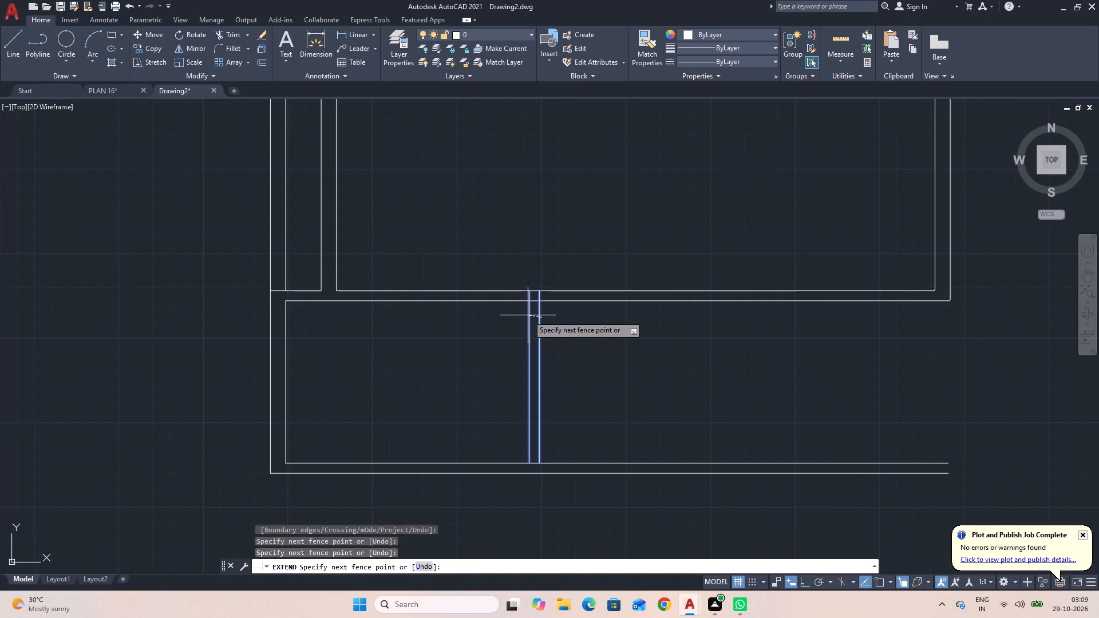
left_click(528, 315)
left_click(558, 441)
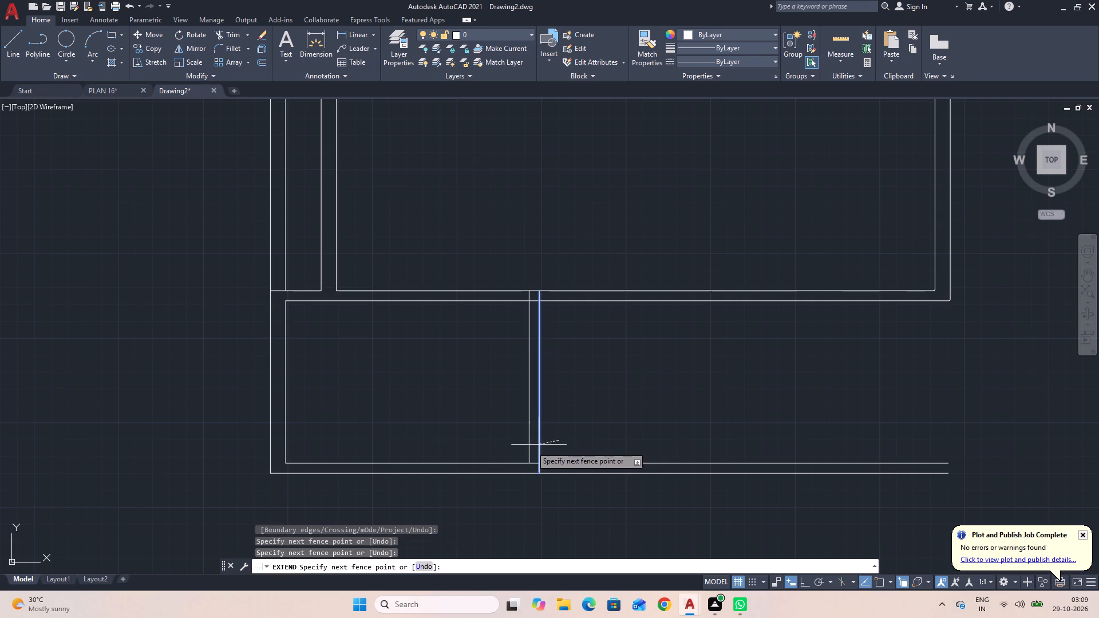
left_click(512, 449)
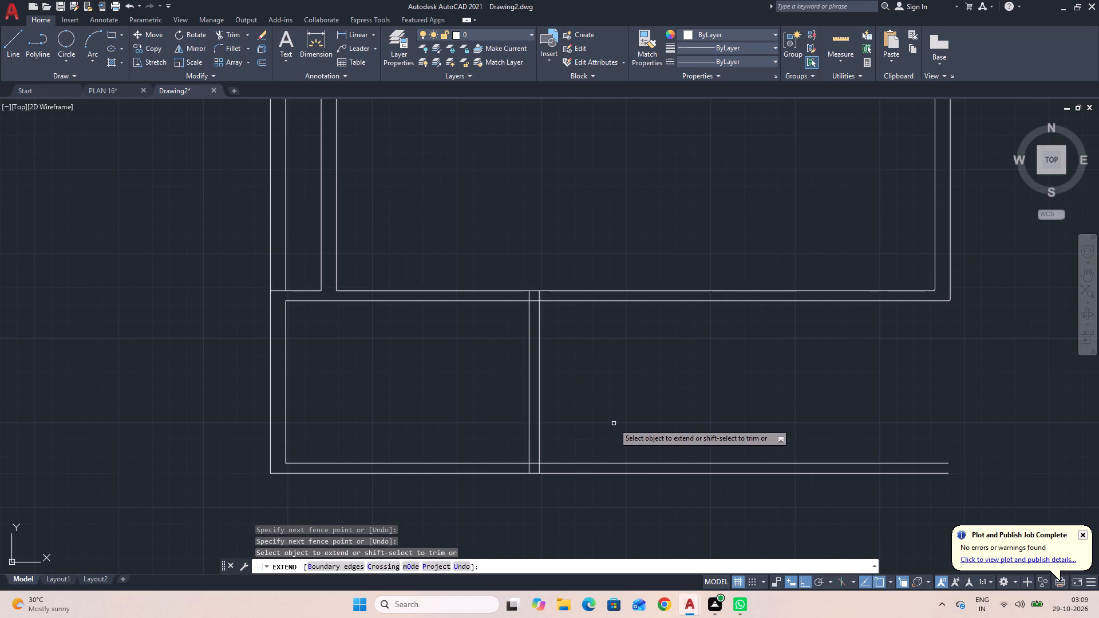
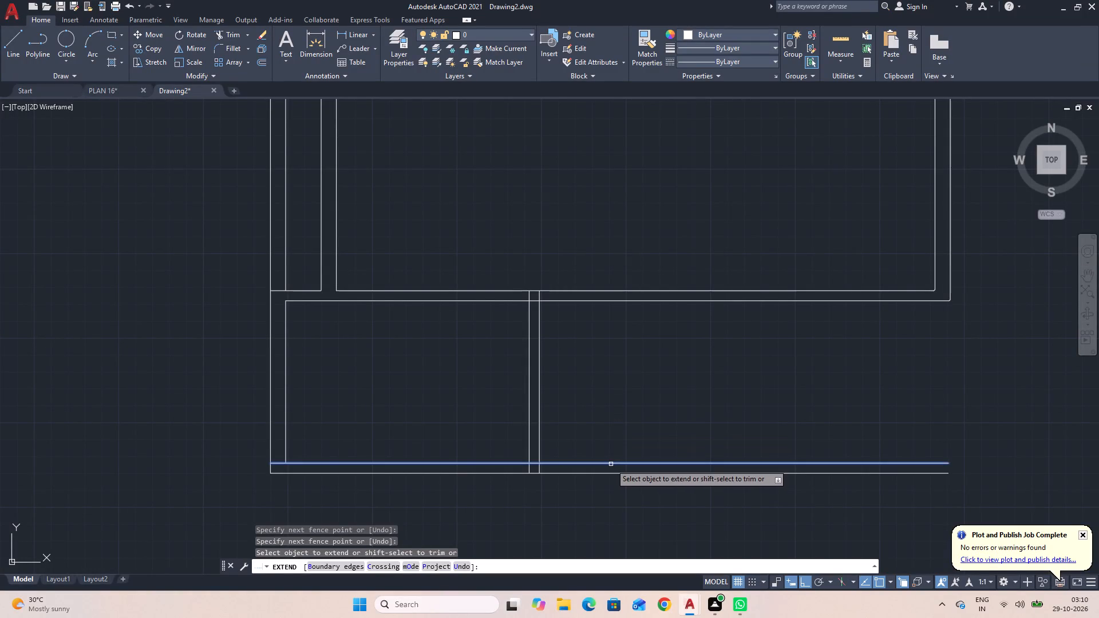
Trim the southern wall lines east of the partition, and clear the overlapping line pieces at the partition's south corner and north junction.
key("Escape")
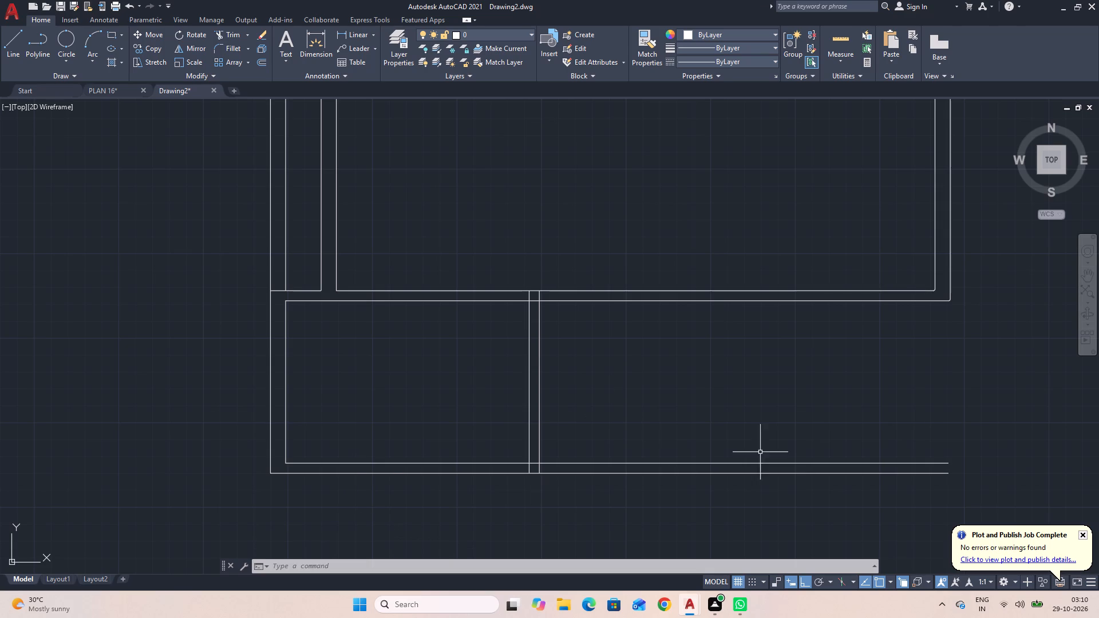
middle_click_drag(643, 423, 642, 360)
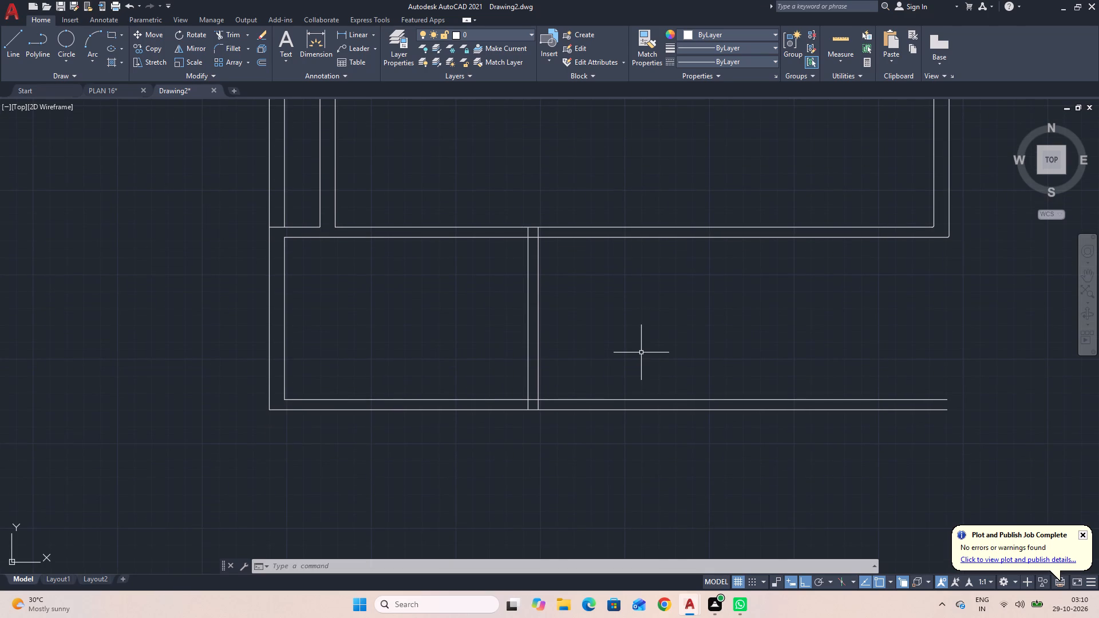
type("TR")
key("space")
left_click(645, 369)
left_click(646, 453)
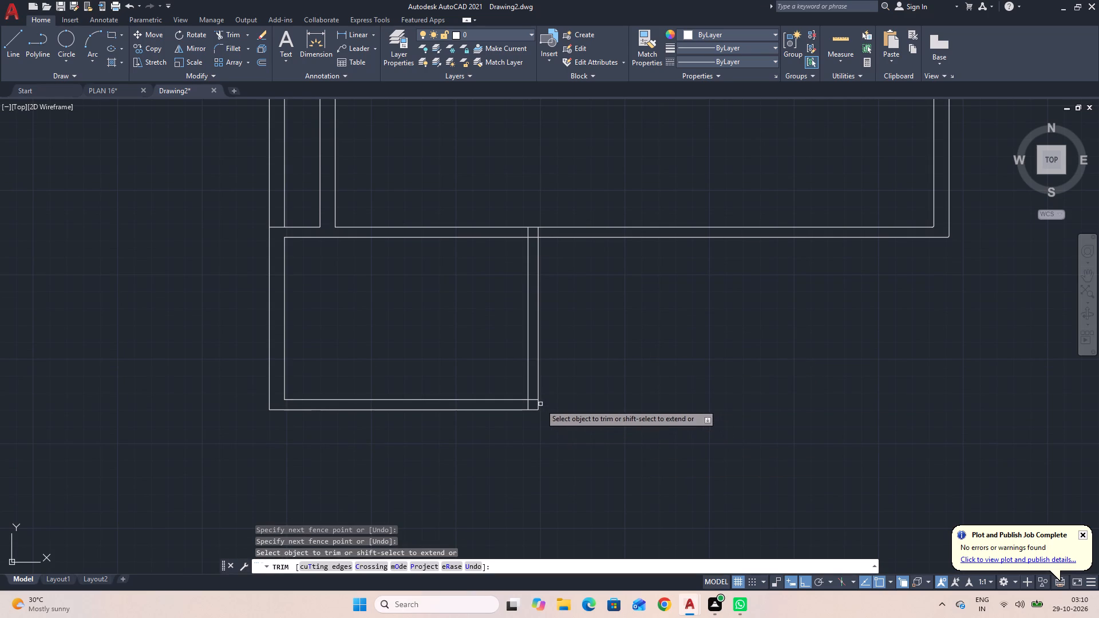
left_click(533, 400)
left_click(529, 404)
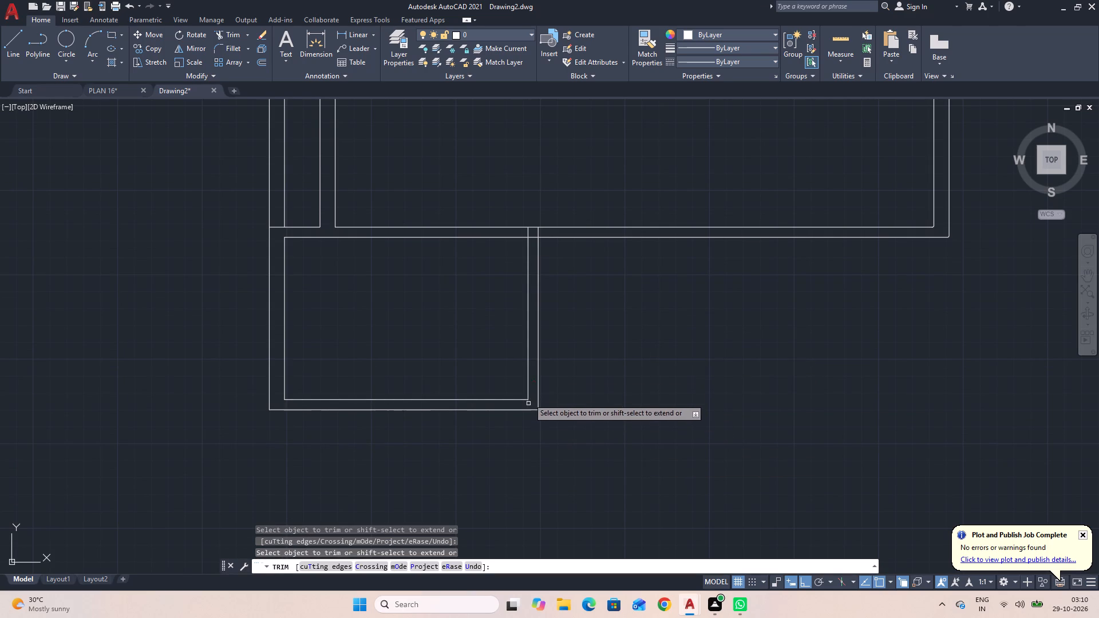
left_click(527, 231)
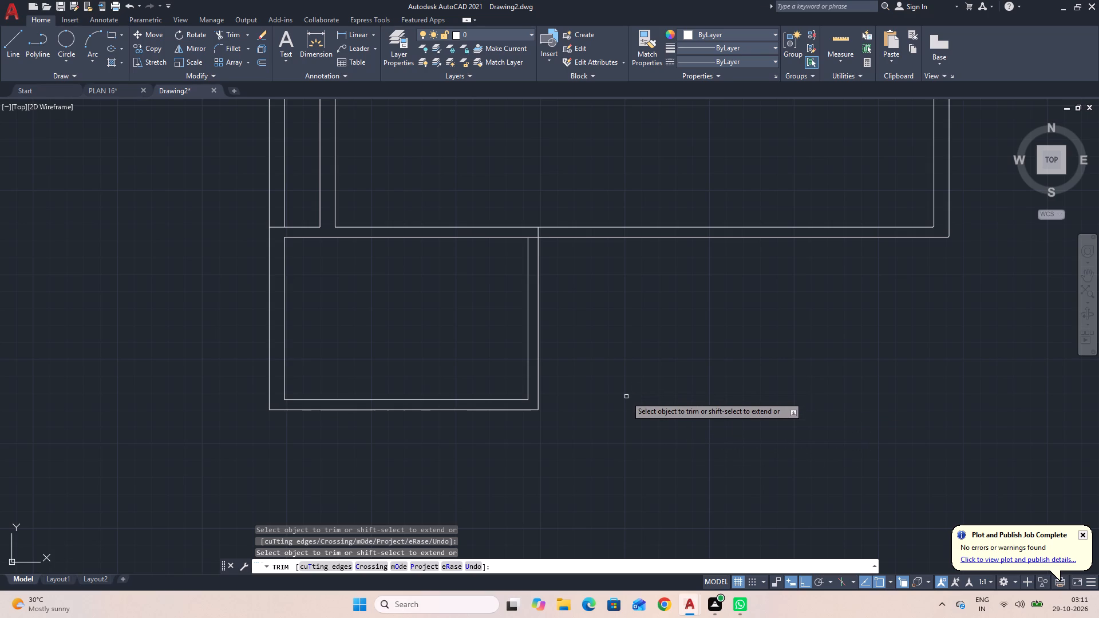
key("Escape")
key("Escape")
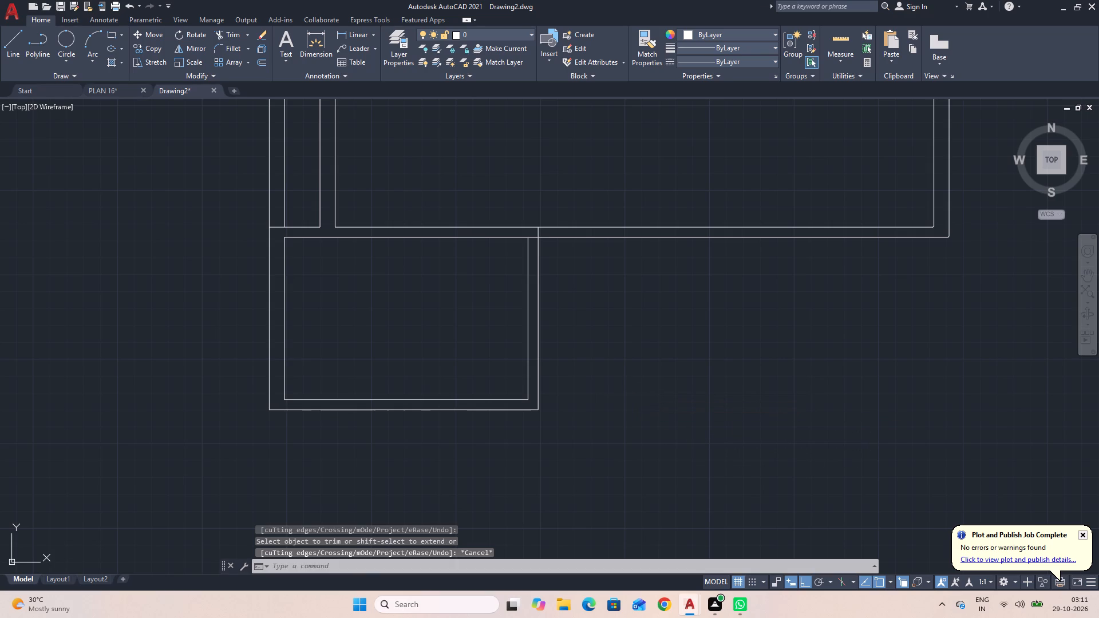
Offset the outer line of the southernmost wall 4' to the south.
type("O")
key("space")
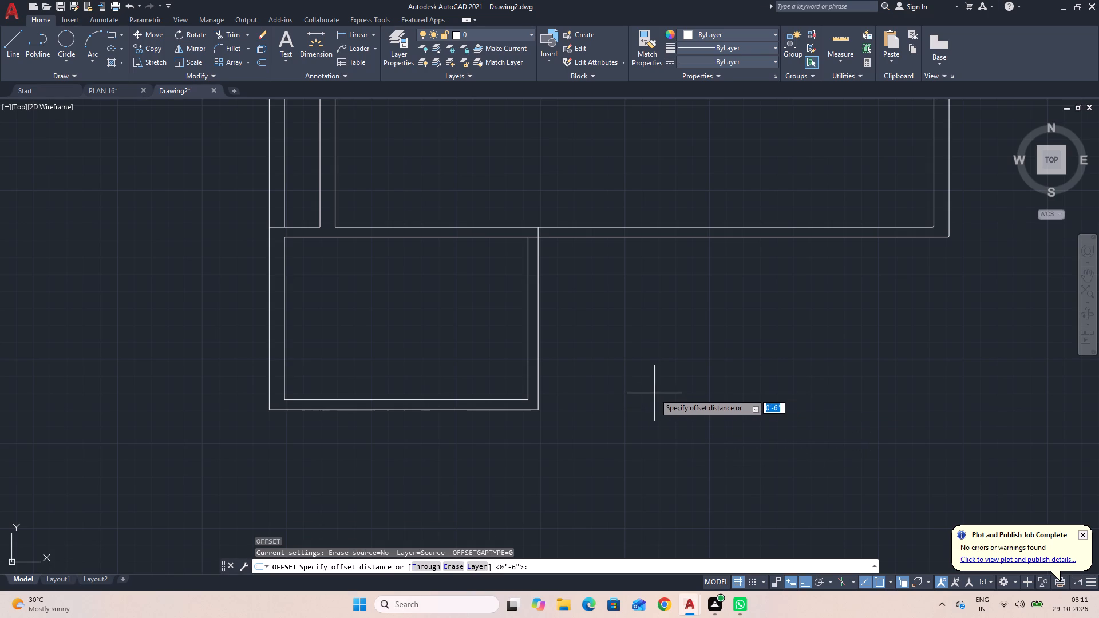
middle_click_drag(643, 435, 658, 354)
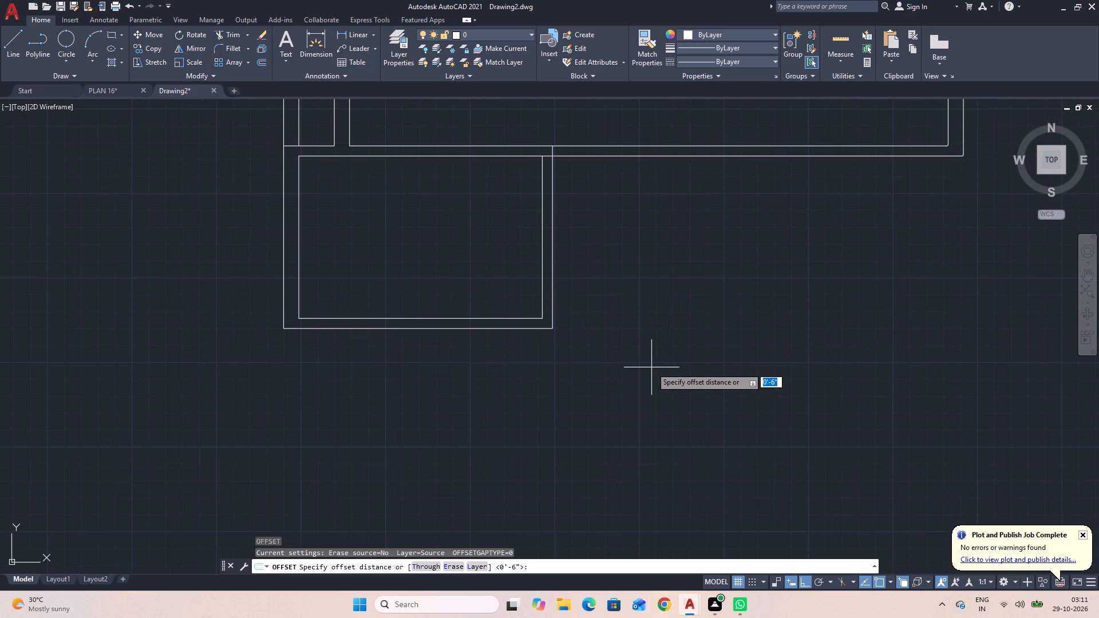
type("4'")
key("Return")
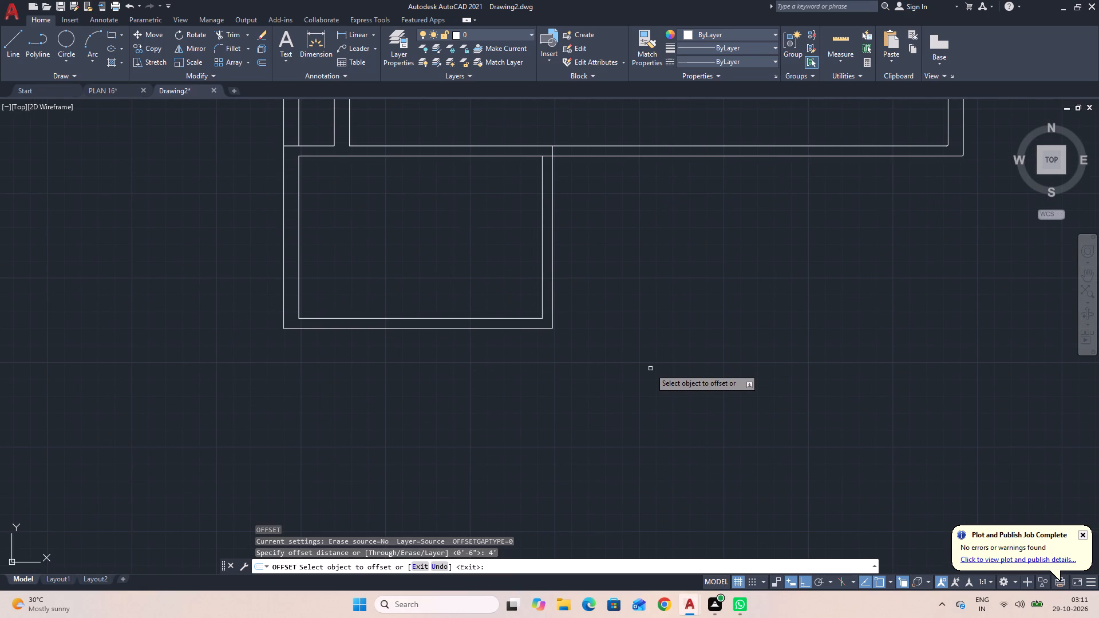
left_click(468, 329)
left_click(451, 391)
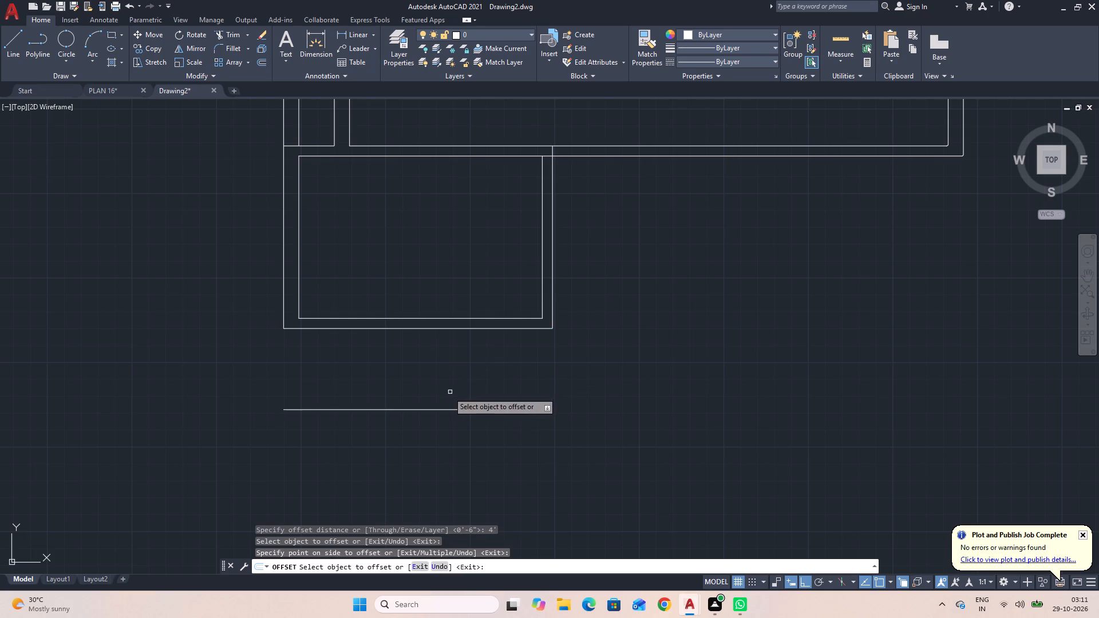
key("space")
Offset the new southern line 9" further south to give the wall its thickness.
key("space")
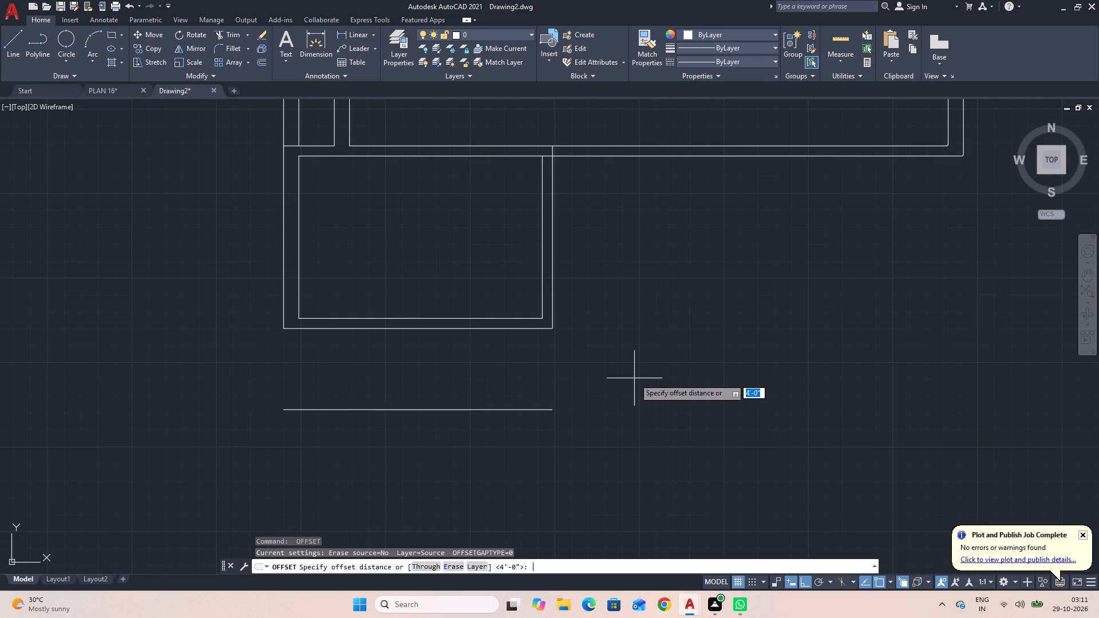
key("6")
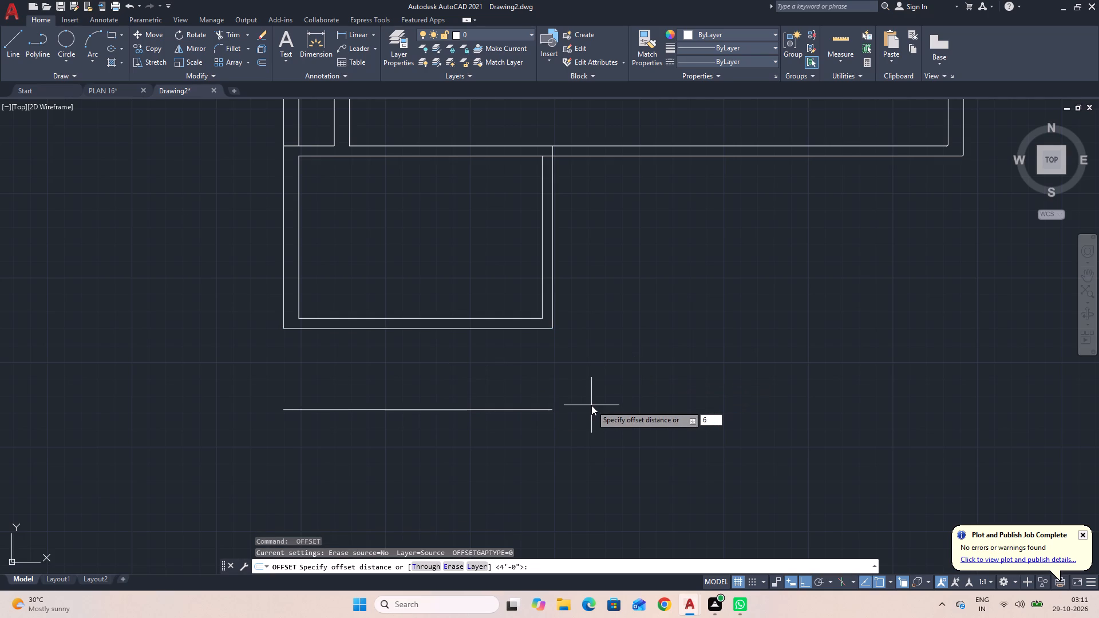
key("BackSpace")
key("9")
key("Return")
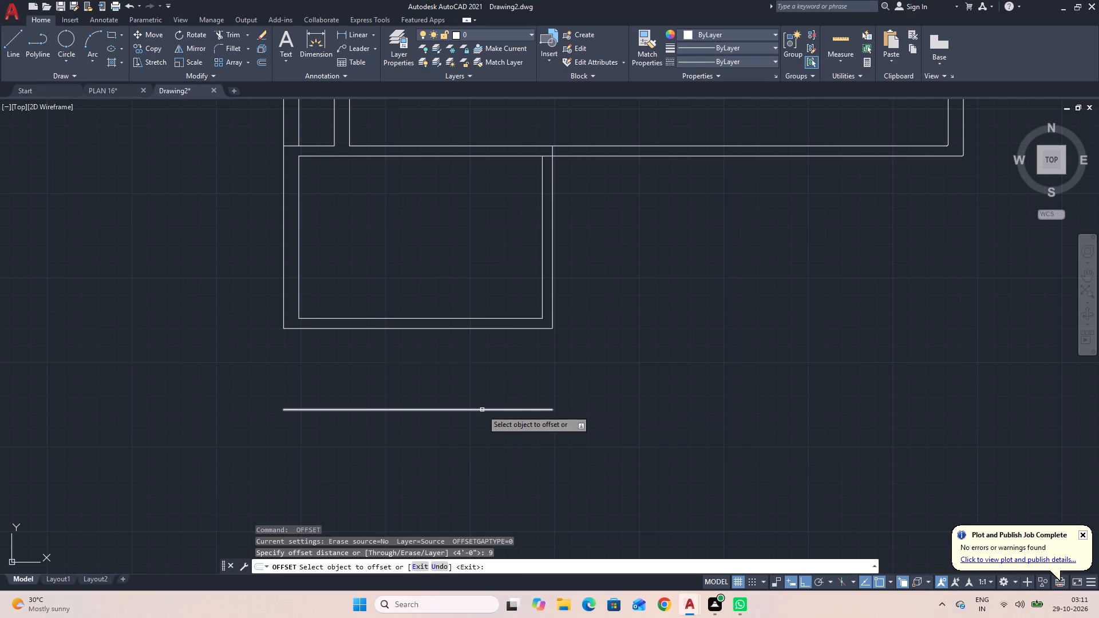
left_click(399, 410)
left_click(387, 442)
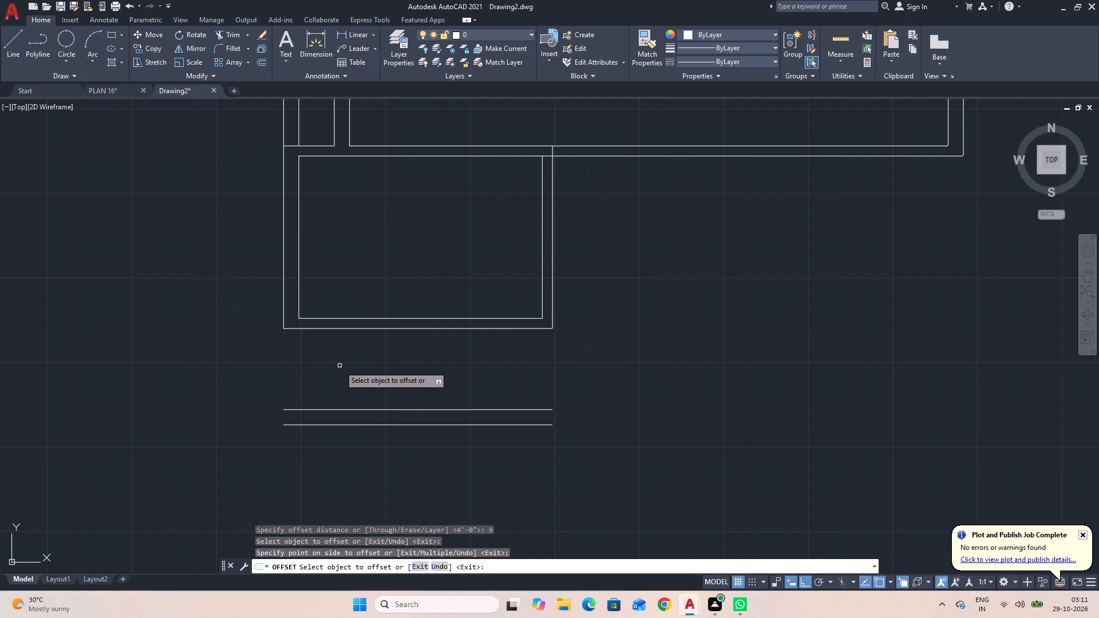
scroll(347, 364, "down", 1)
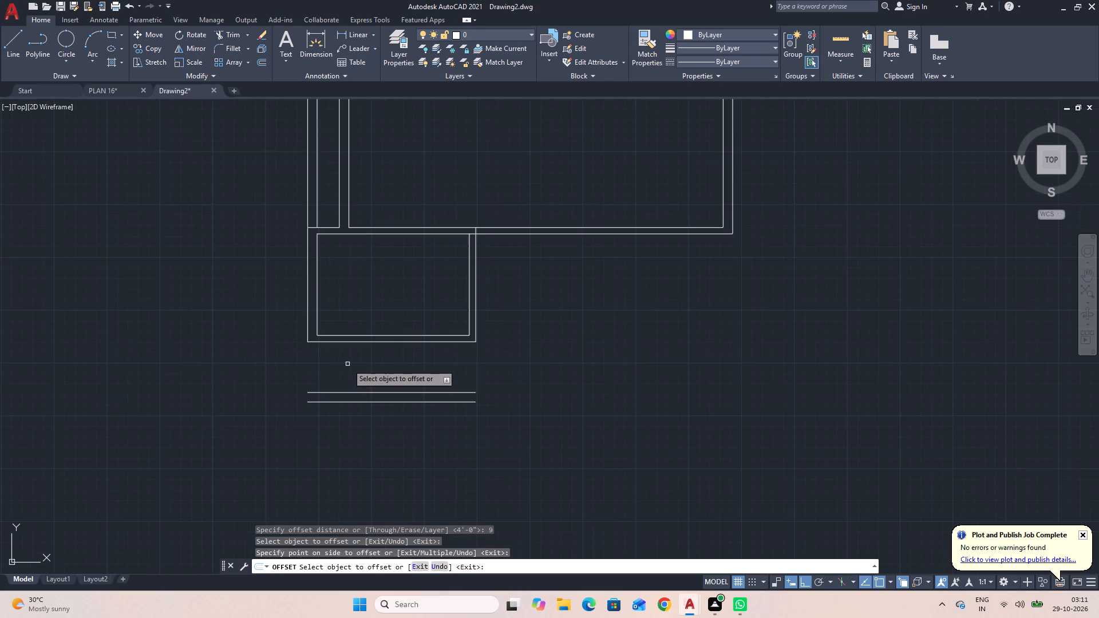
scroll(347, 364, "up", 1)
middle_click_drag(347, 364, 383, 368)
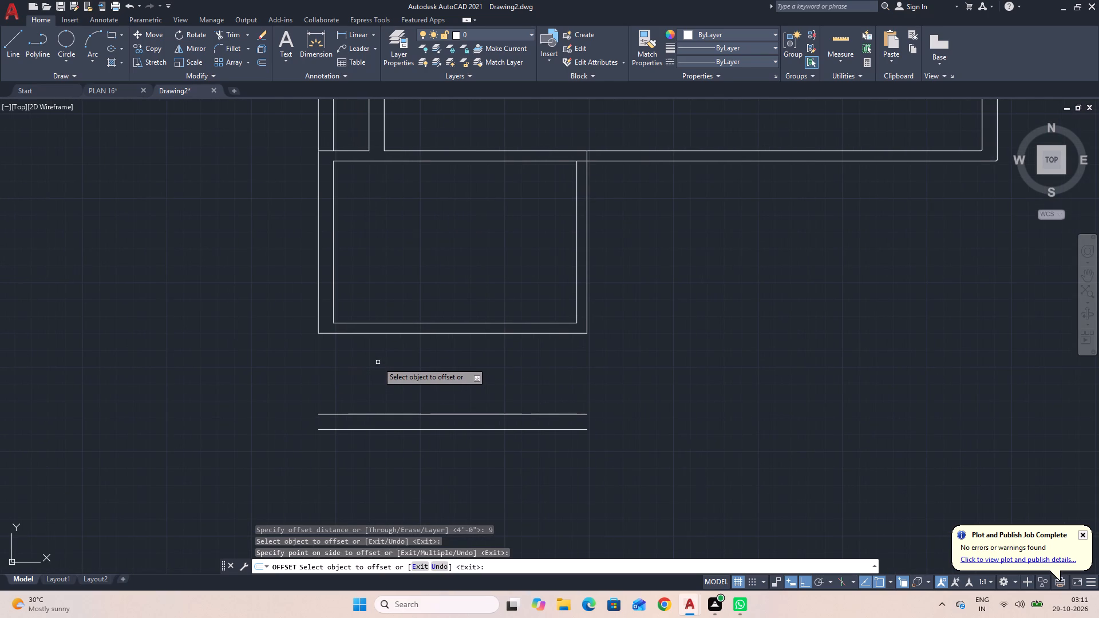
key("Escape")
Fillet the west wall's outer and inner lines with the matching new south wall lines to form a square southwest corner.
type("F")
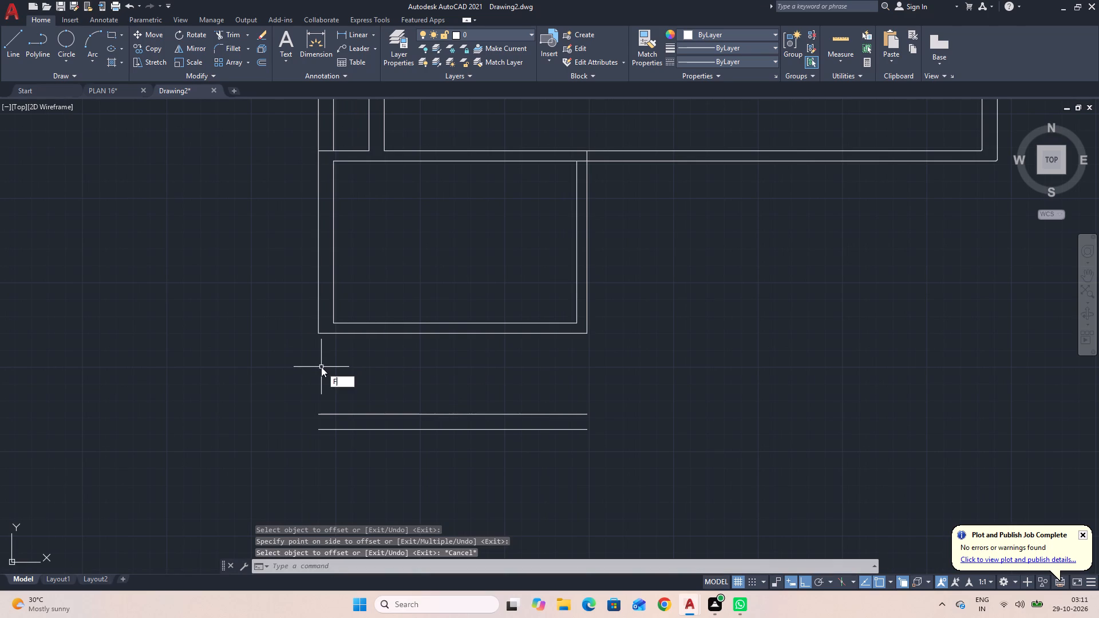
key("space")
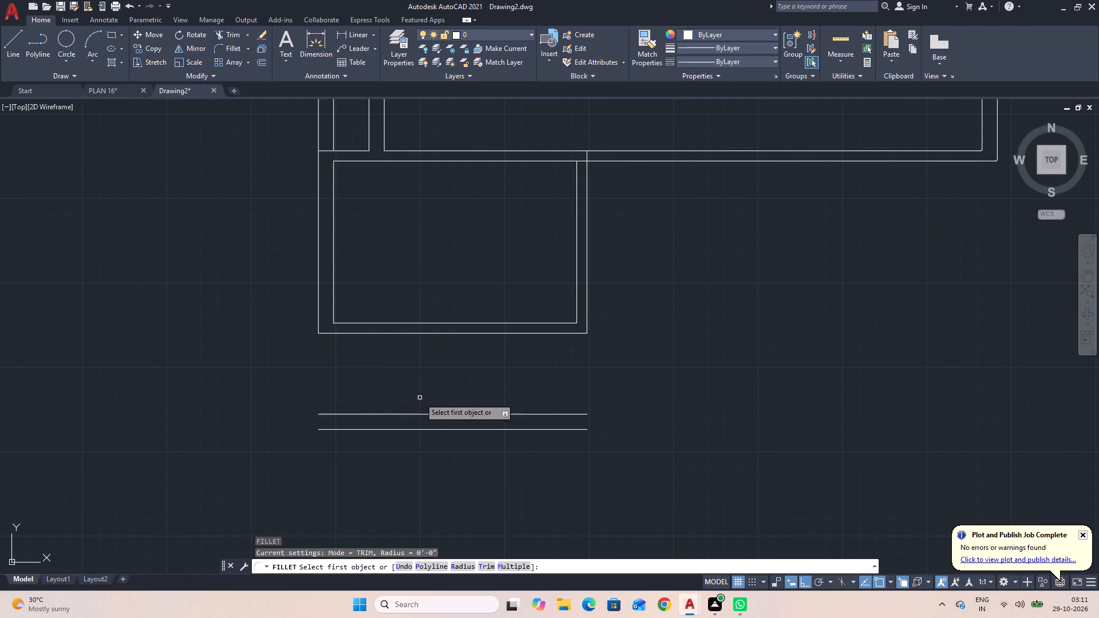
left_click(318, 308)
left_click(322, 430)
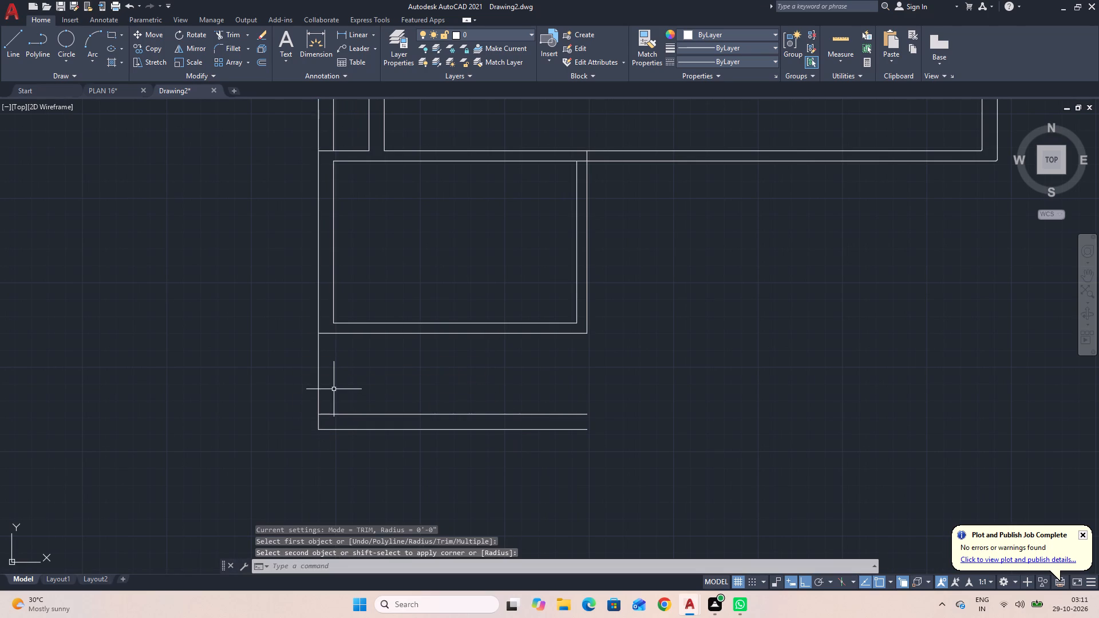
key("space")
left_click(334, 315)
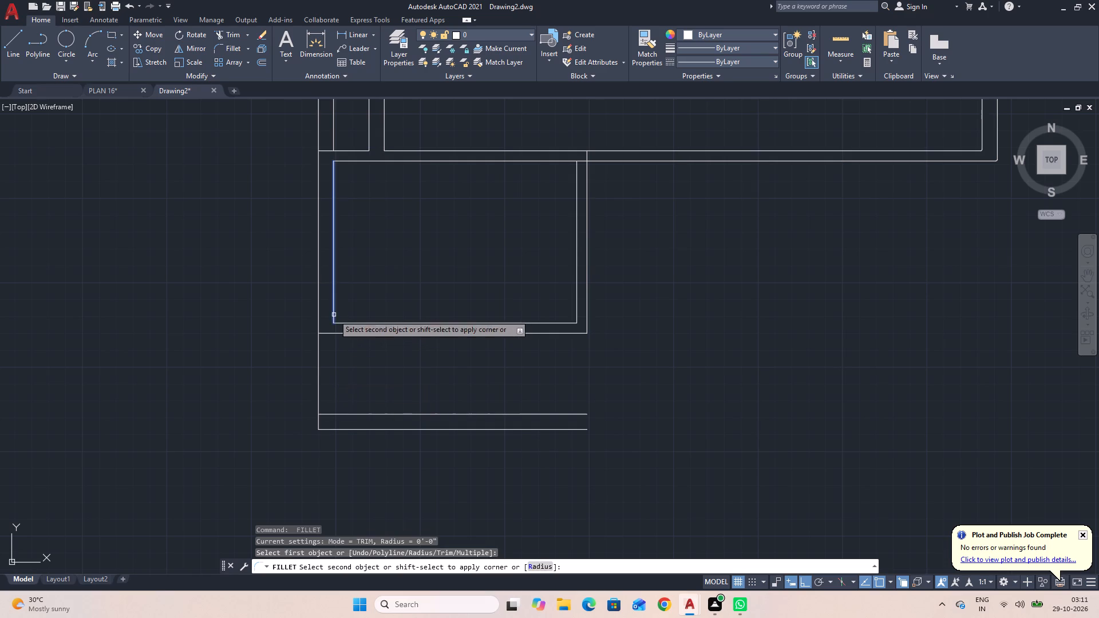
left_click(358, 413)
key("Escape")
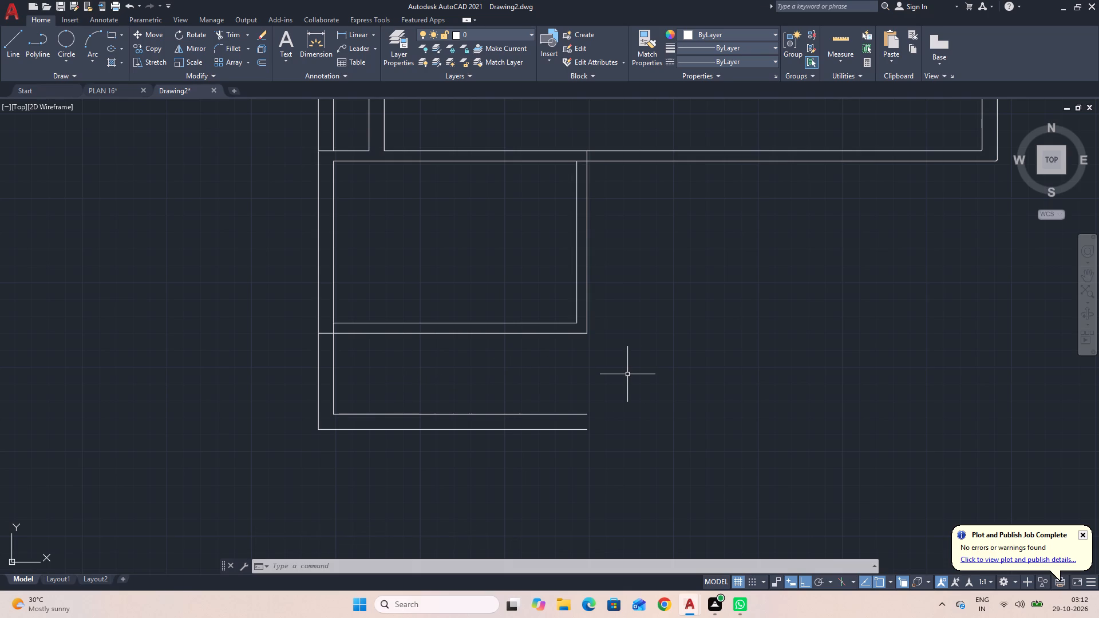
Fillet the partition's inner and outer lines with the matching new south wall lines to form a square southeast corner.
type("F")
key("space")
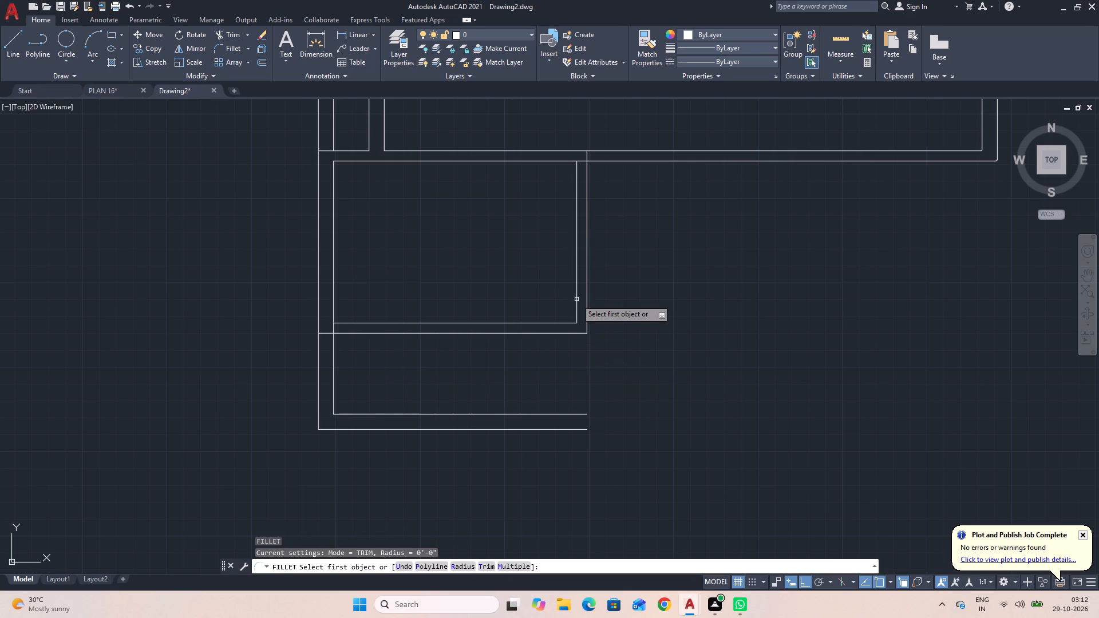
left_click(576, 299)
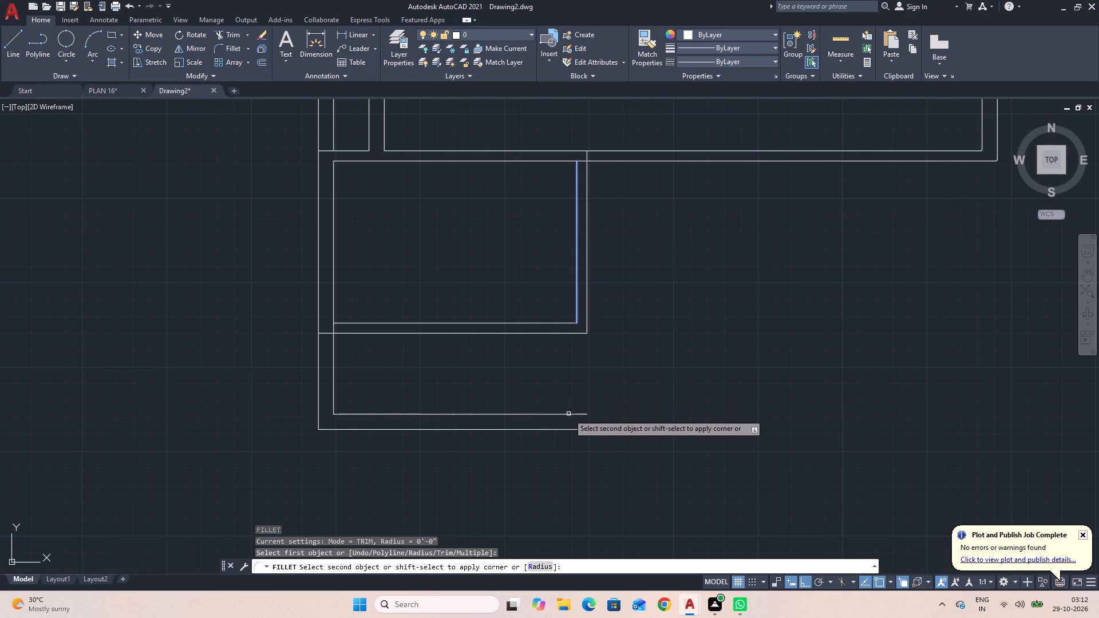
left_click(568, 415)
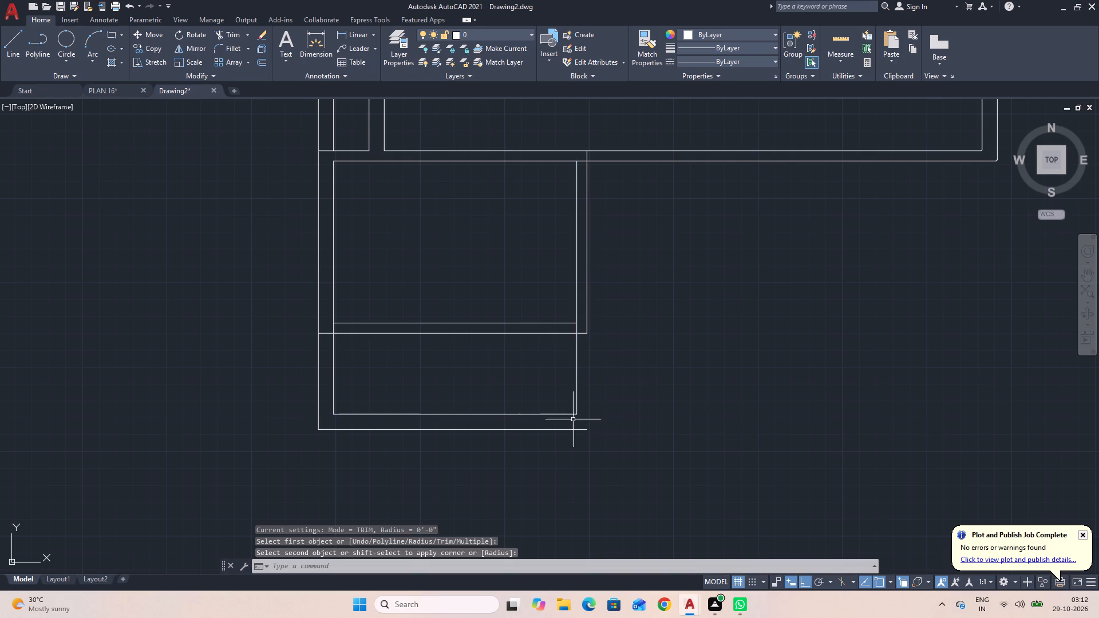
key("space")
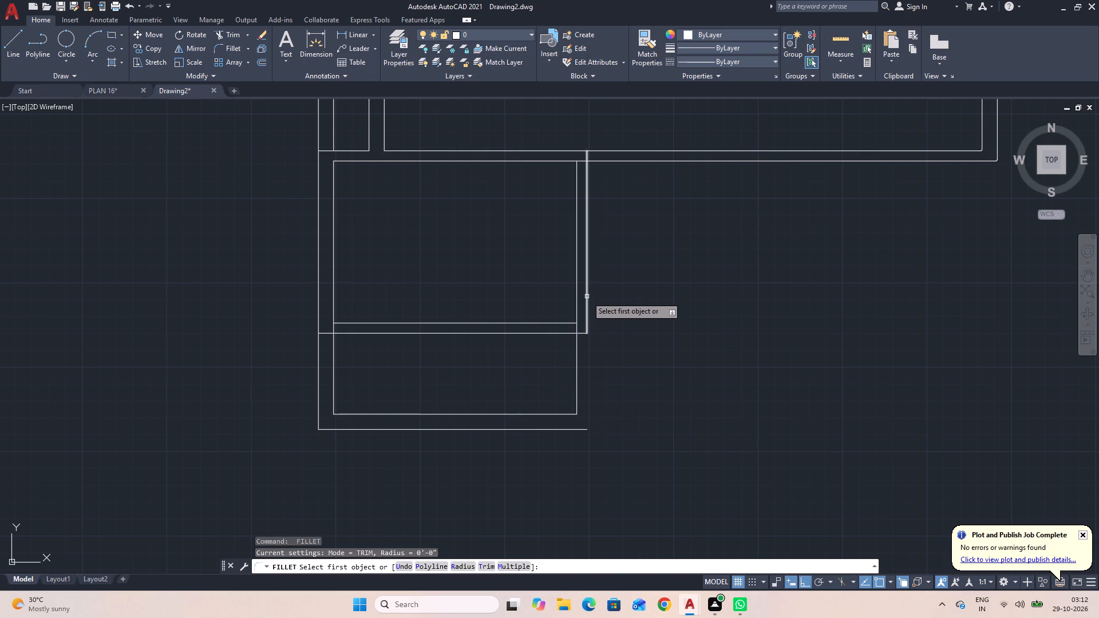
left_click(587, 296)
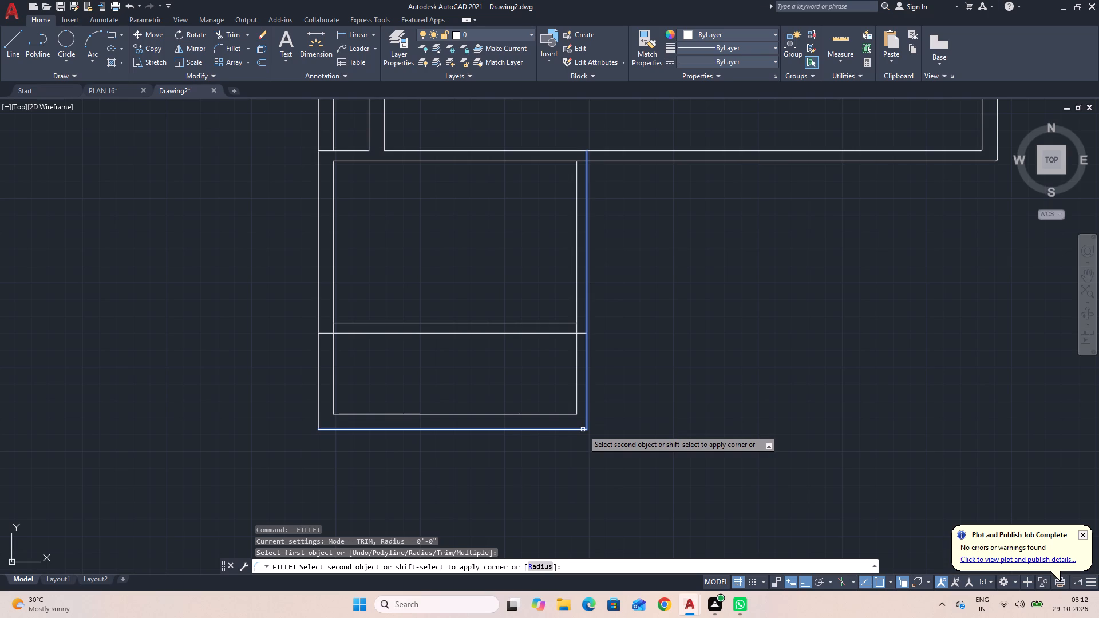
left_click(583, 430)
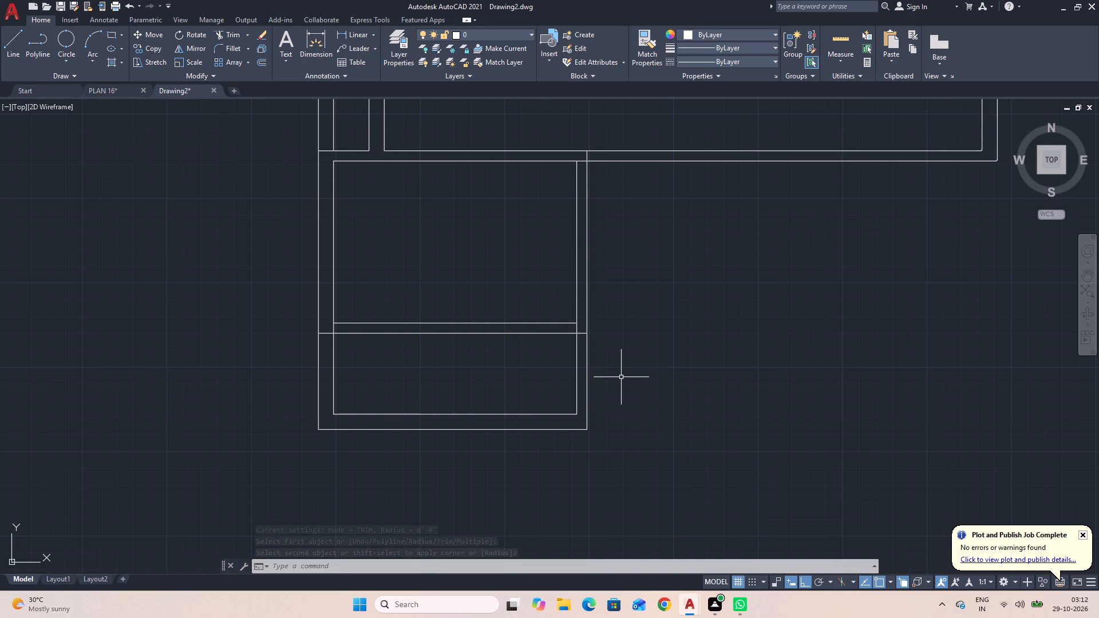
Trim the overlapping lines where the dividing wall above the 4'-deep space meets the west wall and the east partition, opening both junctions.
type("TR")
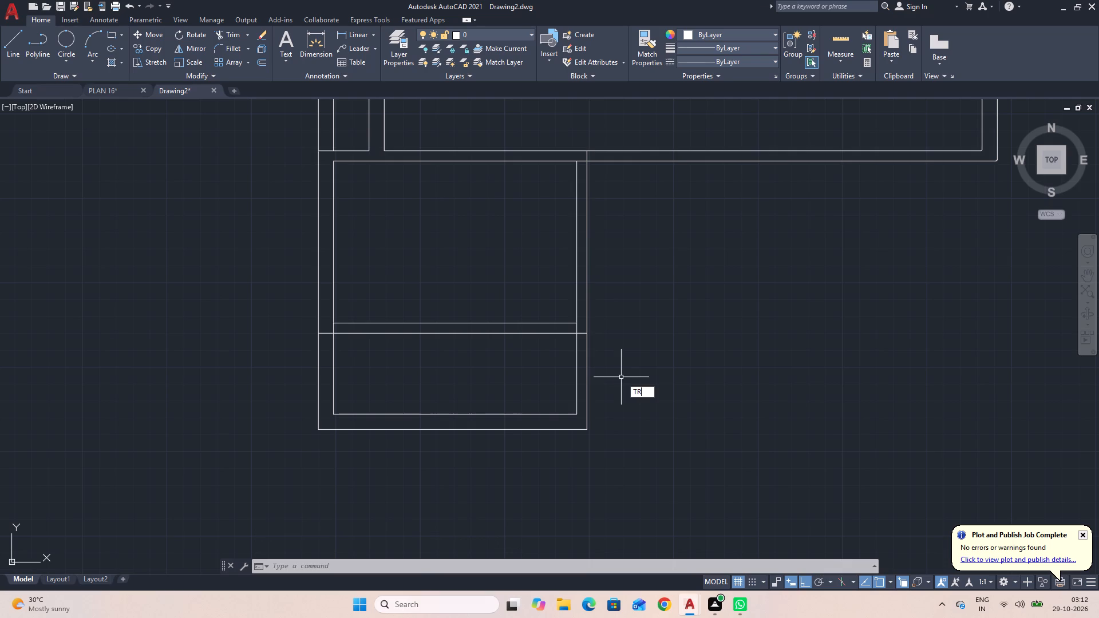
key("space")
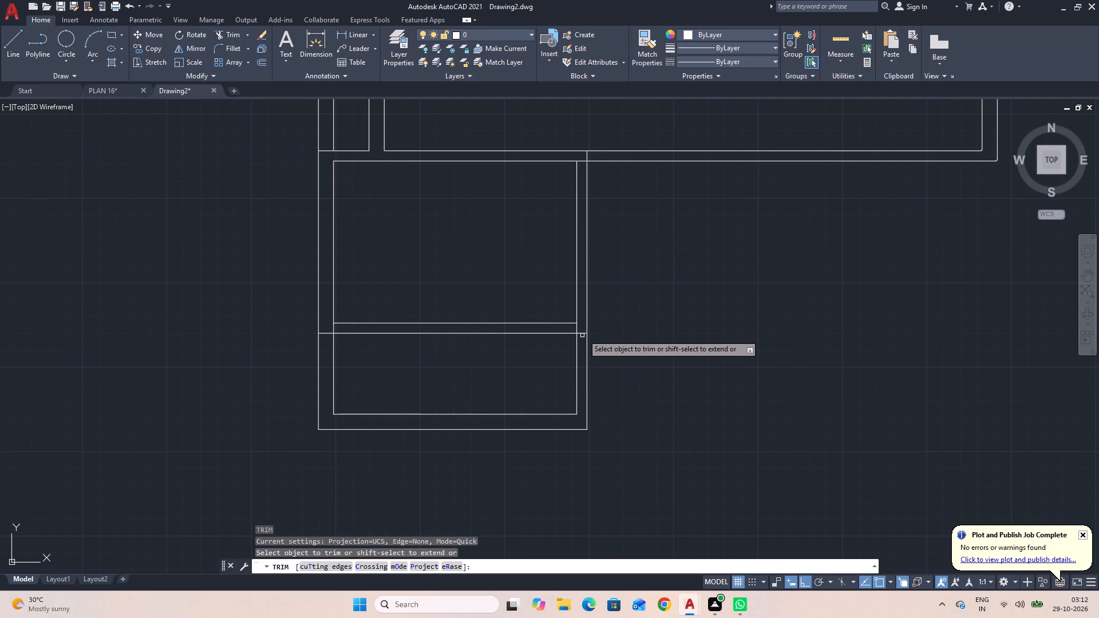
left_click(583, 334)
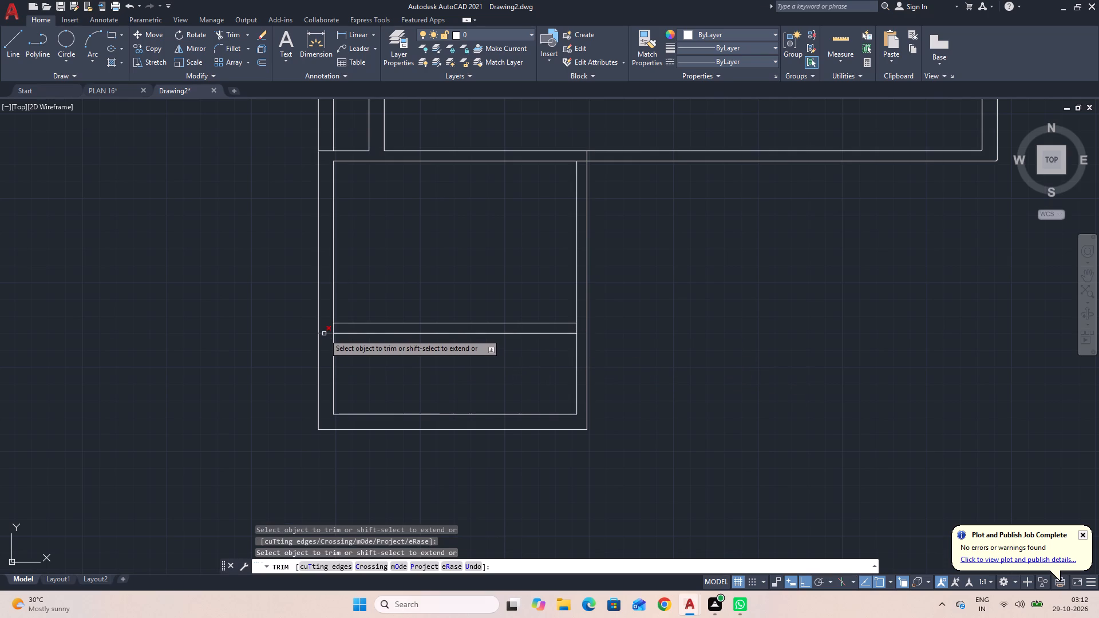
left_click(324, 334)
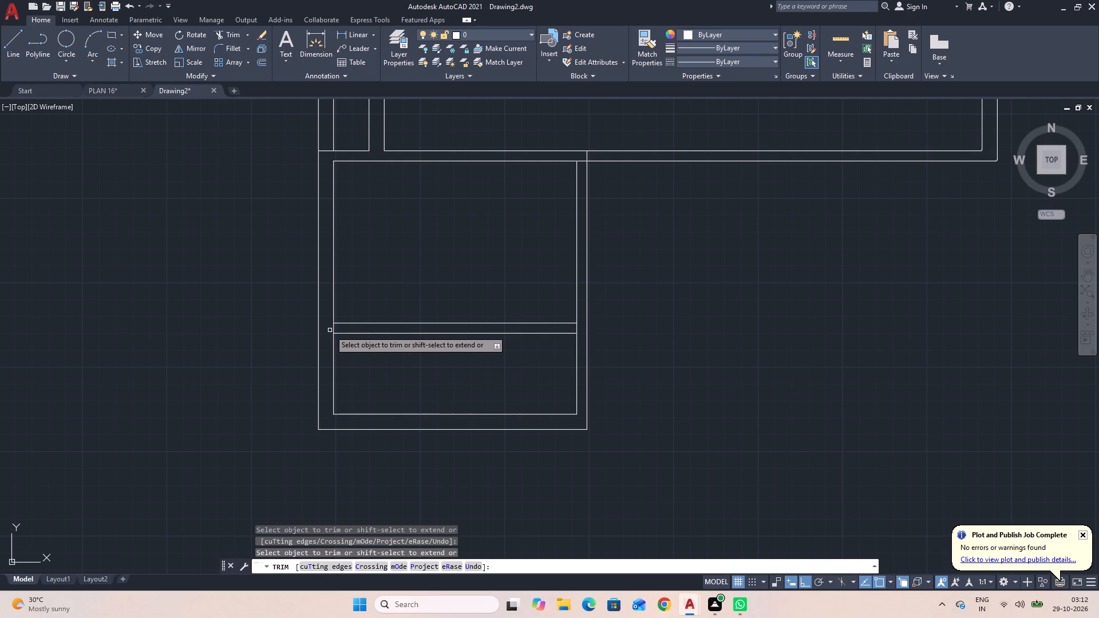
left_click(335, 328)
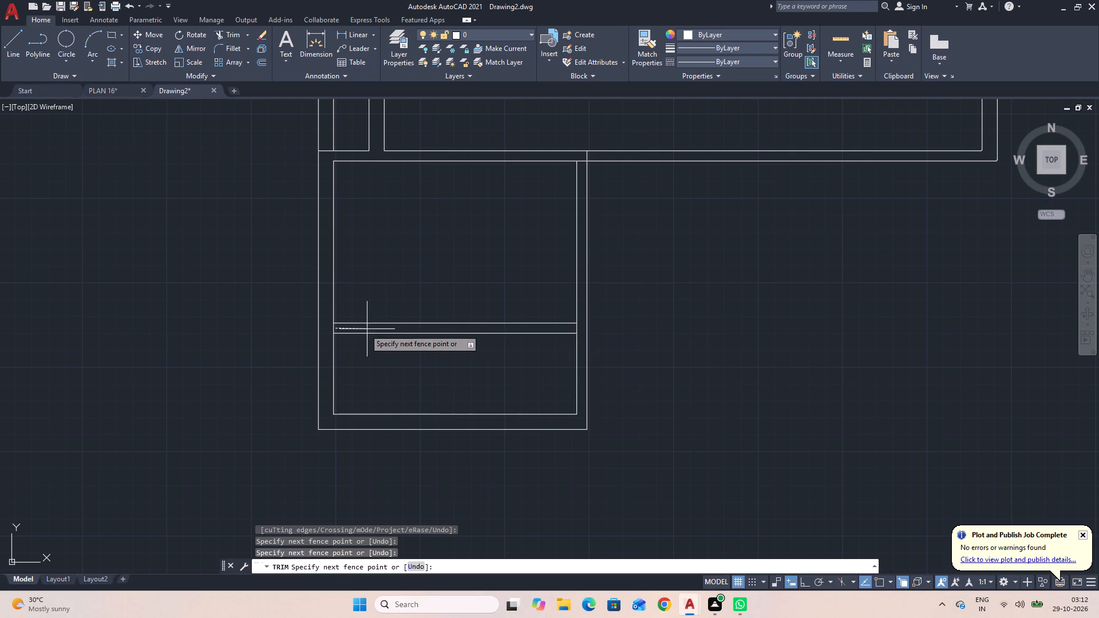
left_click(326, 330)
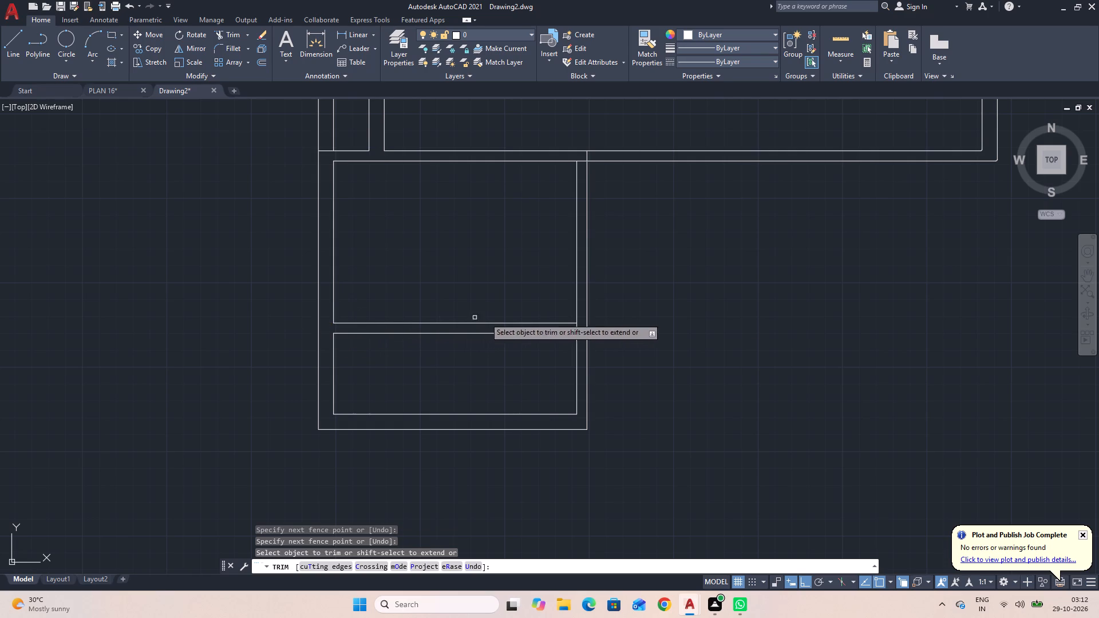
left_click(577, 327)
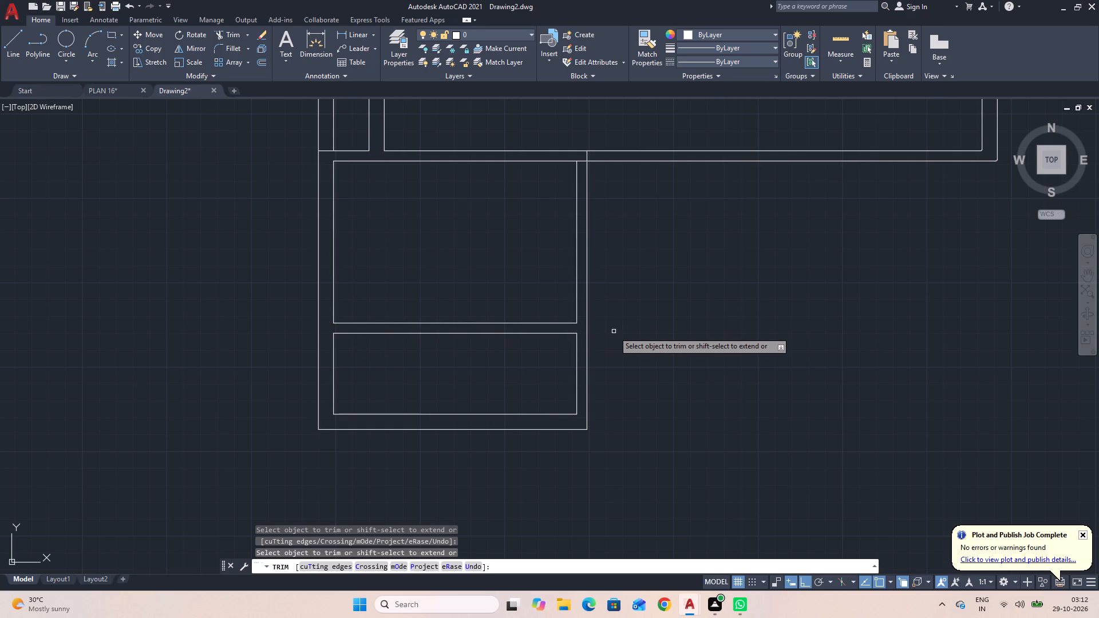
key("Escape")
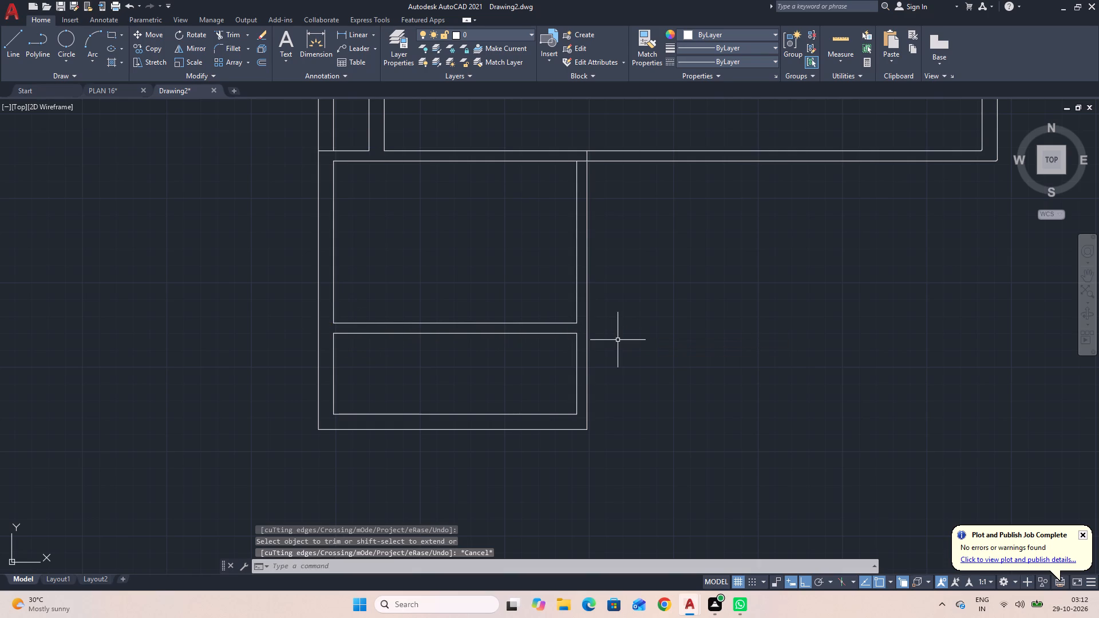
Extend the east partition's inner line south across the end of the dividing wall above the 4'-deep space.
key("e")
type("X")
key("space")
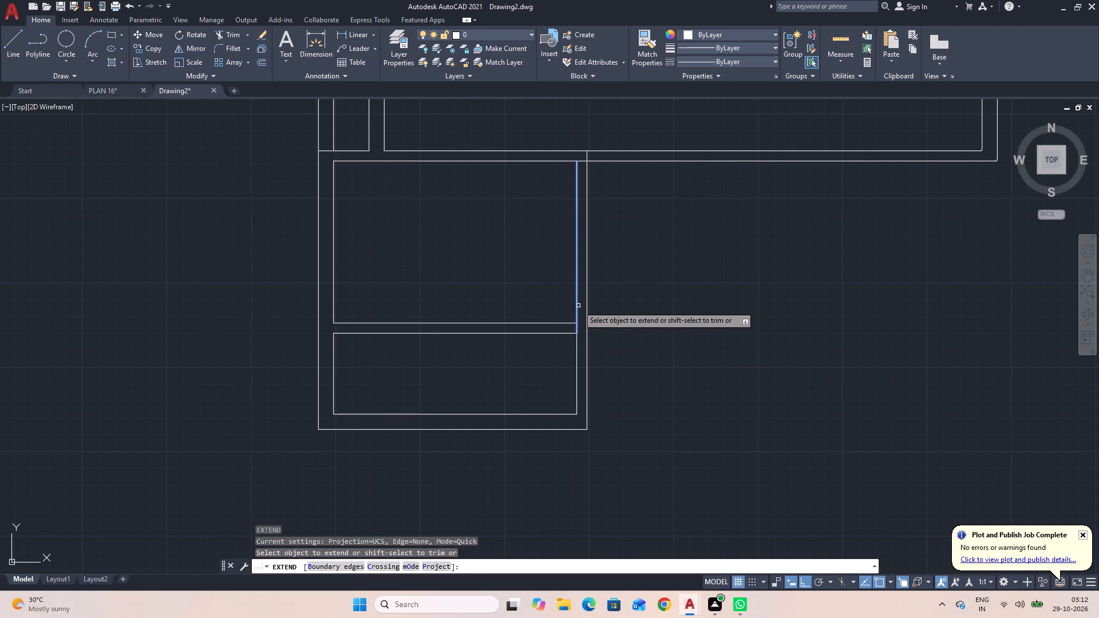
left_click(576, 305)
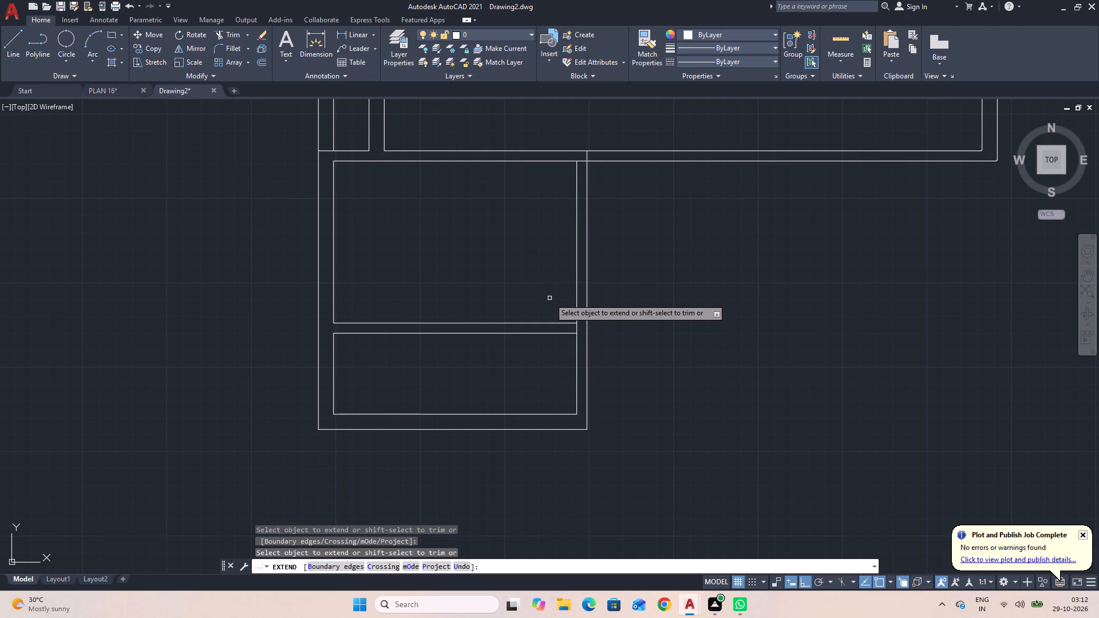
key("Escape")
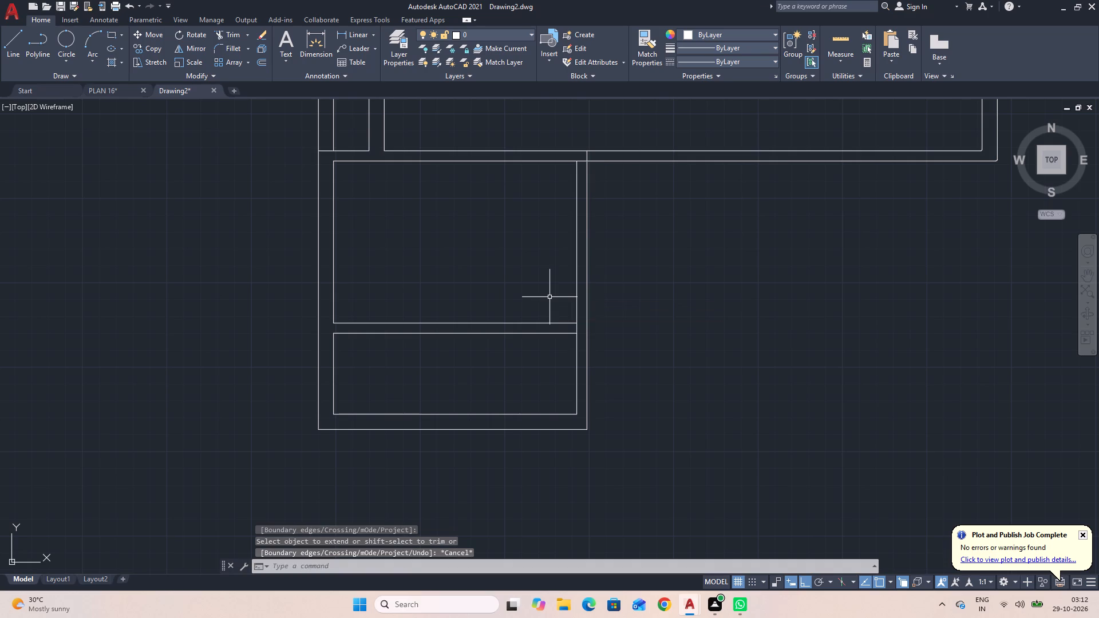
Offset the east partition's outer line 5' to the east.
scroll(549, 297, "down", 1)
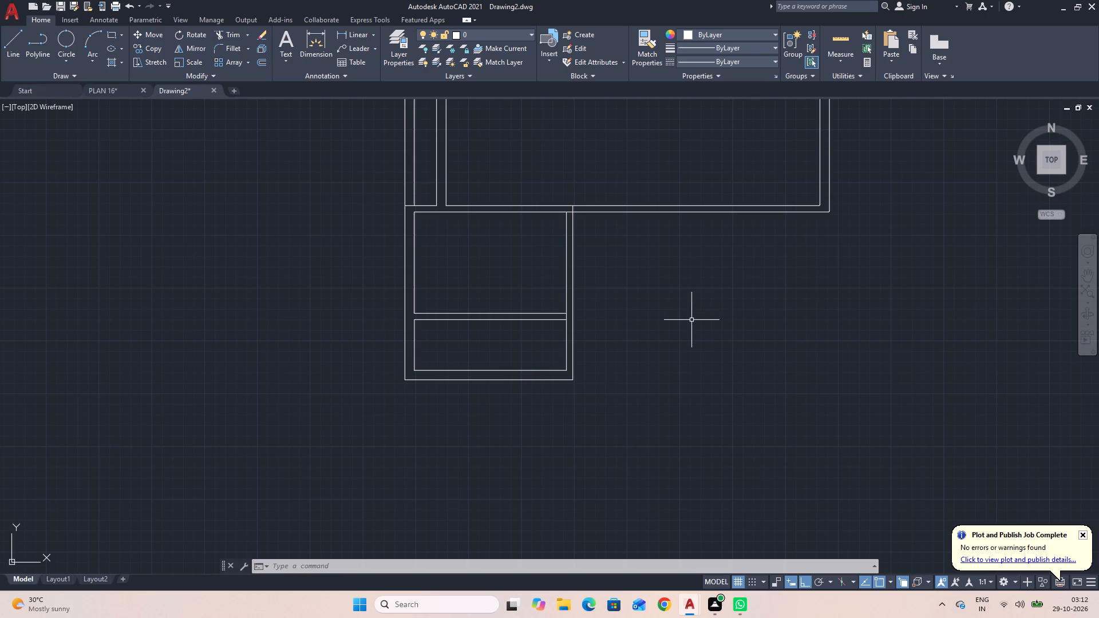
key("o")
key("space")
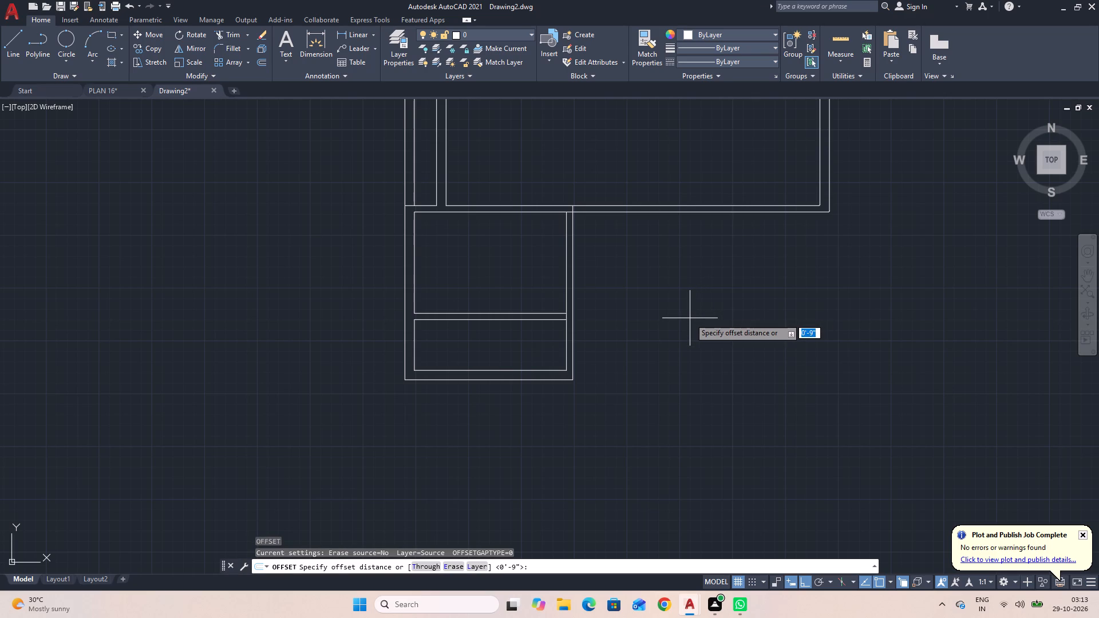
type("5'")
key("Return")
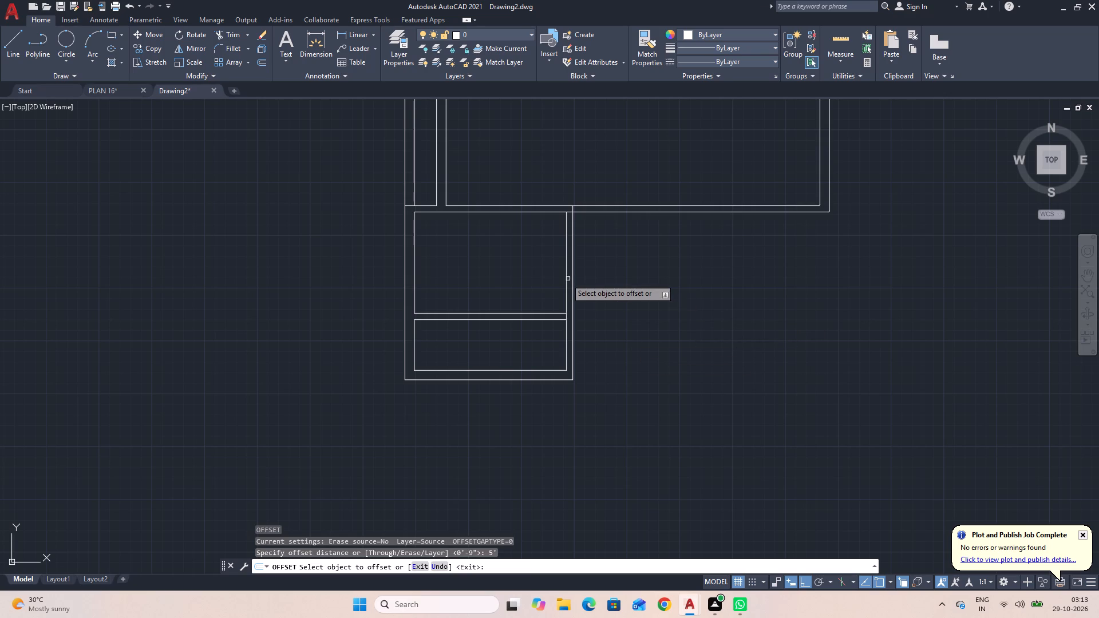
left_click(574, 291)
left_click(755, 307)
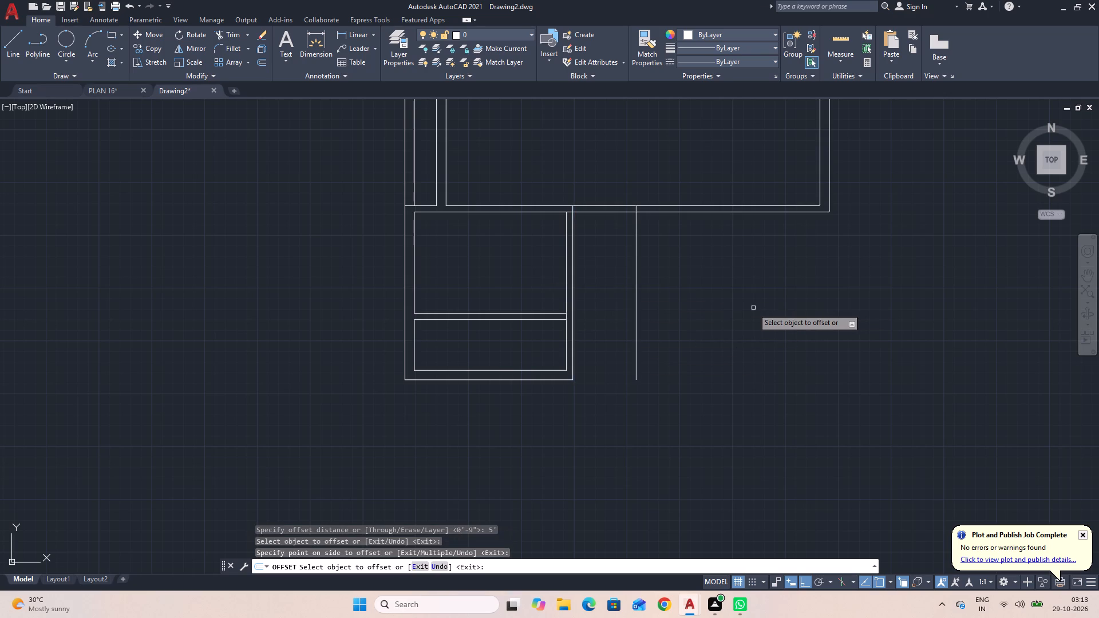
key("space")
Offset the new vertical line 6" further east to give the wall its thickness.
key("space")
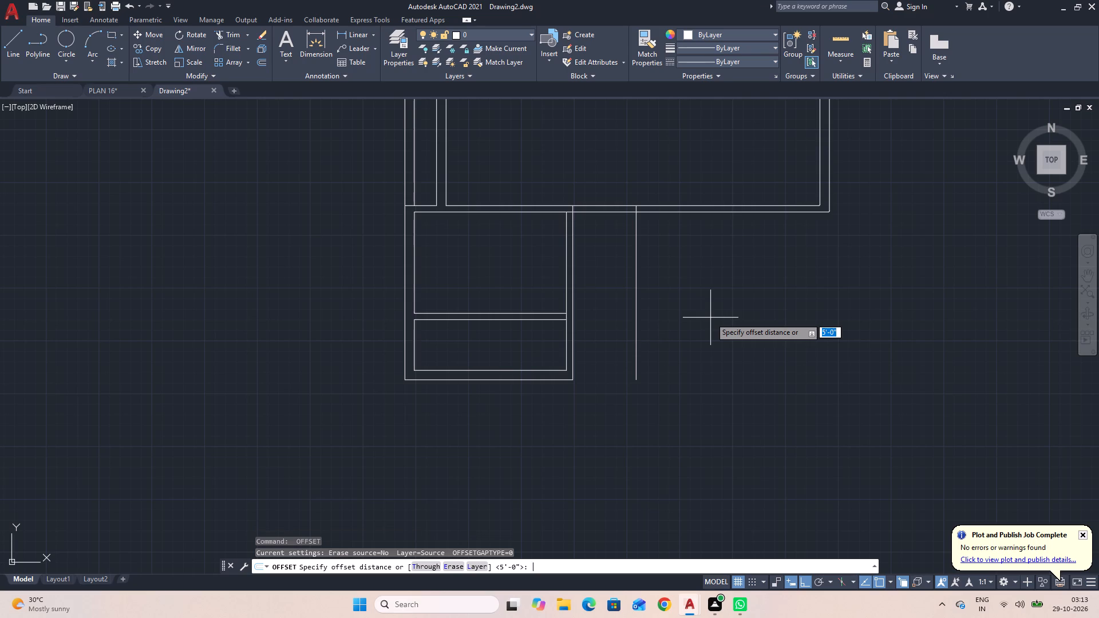
key("6")
key("Return")
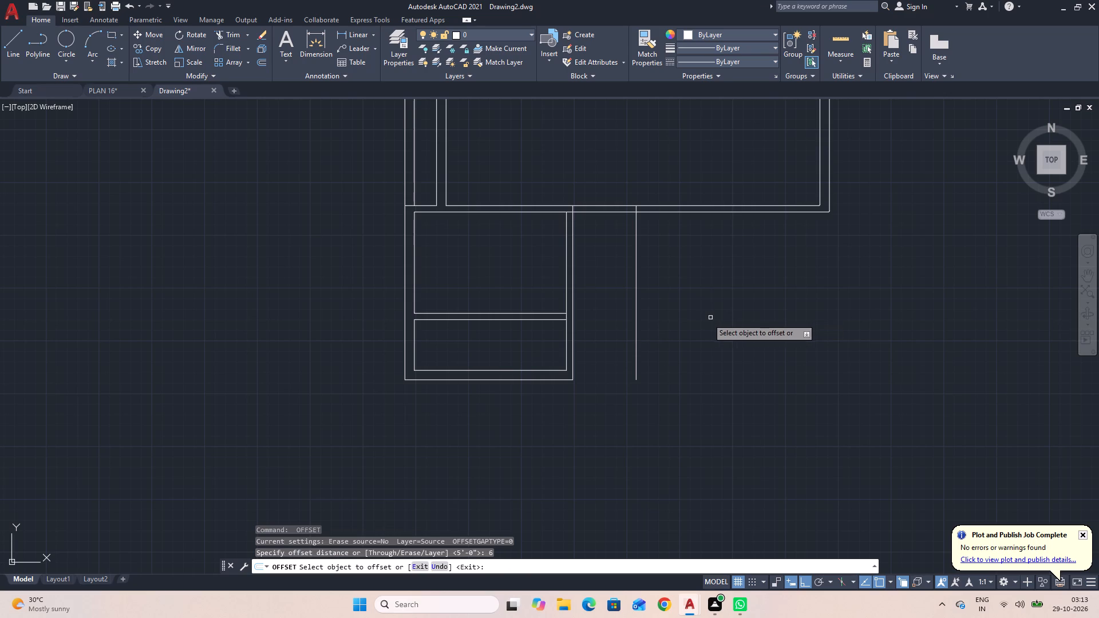
left_click(637, 324)
left_click(669, 339)
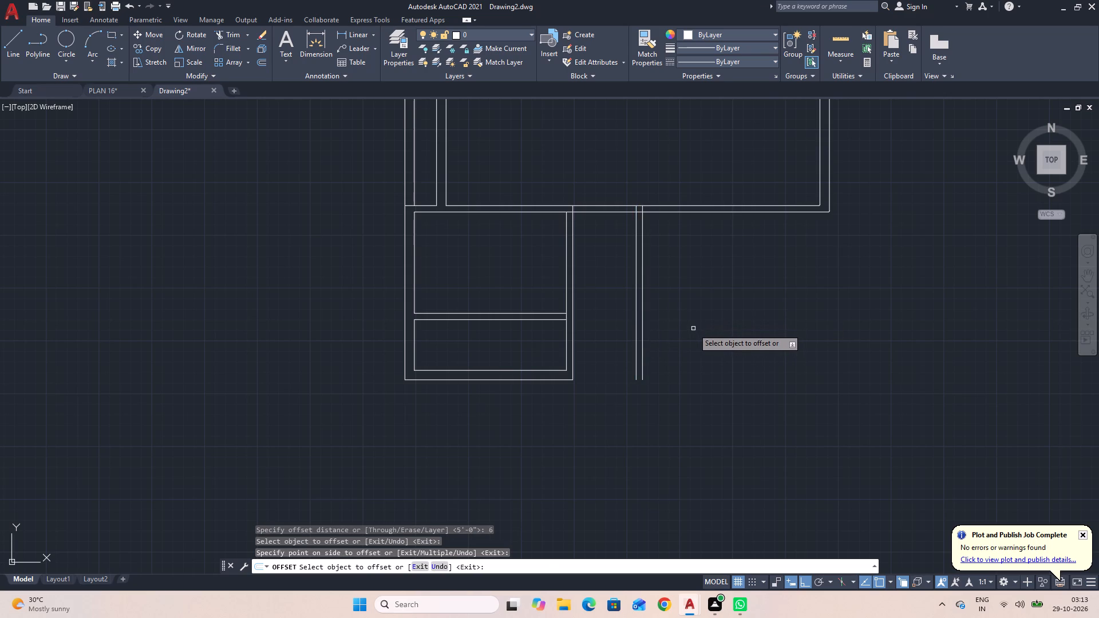
key("space")
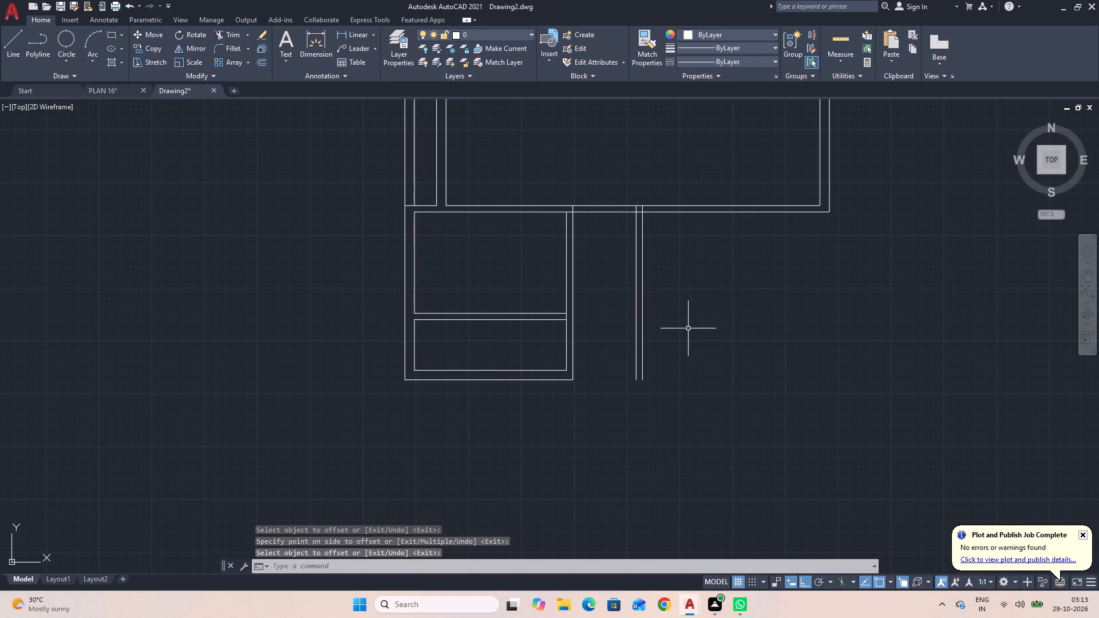
Offset the east line of the new 6" wall 14' to the east.
key("space")
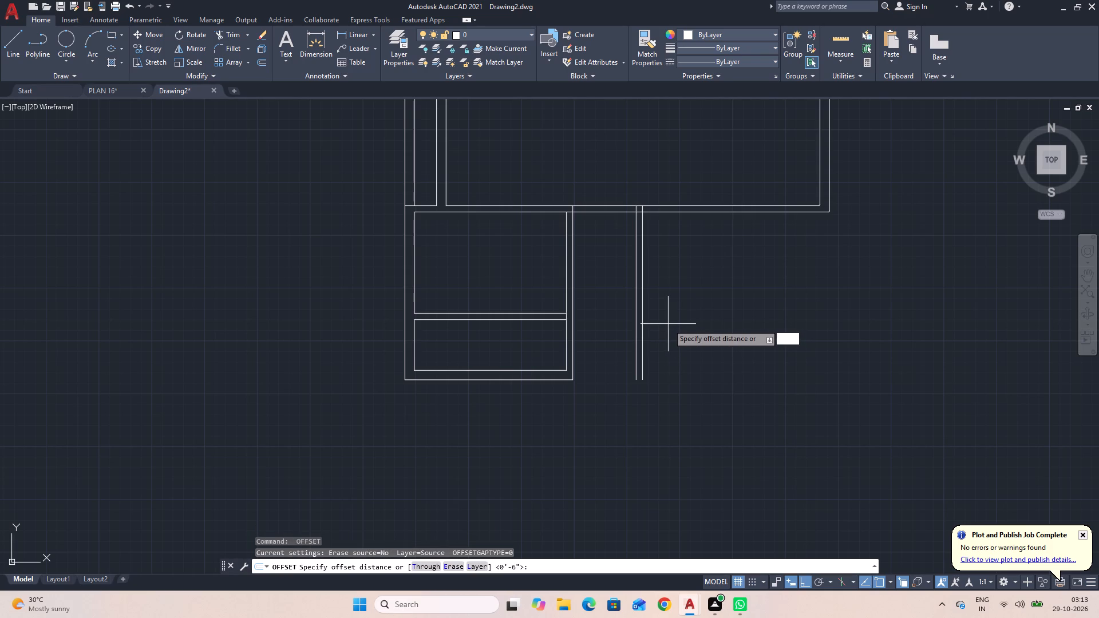
type("14'")
key("Return")
left_click(644, 320)
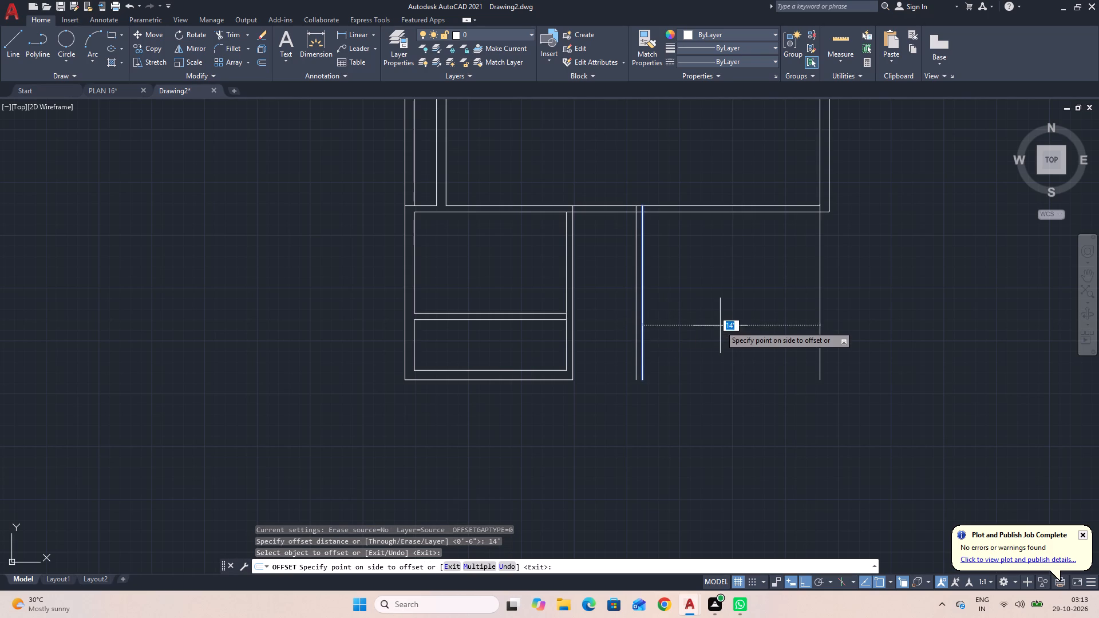
left_click(729, 329)
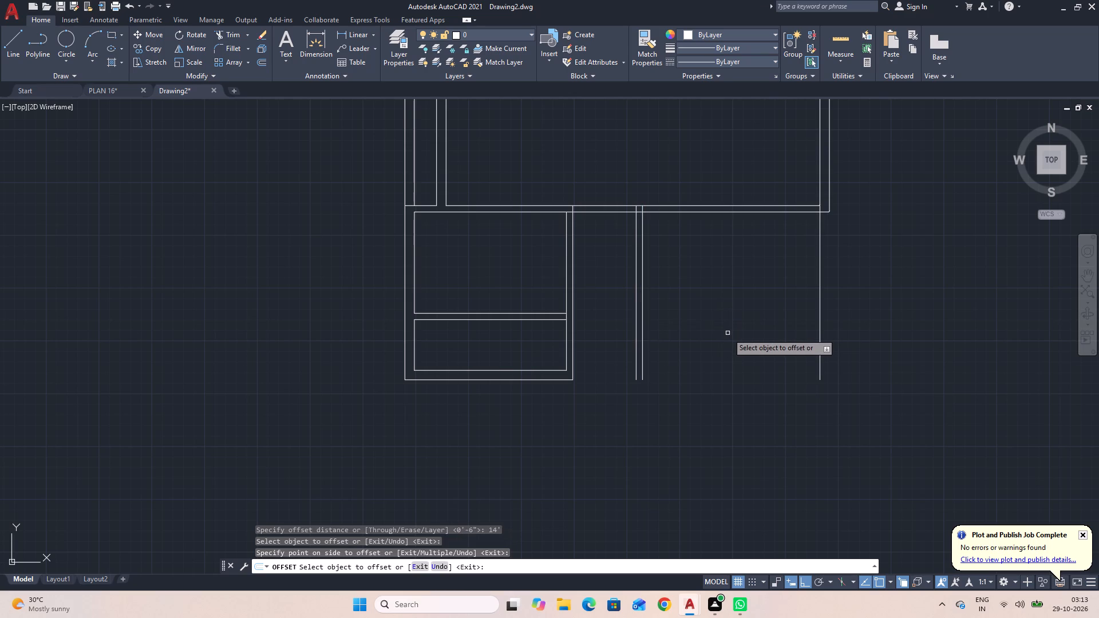
key("space")
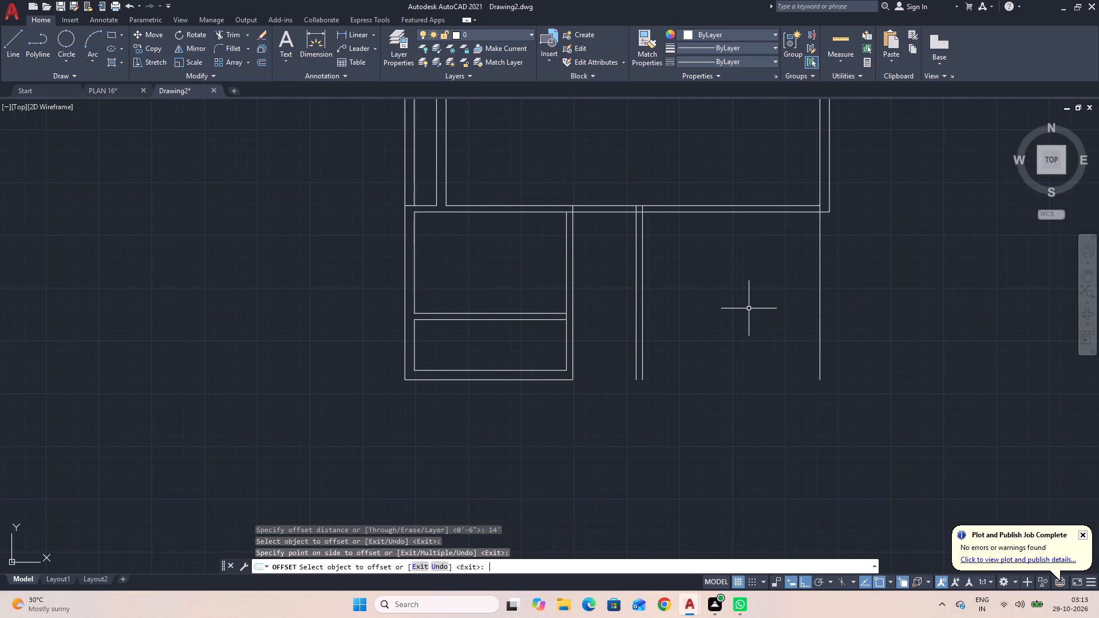
Offset the easternmost new vertical line 9" further east to form the outer wall's thickness.
key("space")
type("9")
key("Return")
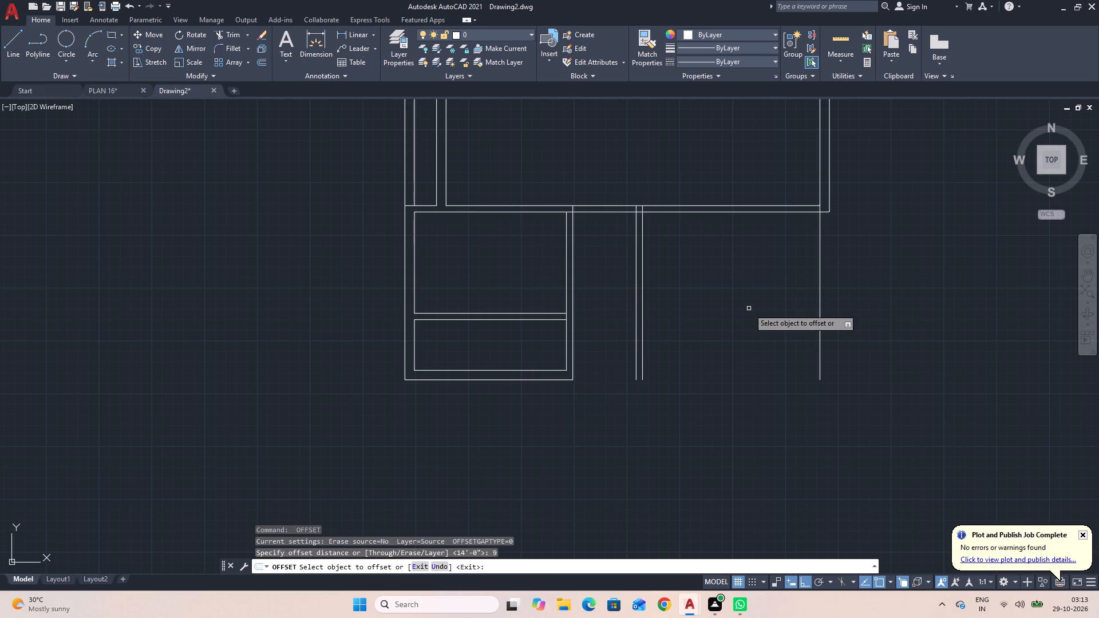
left_click(822, 298)
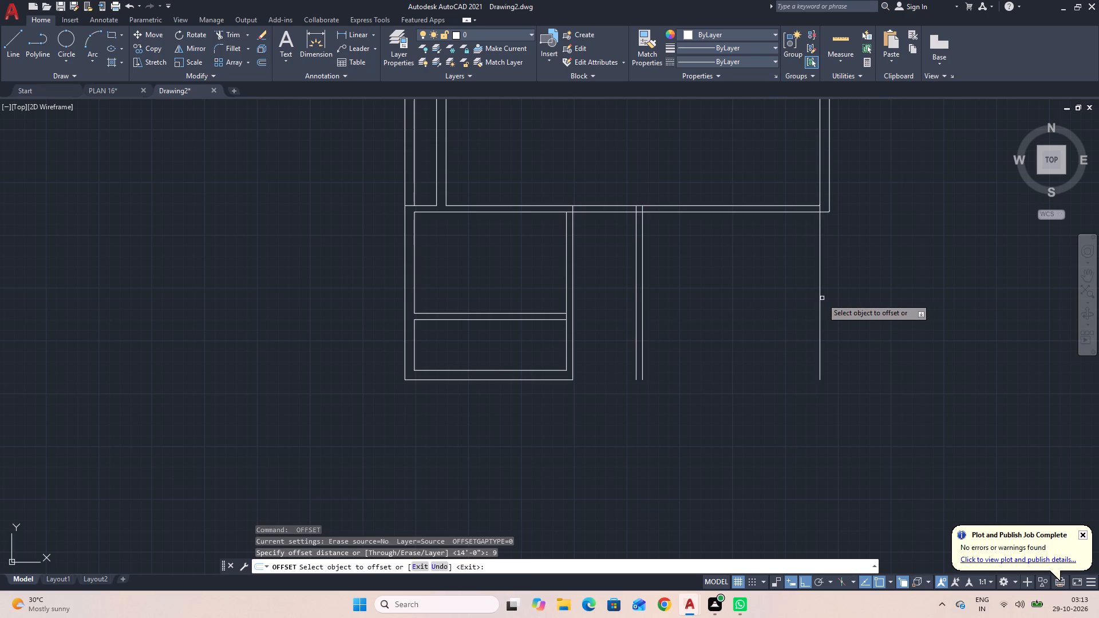
left_click(821, 304)
left_click(857, 300)
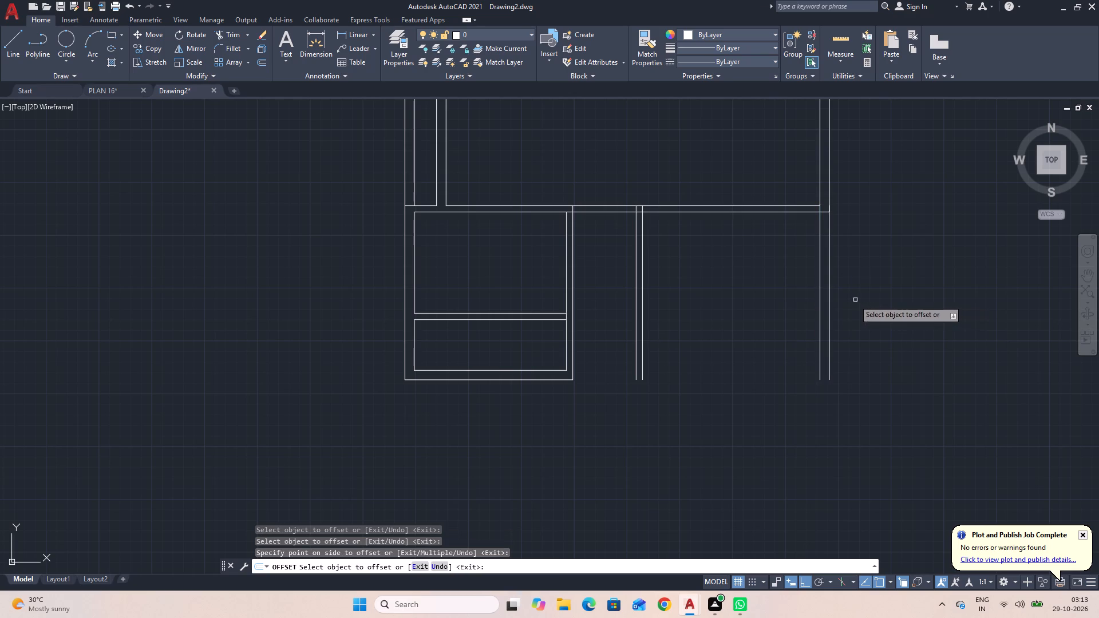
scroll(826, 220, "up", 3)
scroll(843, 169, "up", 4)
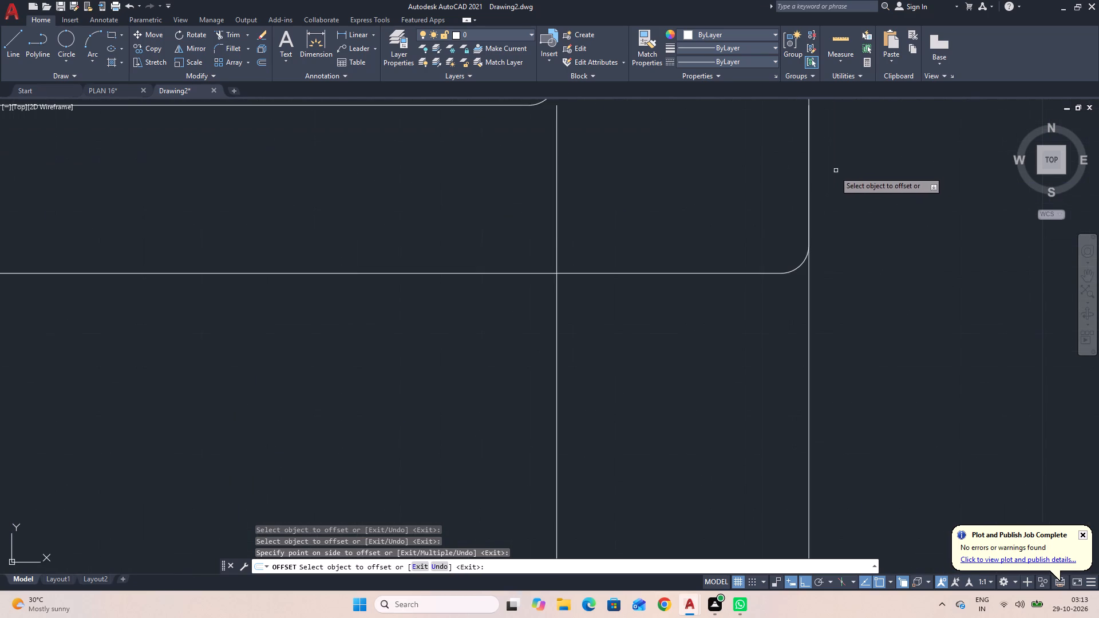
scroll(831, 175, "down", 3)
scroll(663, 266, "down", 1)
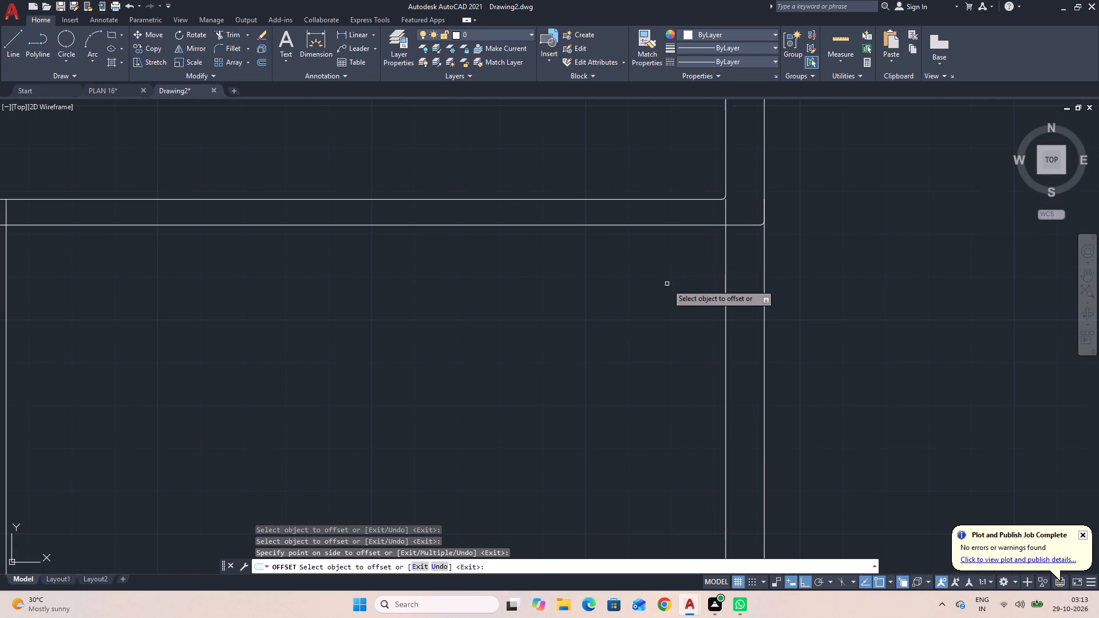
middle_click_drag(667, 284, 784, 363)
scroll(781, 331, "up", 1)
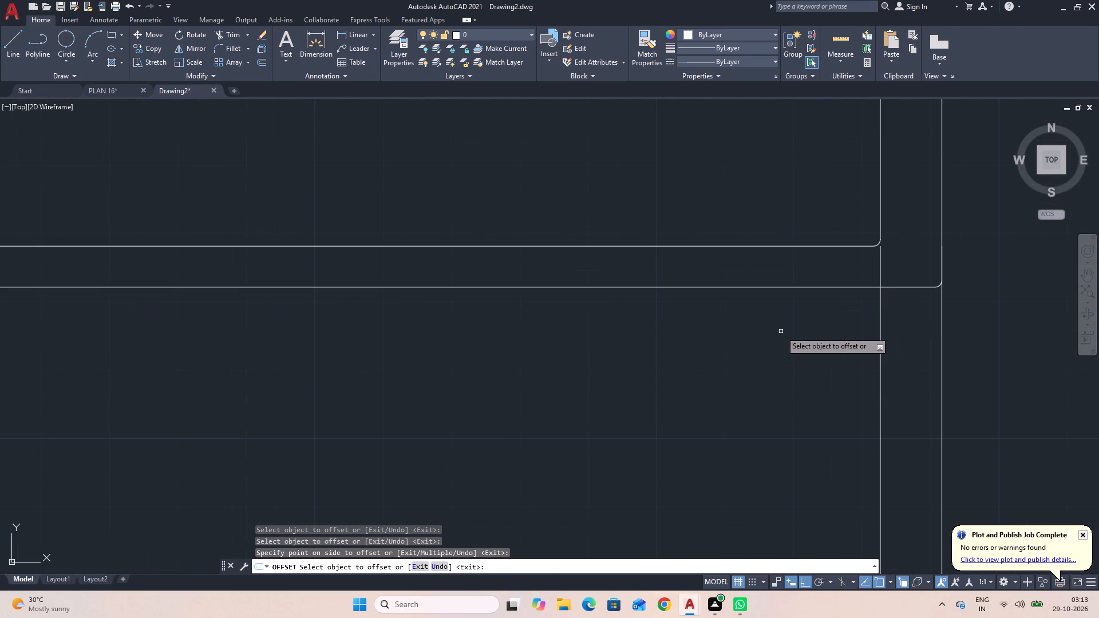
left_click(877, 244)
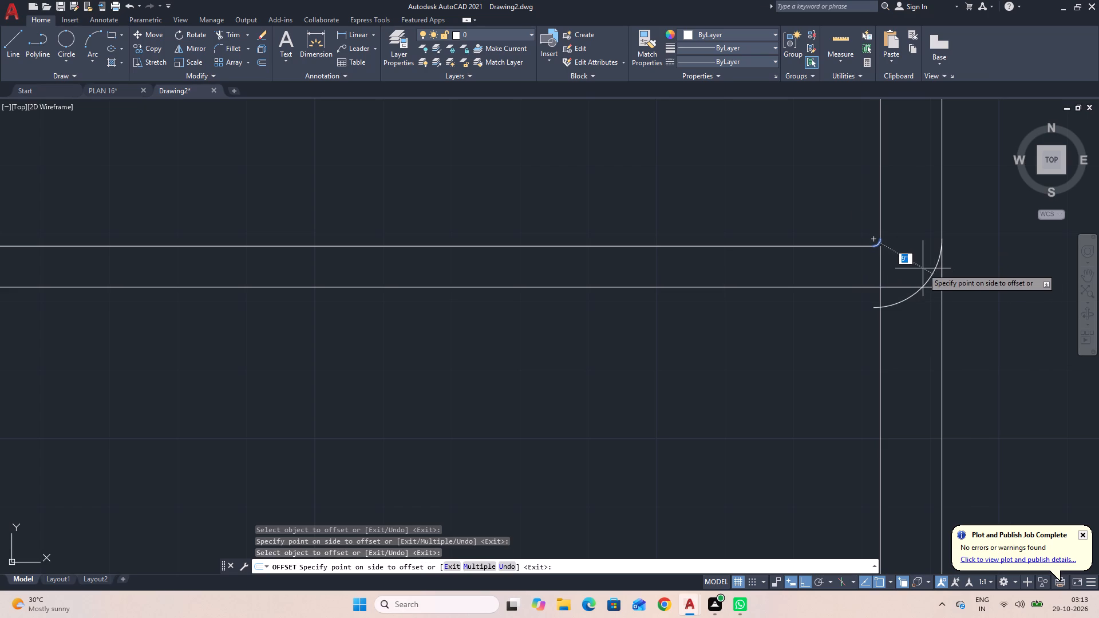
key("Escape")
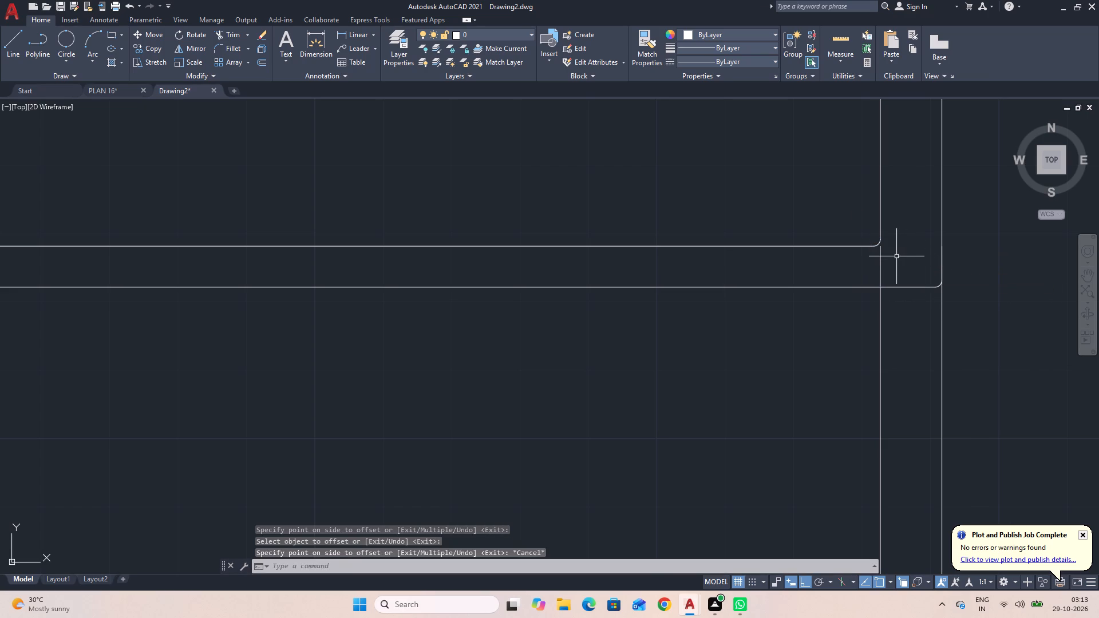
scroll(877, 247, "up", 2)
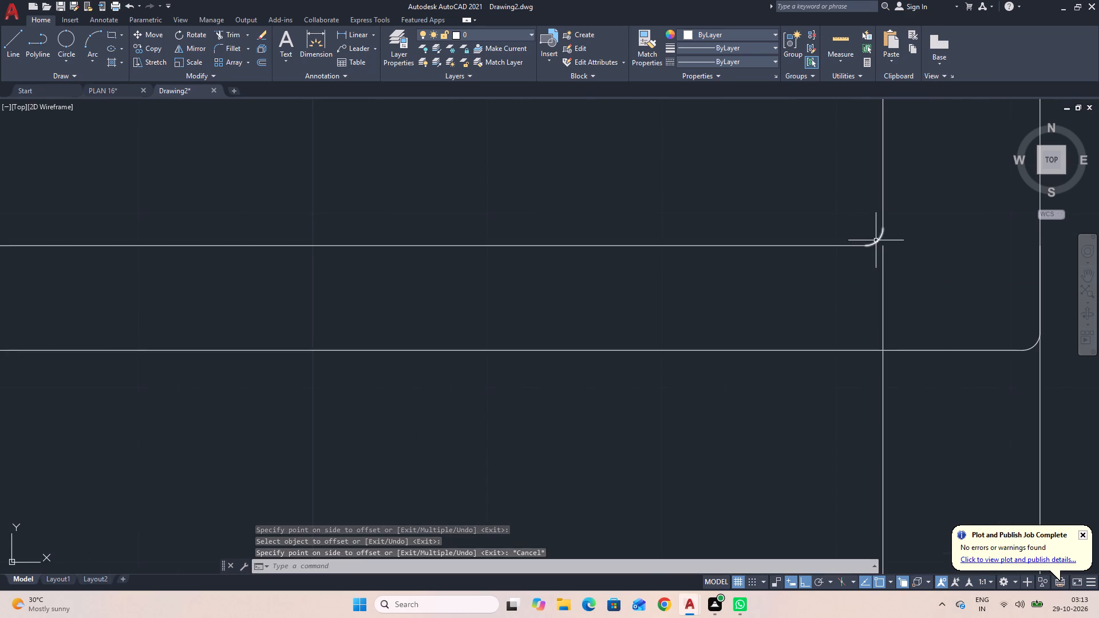
Delete the two small rounded corner arcs at the southeast corner of the large room's walls.
left_click(876, 241)
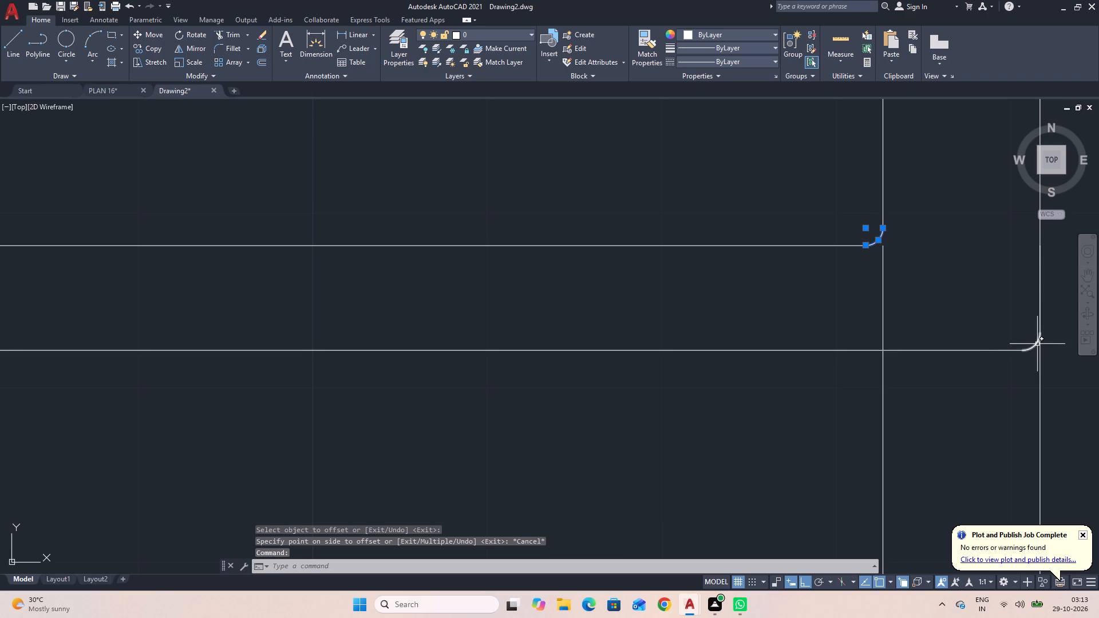
left_click(1037, 344)
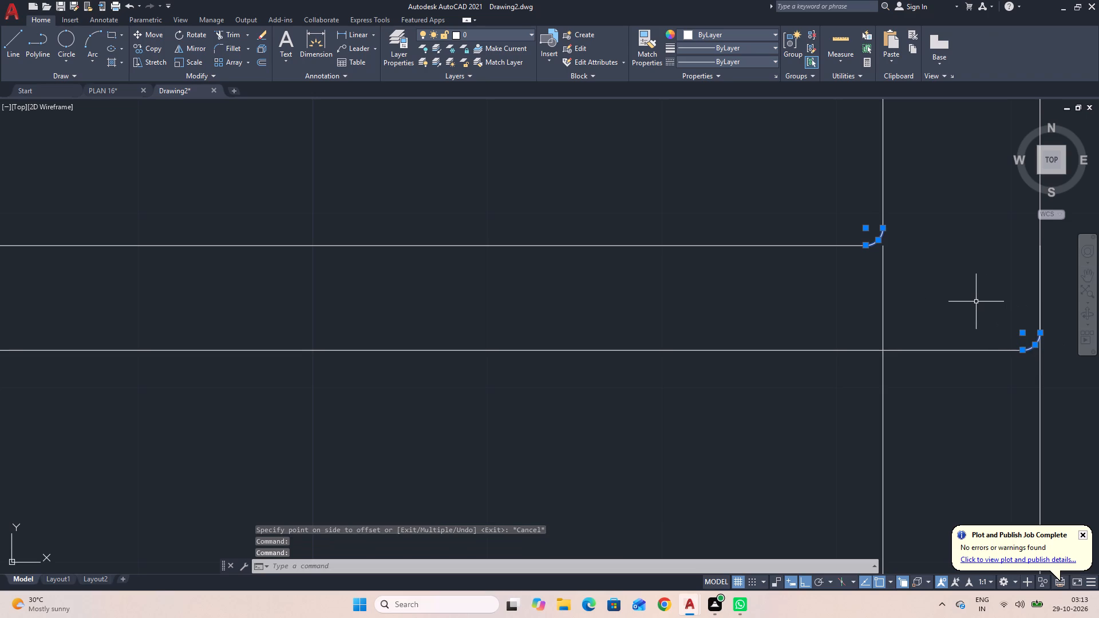
key("Delete")
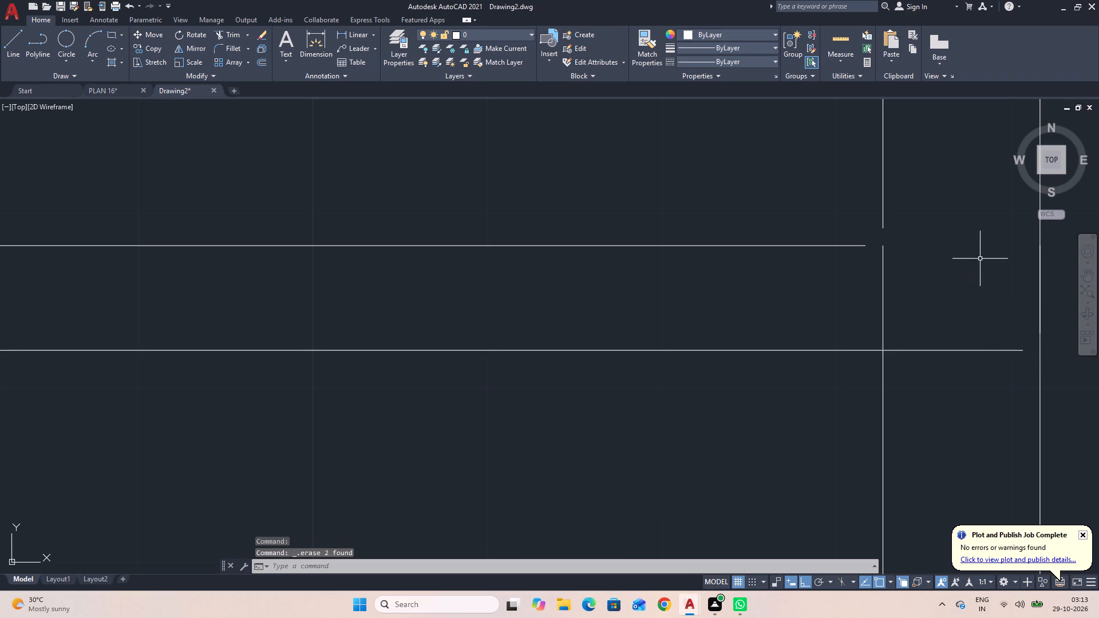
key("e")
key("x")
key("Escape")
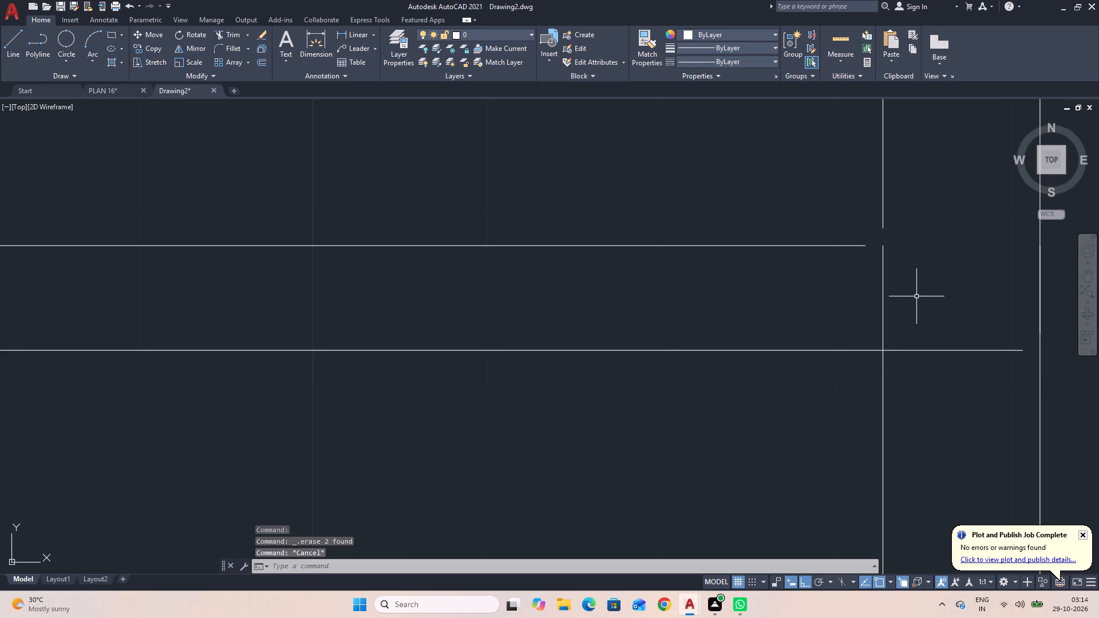
Join the inner east and south wall lines of the large room into a square corner with a zero-radius fillet.
key("f")
key("space")
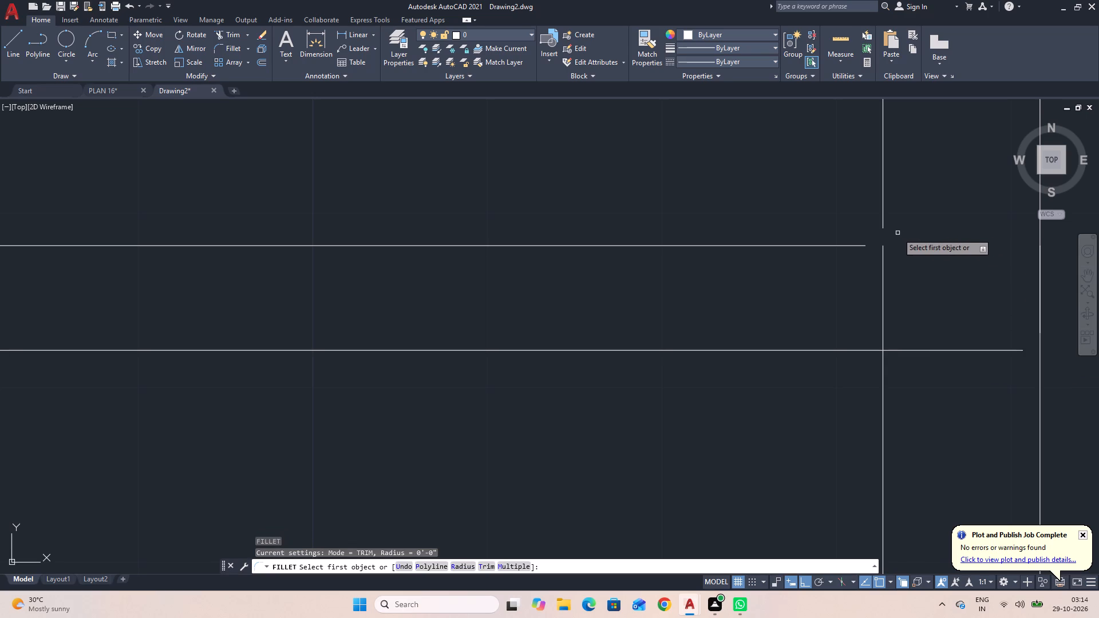
left_click(884, 223)
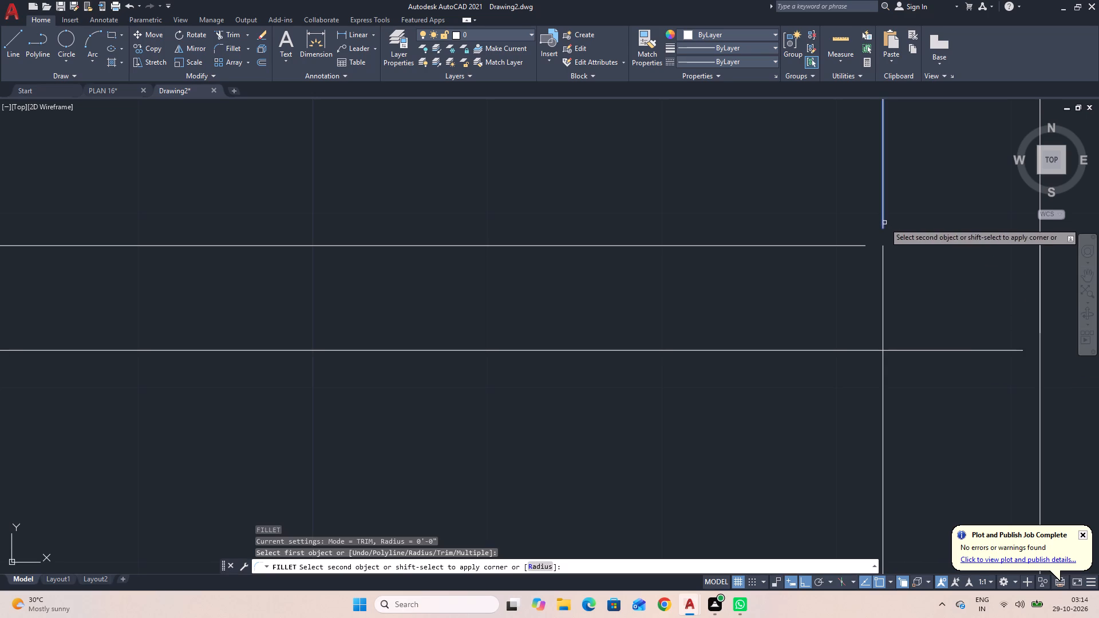
left_click(857, 247)
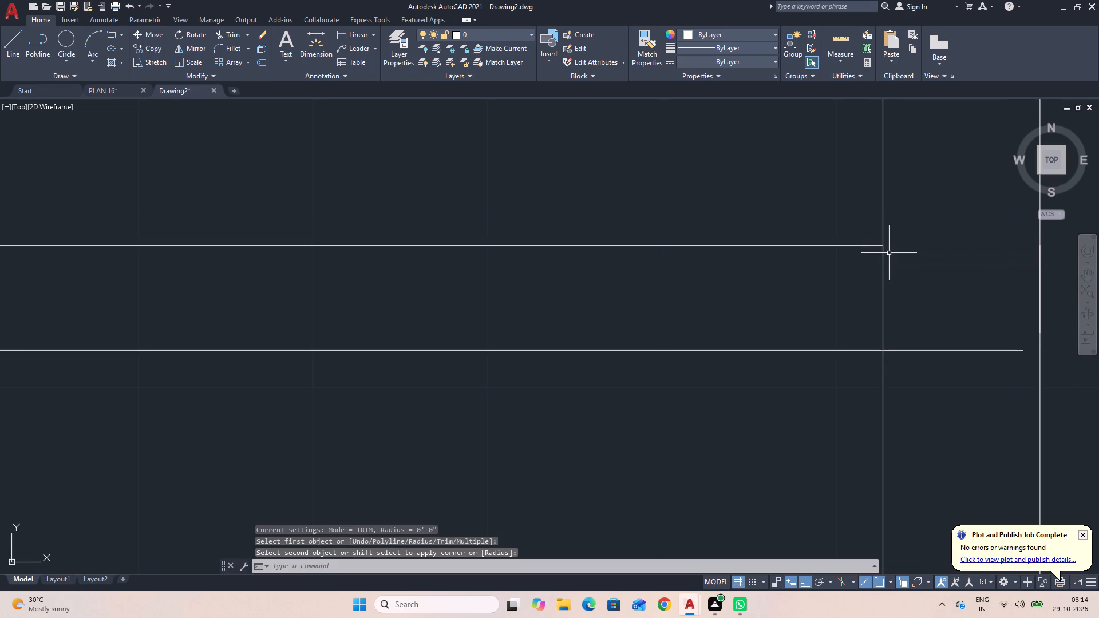
Extend the lower line of the large room's south wall east to the outer line of the east wall.
scroll(885, 242, "up", 4)
scroll(876, 290, "up", 4)
scroll(873, 298, "down", 5)
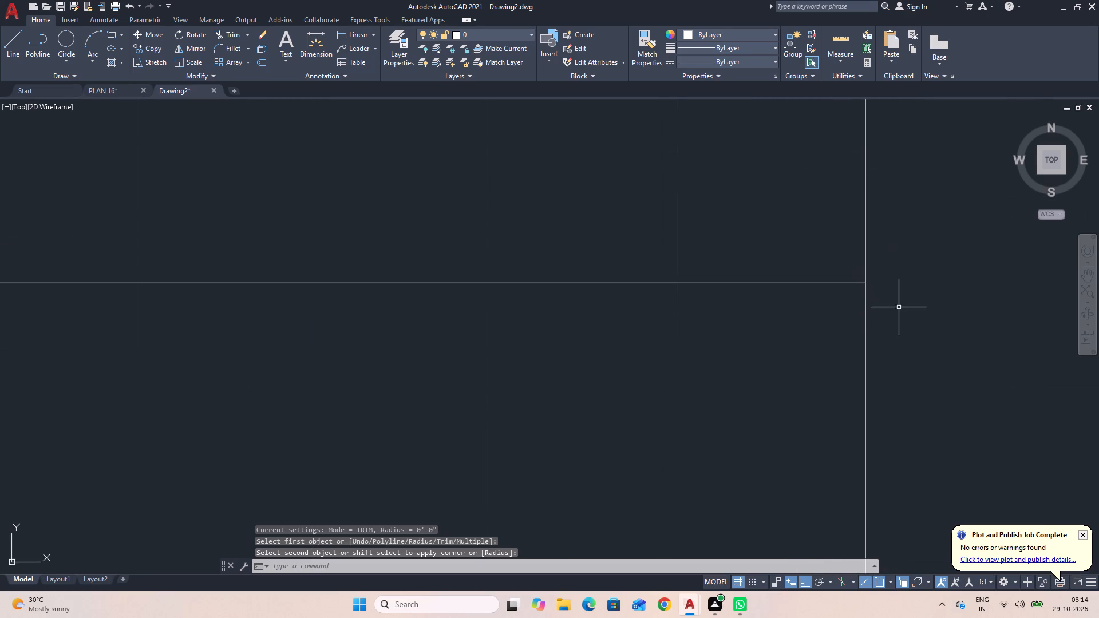
scroll(901, 307, "down", 2)
middle_click_drag(1038, 351, 992, 348)
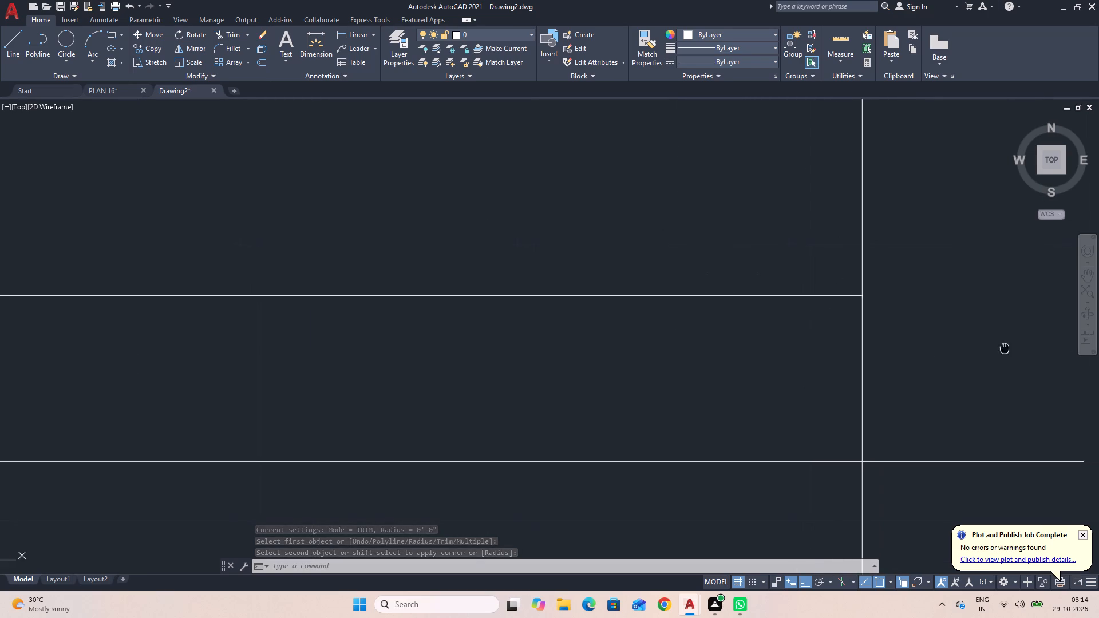
middle_click_drag(992, 348, 762, 369)
scroll(795, 344, "down", 1)
scroll(802, 341, "up", 1)
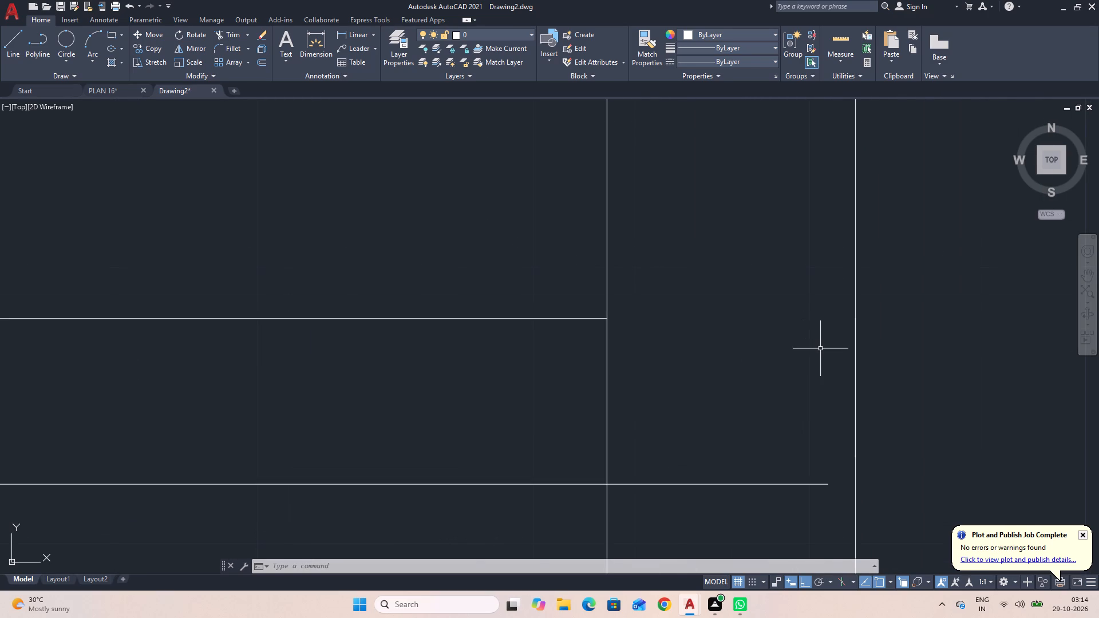
scroll(820, 349, "up", 1)
scroll(820, 349, "down", 1)
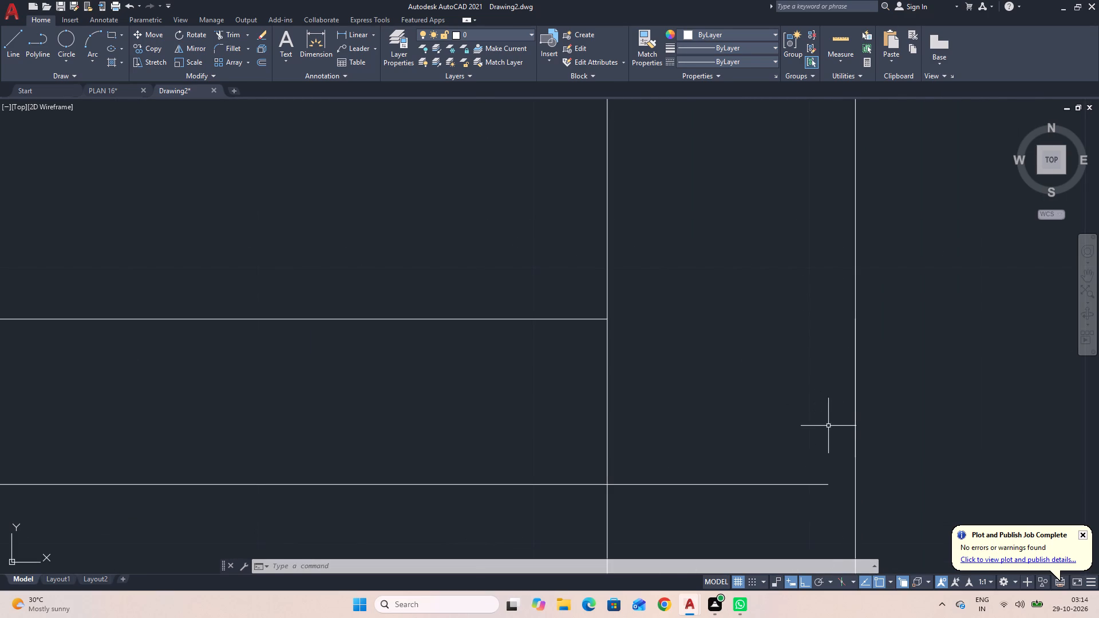
key("space")
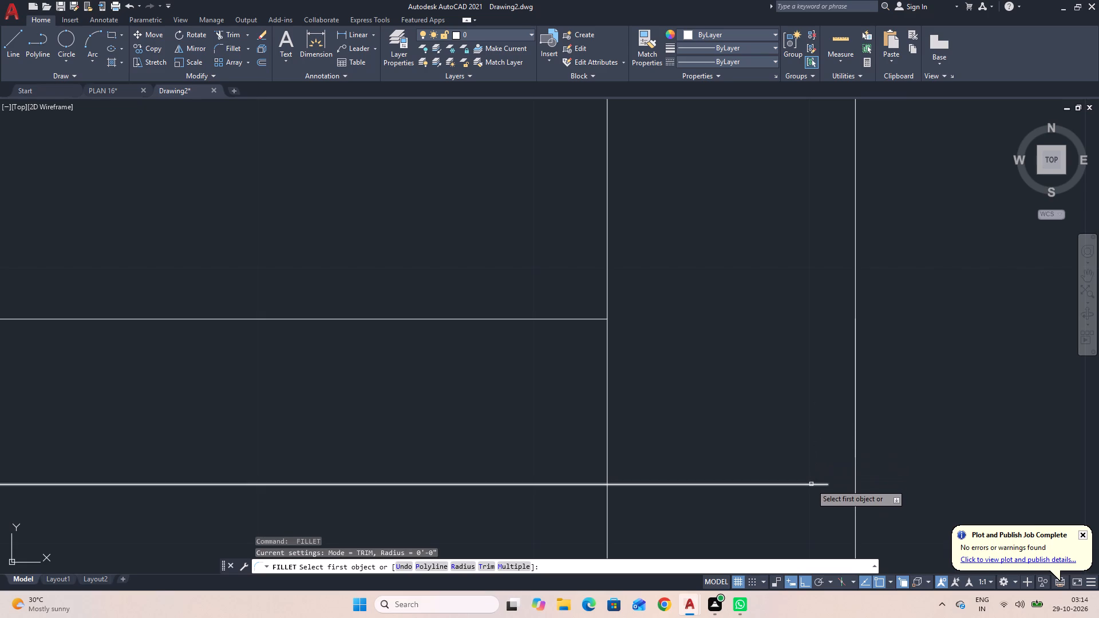
key("space")
key("e")
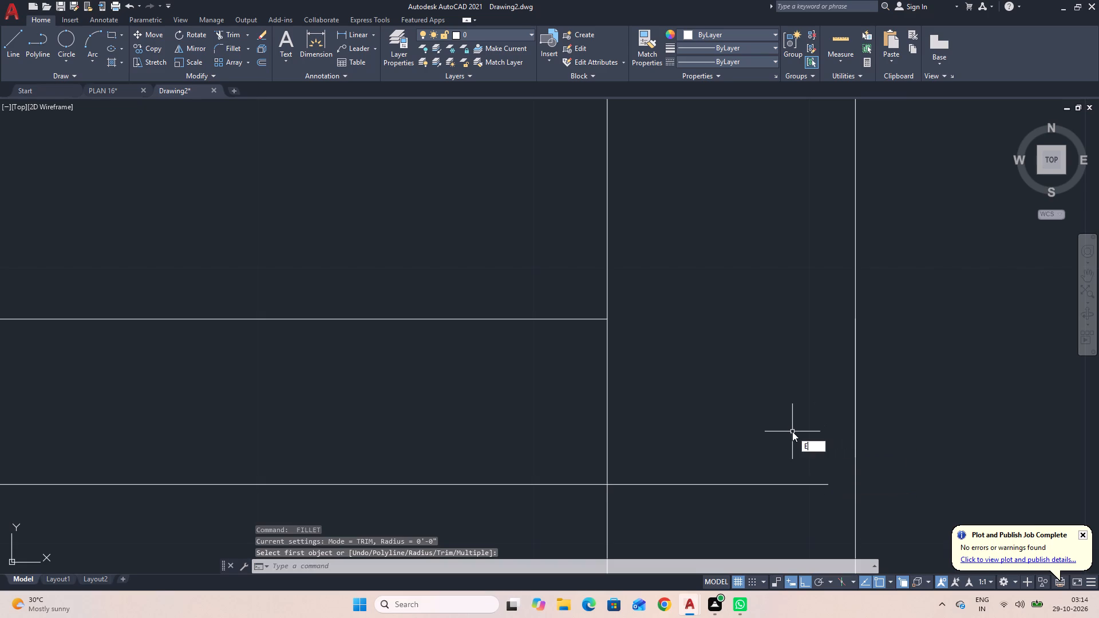
key("x")
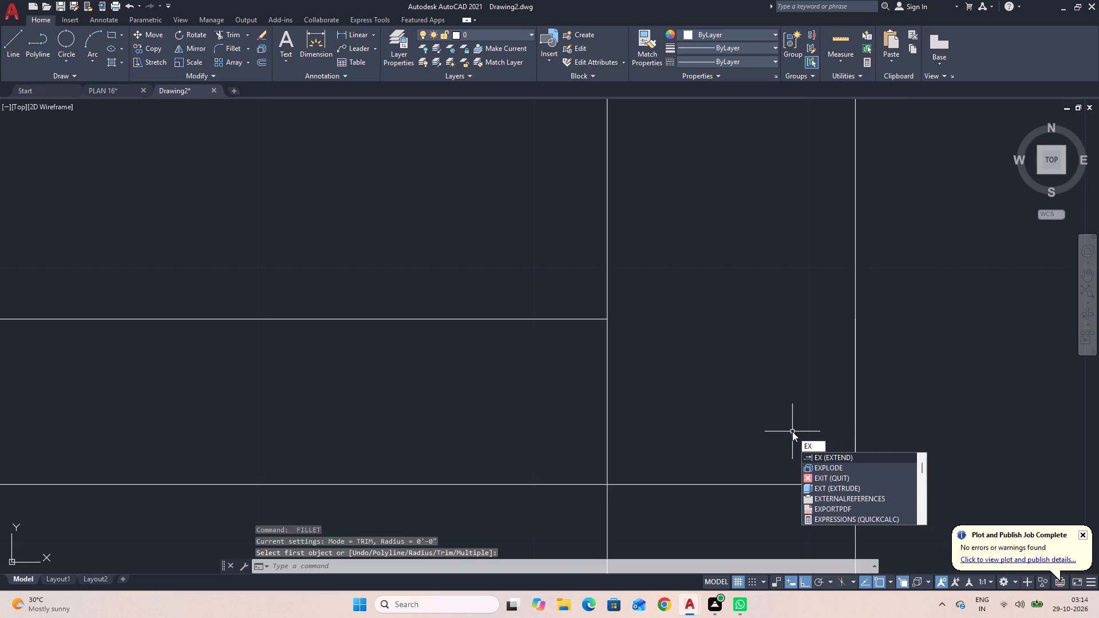
key("space")
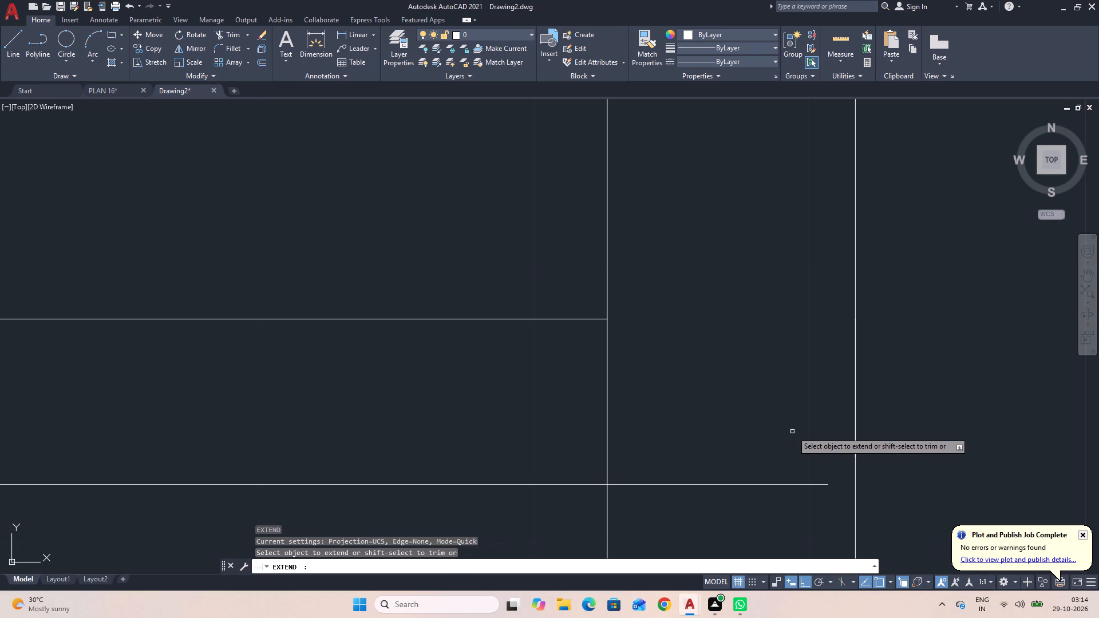
left_click(817, 484)
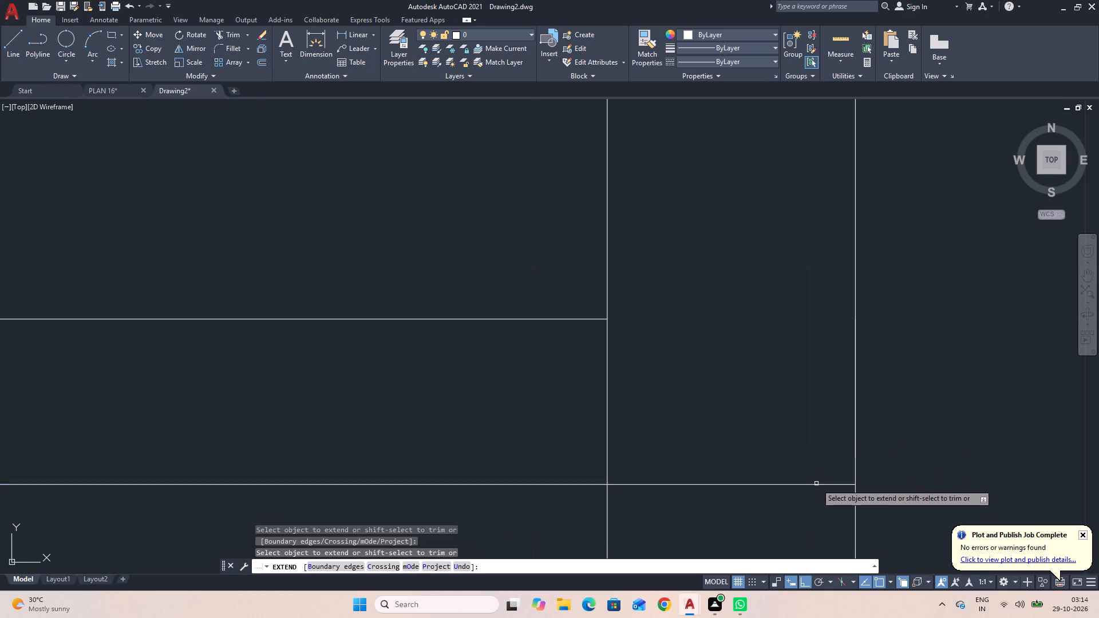
scroll(781, 398, "down", 3)
scroll(687, 408, "down", 1)
scroll(616, 430, "down", 2)
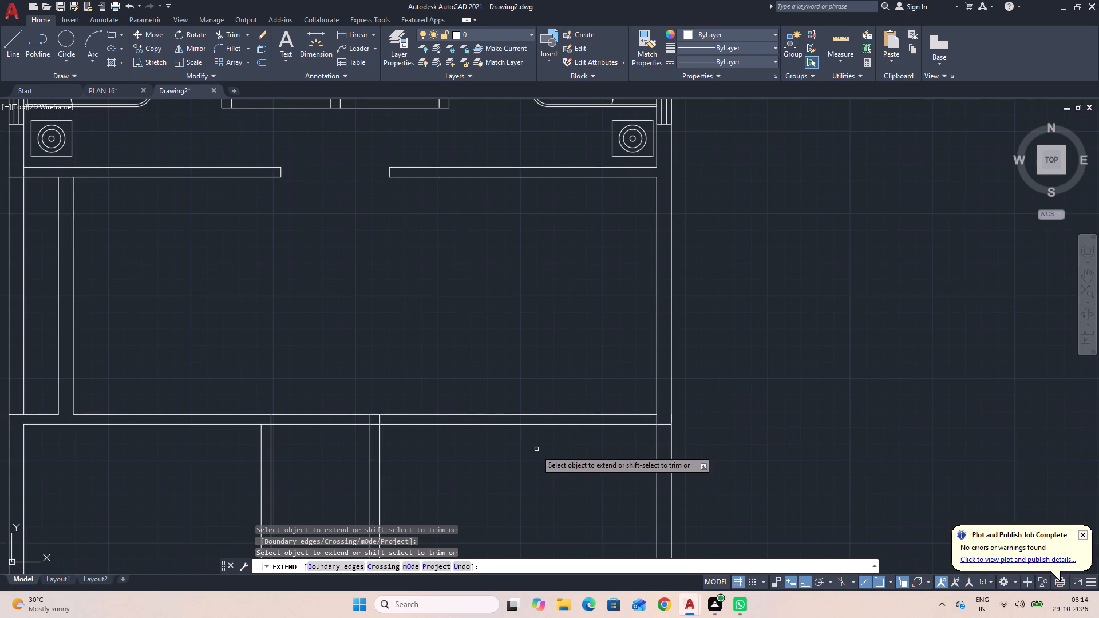
middle_click_drag(539, 453, 857, 303)
scroll(865, 339, "down", 1)
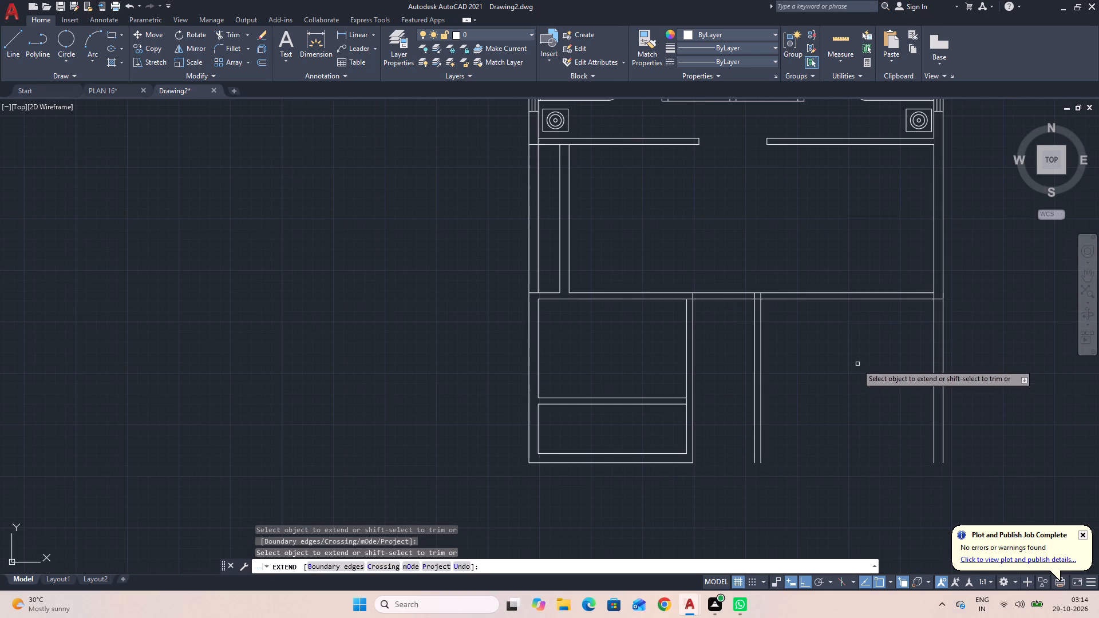
middle_click_drag(857, 364, 829, 317)
scroll(820, 311, "up", 1)
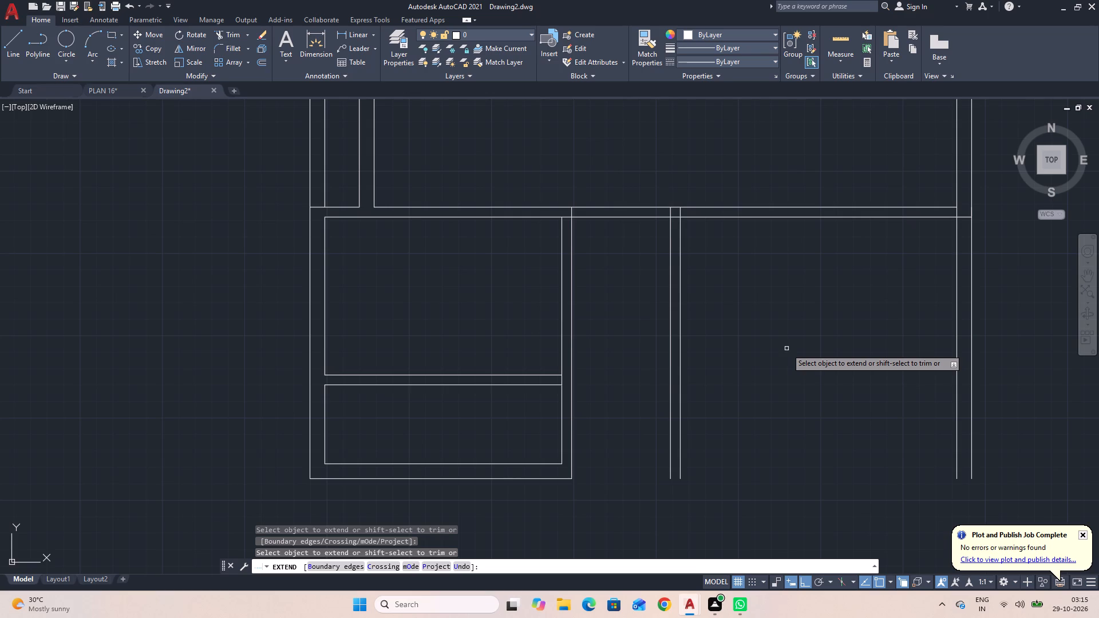
key("Escape")
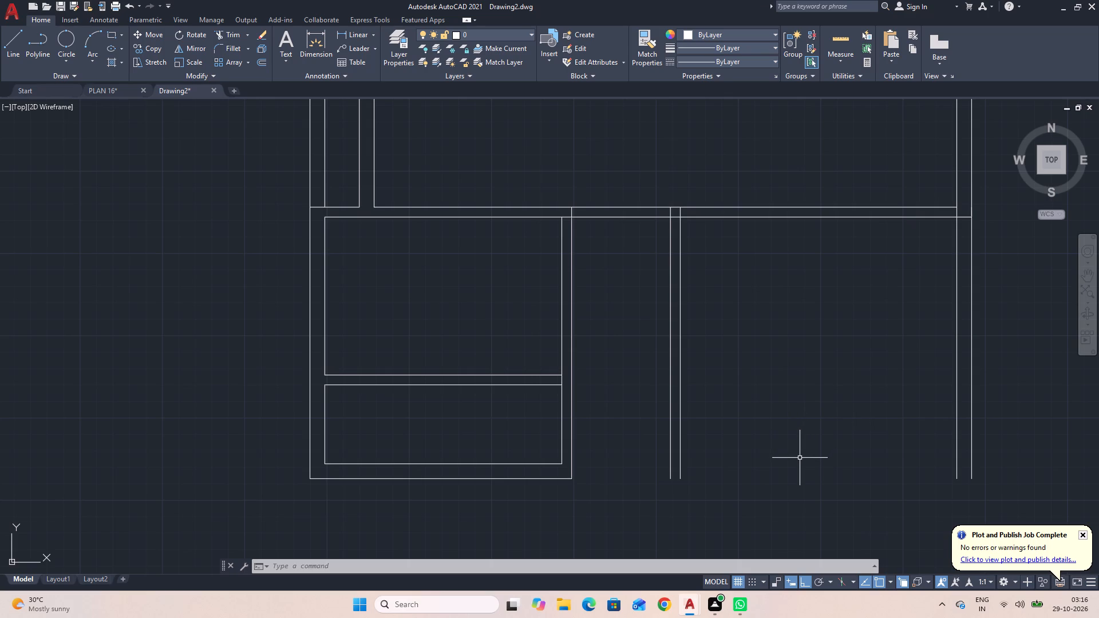
Fillet the inner line of the southernmost wall to the west line of the 6" partition beyond the 5' gap.
key("f")
key("space")
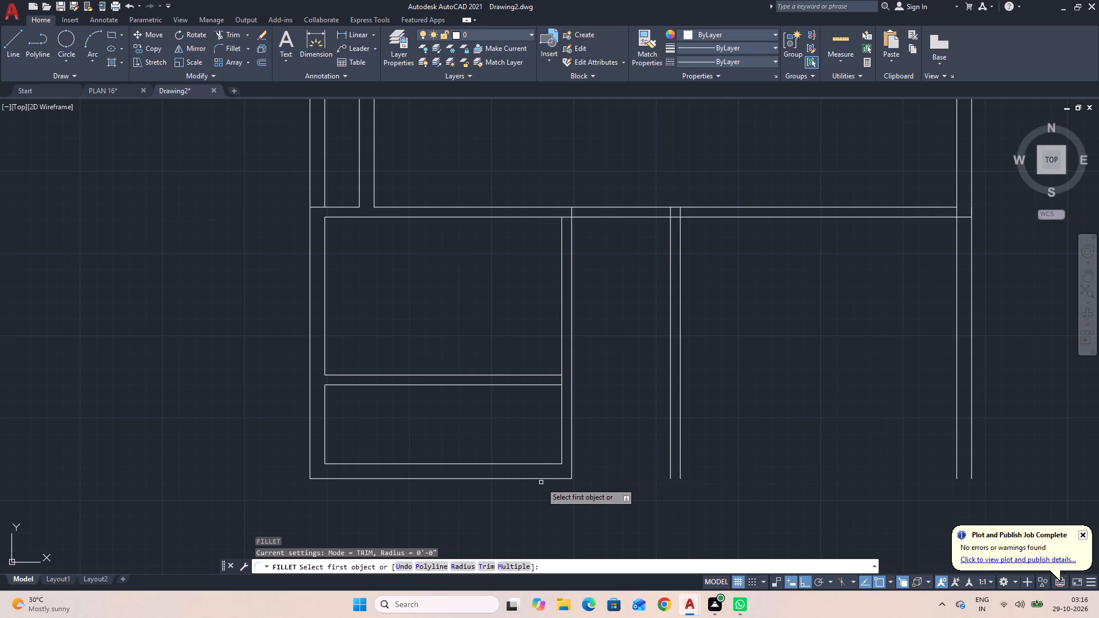
left_click(531, 462)
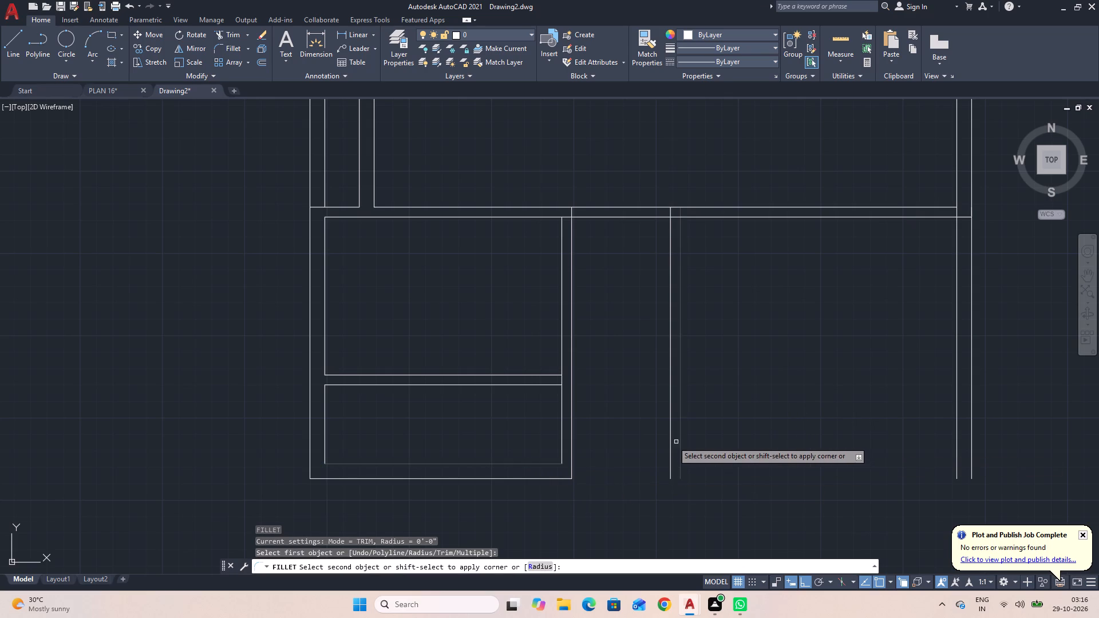
left_click(670, 440)
Fillet the outer and inner lines of the southernmost wall to the matching outer and inner lines of the east wall.
key("space")
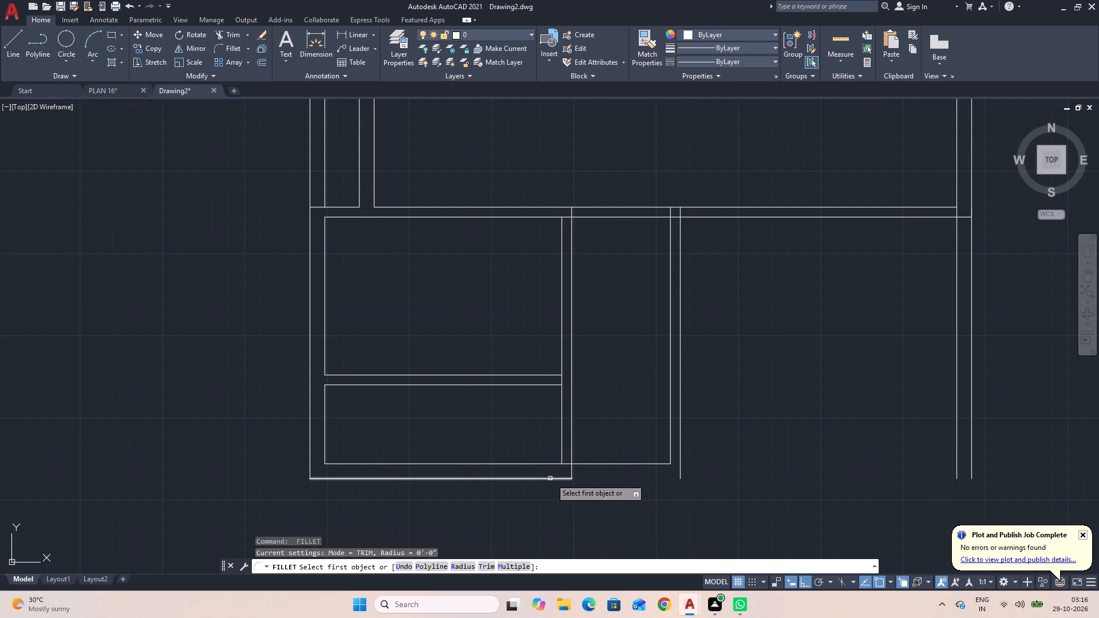
left_click(551, 478)
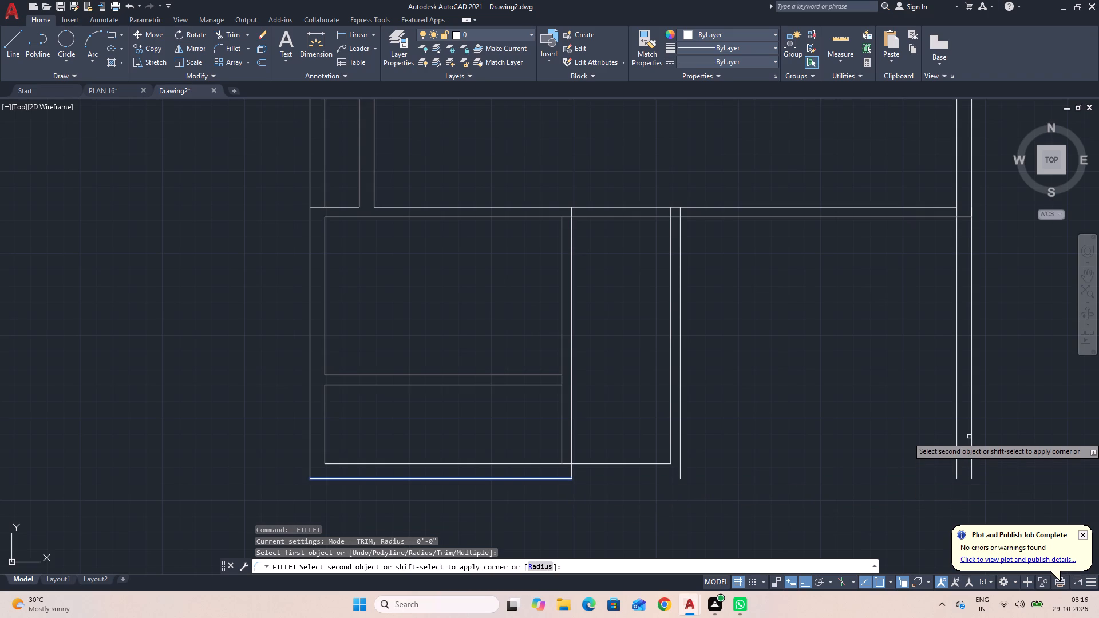
left_click(972, 436)
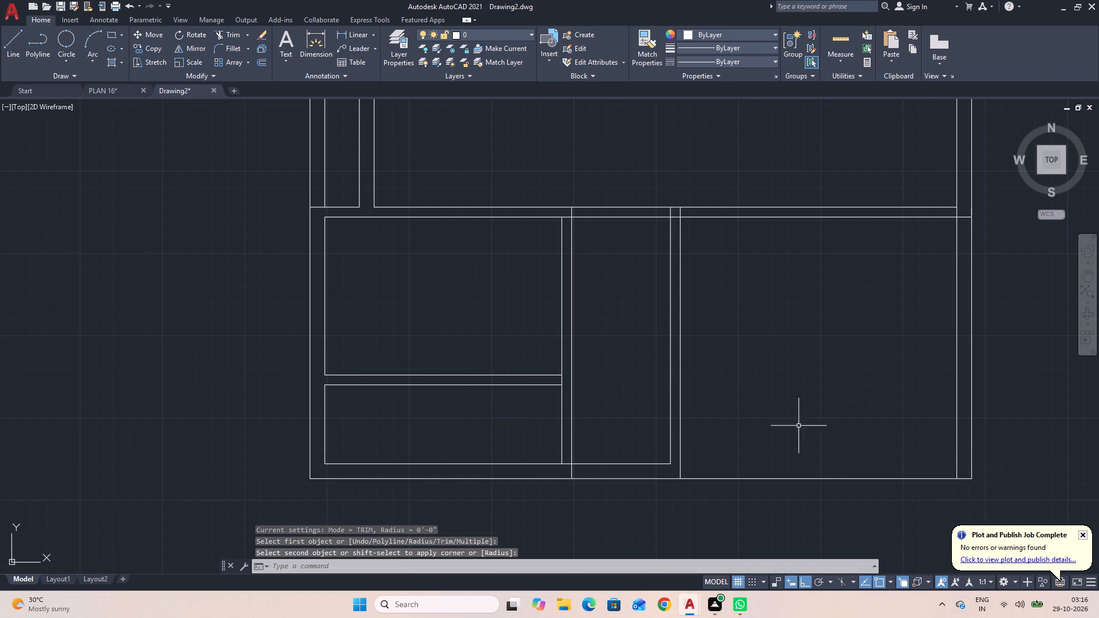
key("space")
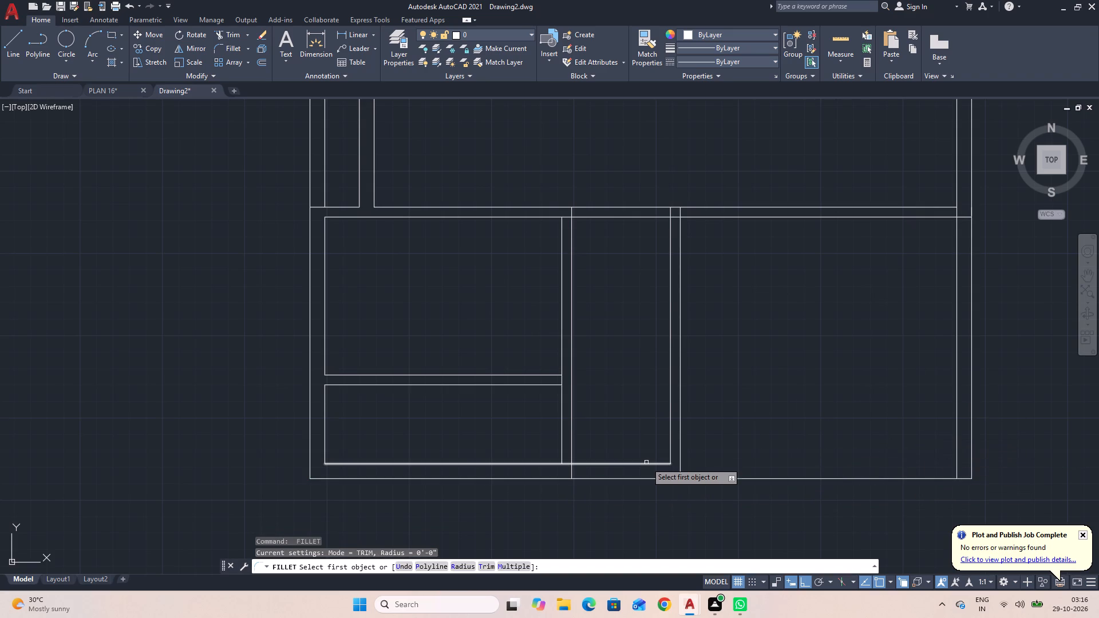
left_click(646, 465)
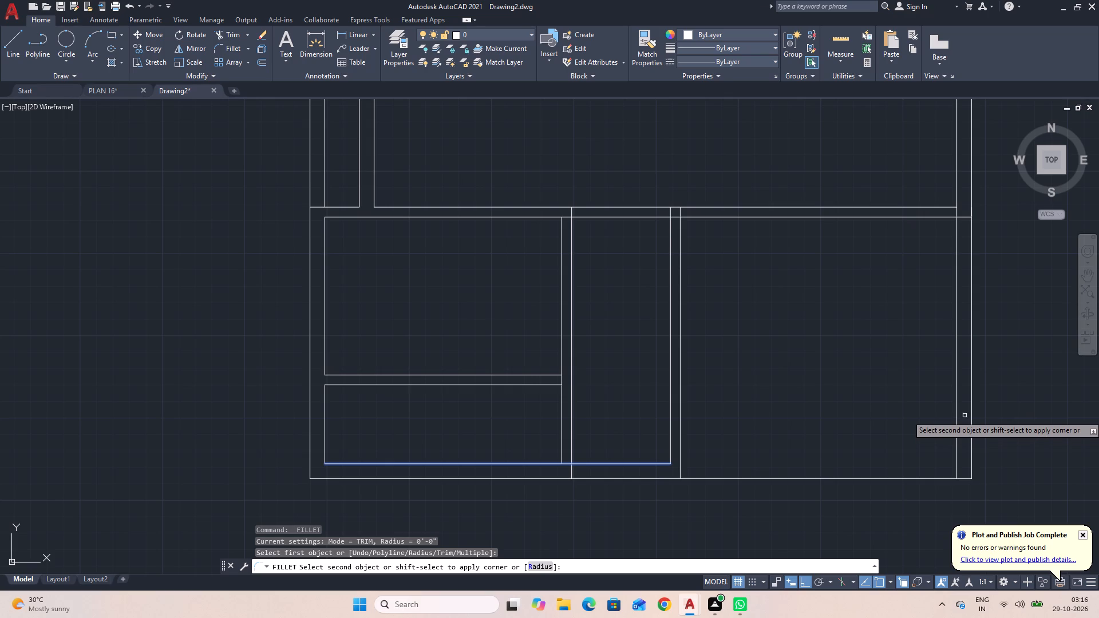
left_click(958, 413)
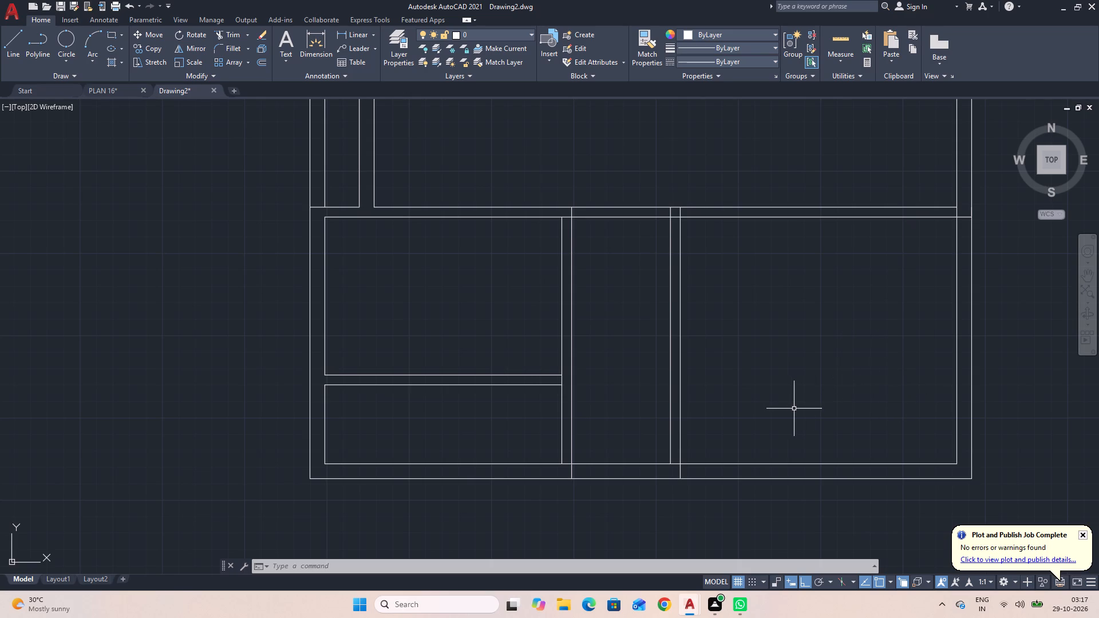
key("Escape")
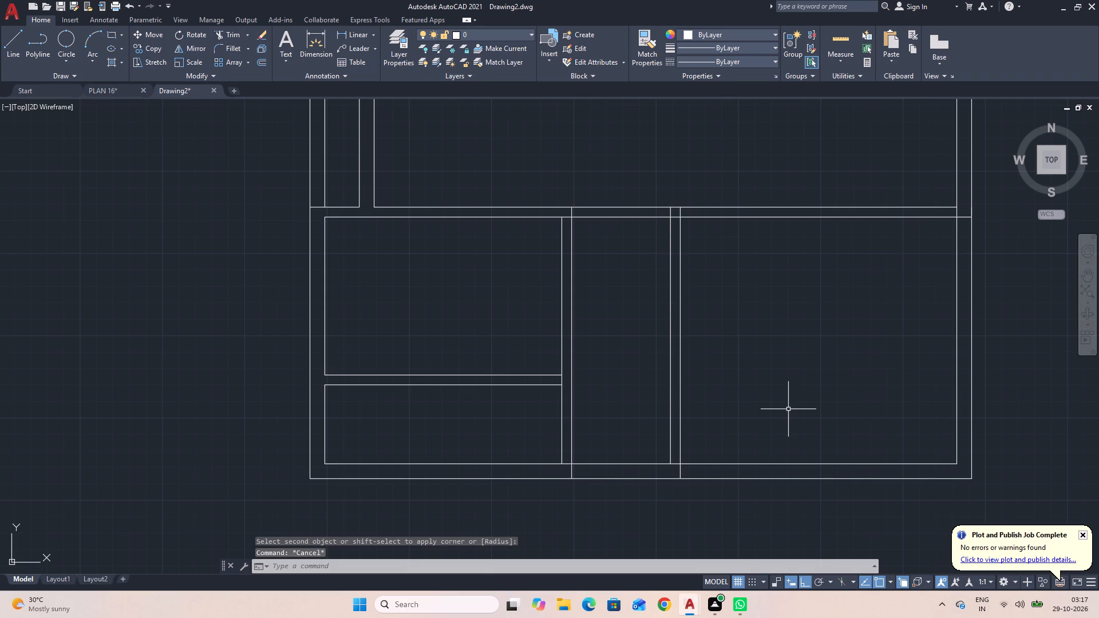
Trim the overlapping line segments where the two vertical partitions on either side of the 5' gap meet the southernmost wall.
type("TR")
key("space")
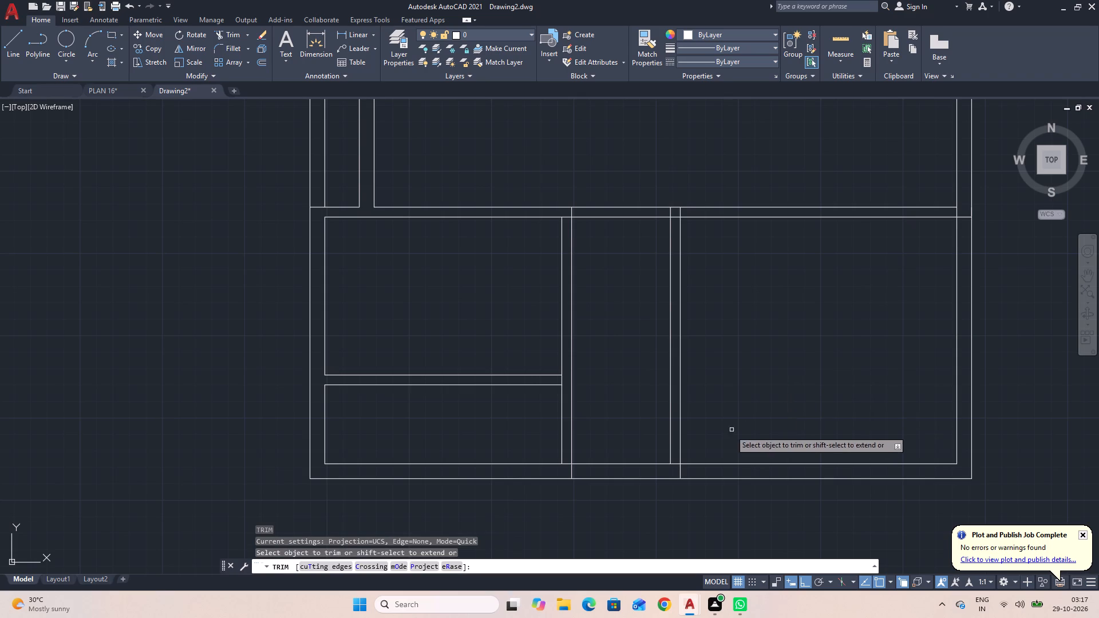
left_click(674, 465)
left_click(573, 469)
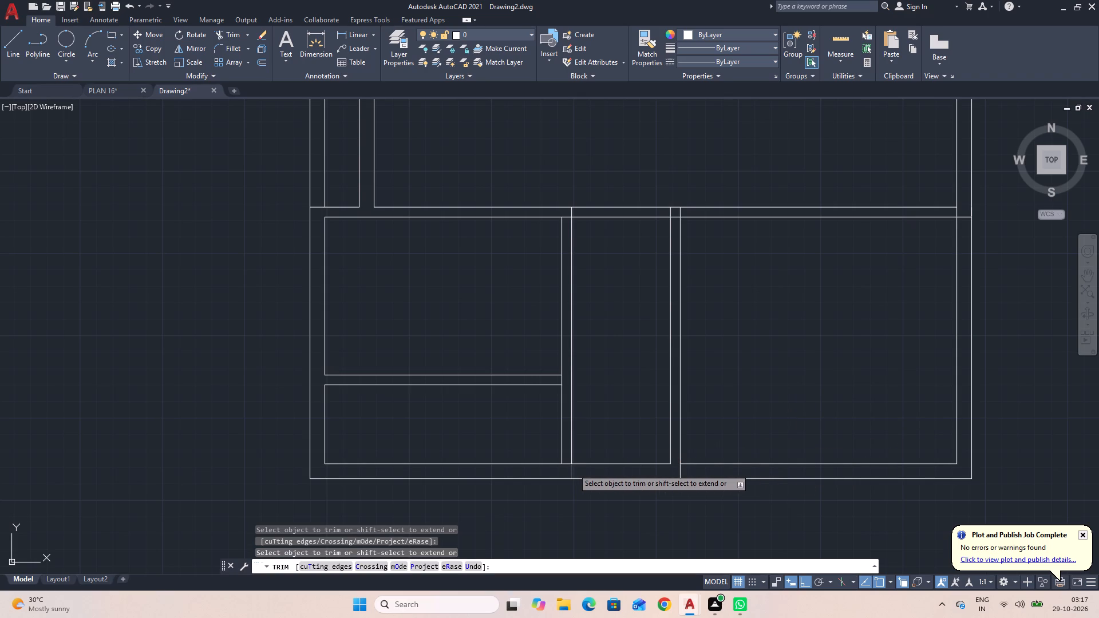
left_click(566, 465)
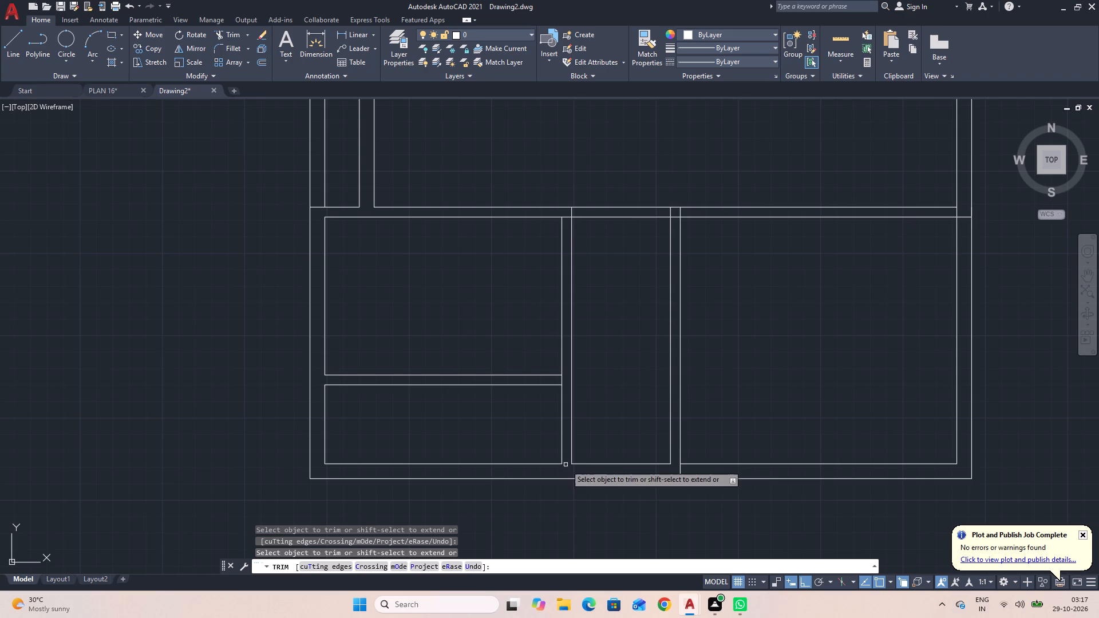
left_click(680, 470)
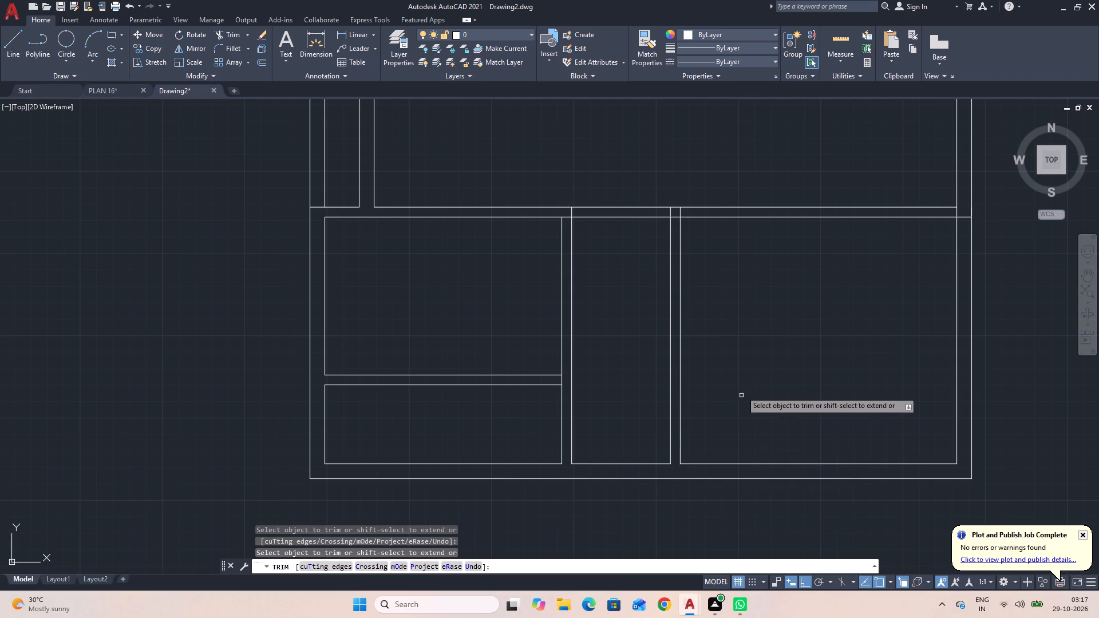
Trim the overlapping segments where the two vertical partitions beside the 5' gap meet the large room's south wall.
left_click(572, 212)
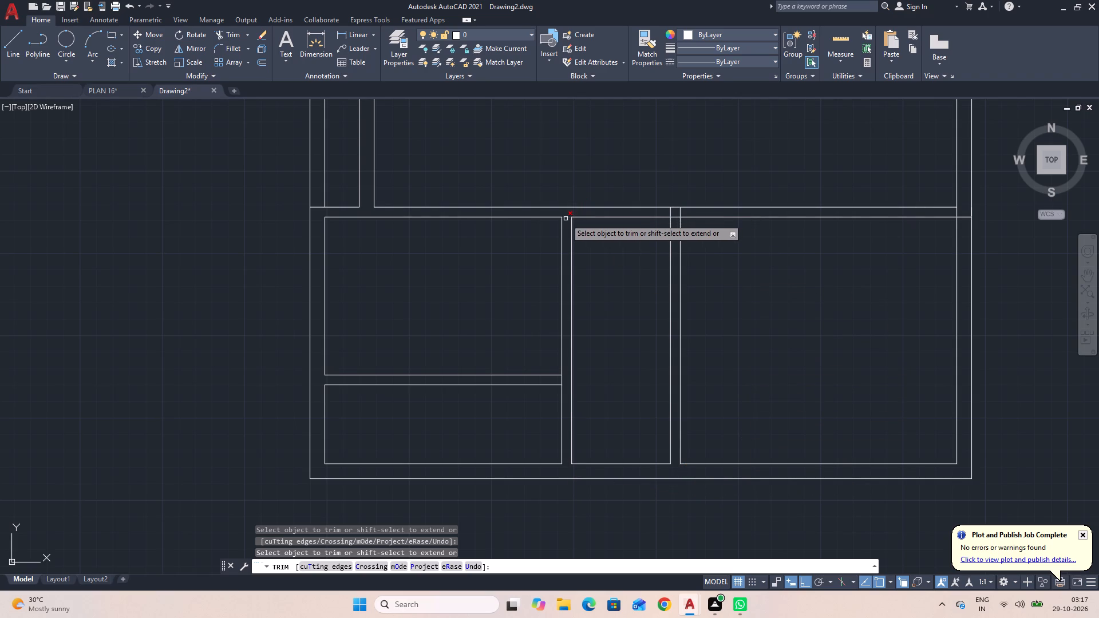
left_click(566, 219)
left_click(671, 212)
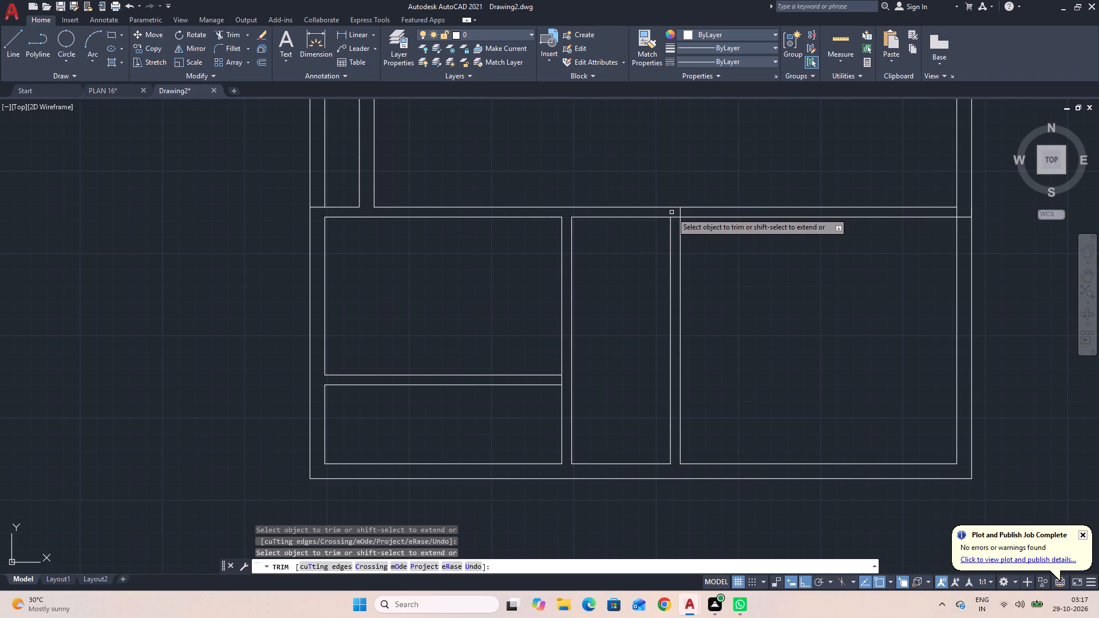
left_click(676, 217)
left_click(680, 213)
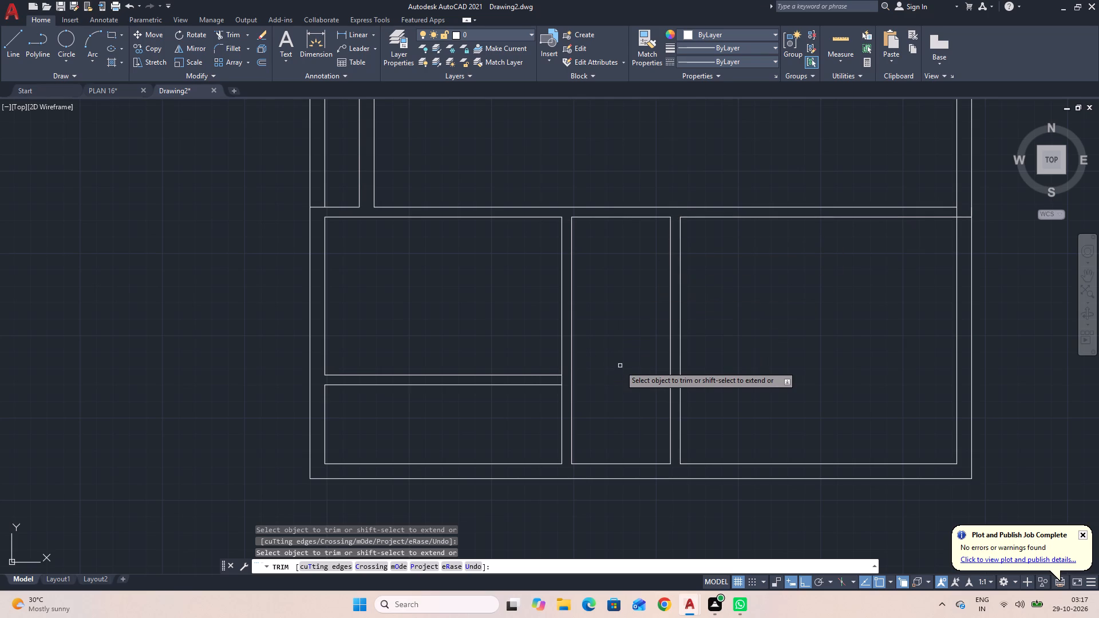
key("Escape")
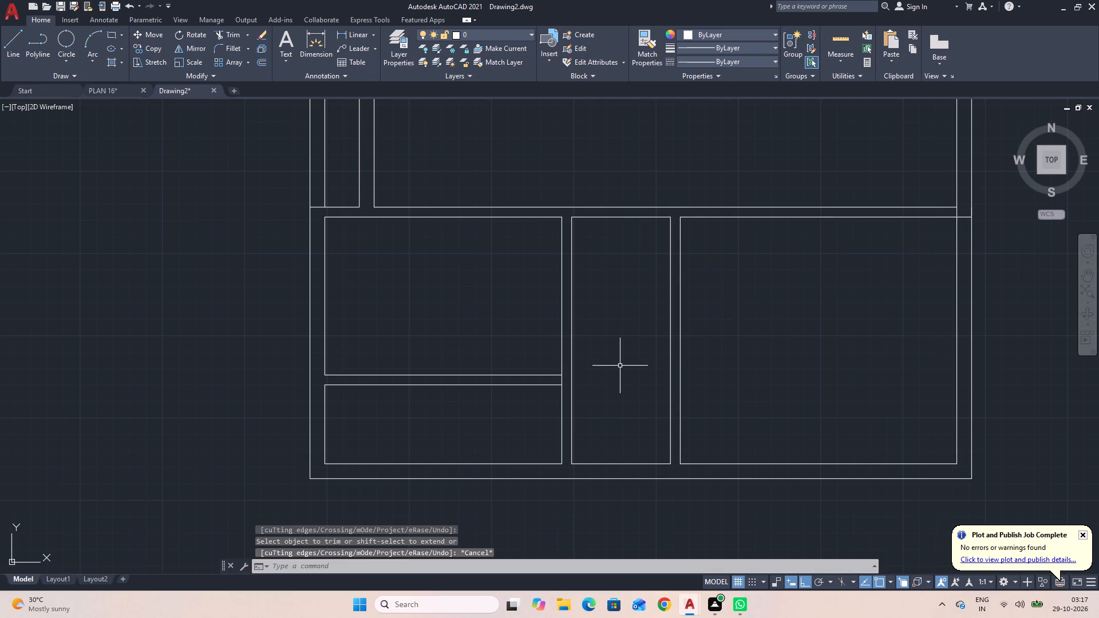
Offset the inner line of the southernmost wall 8'6" north within the 5'-wide gap.
key("o")
key("space")
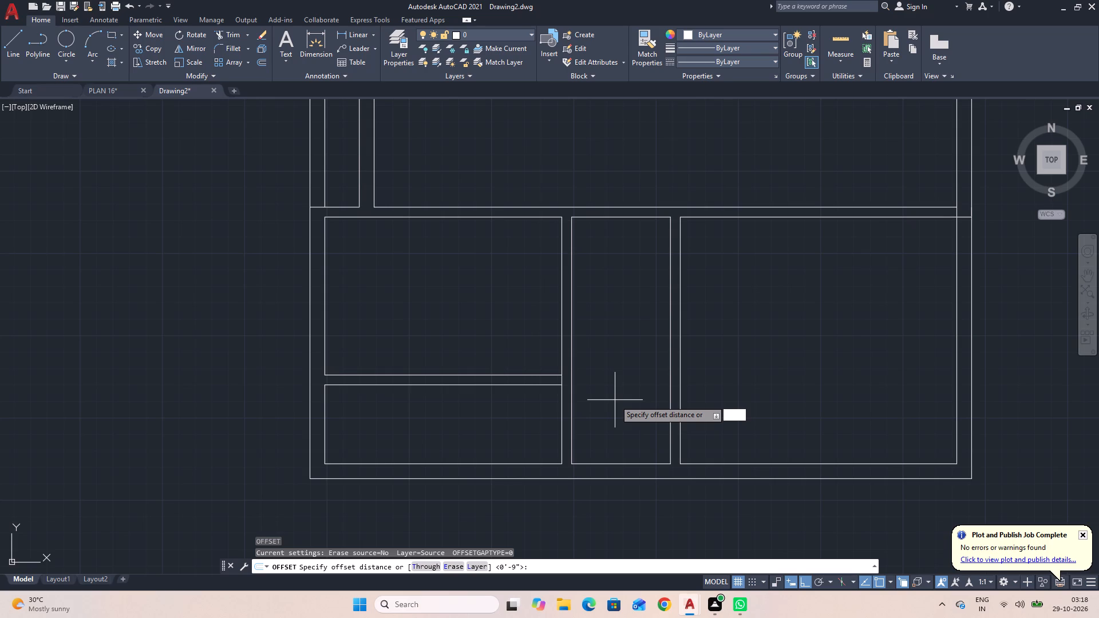
type("8'")
key("6")
key("Return")
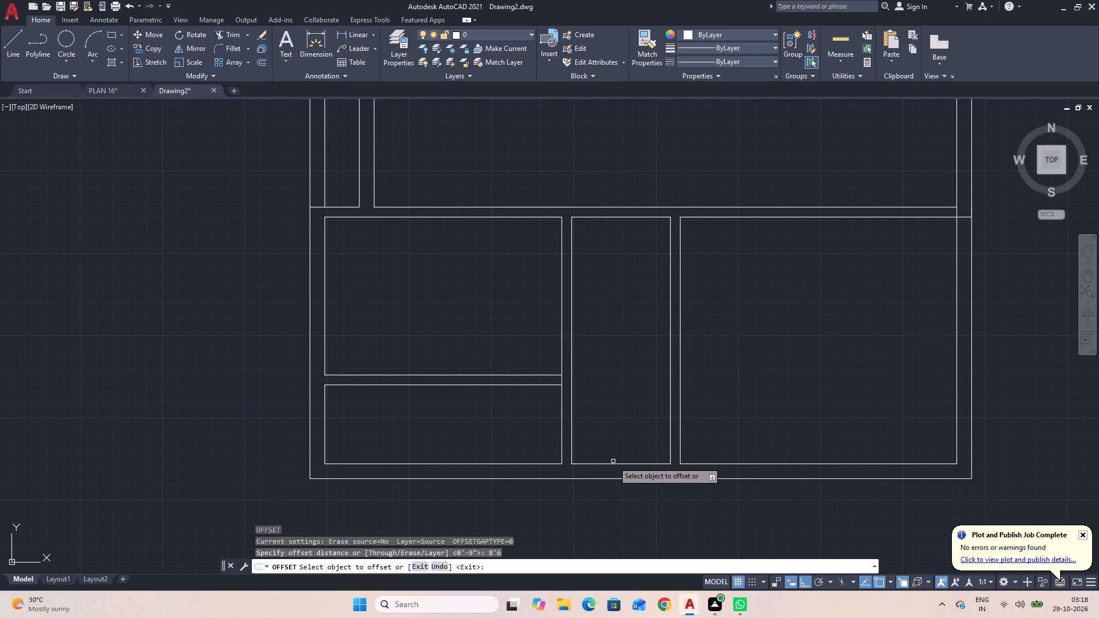
left_click(612, 463)
left_click(616, 370)
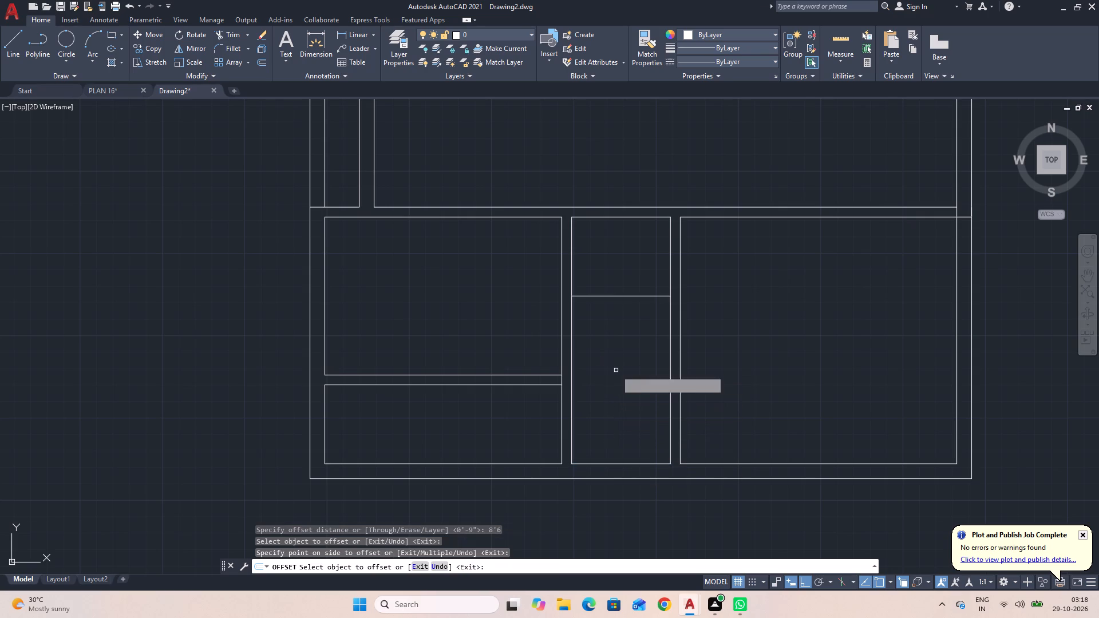
key("space")
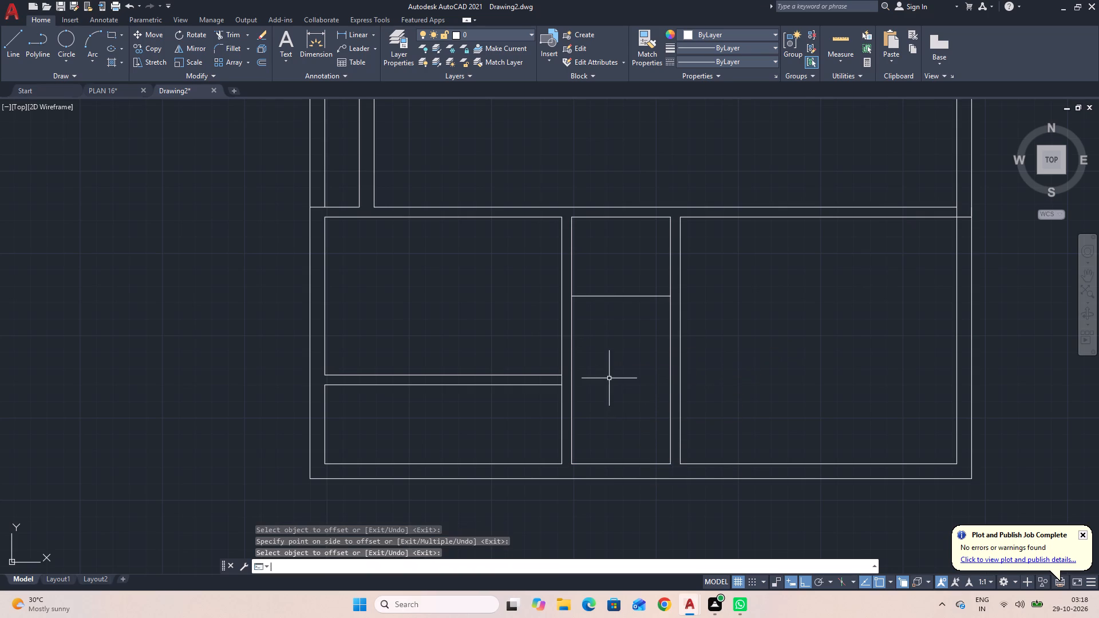
Offset the new horizontal line in the 5' gap 6" north to form a cross partition.
key("space")
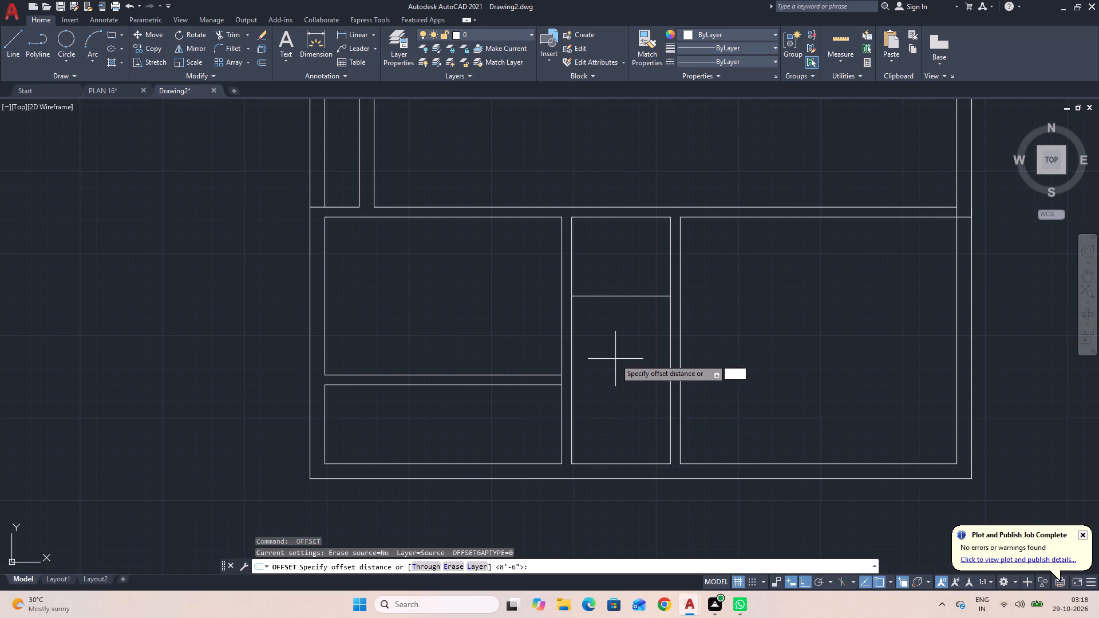
key("6")
key("Return")
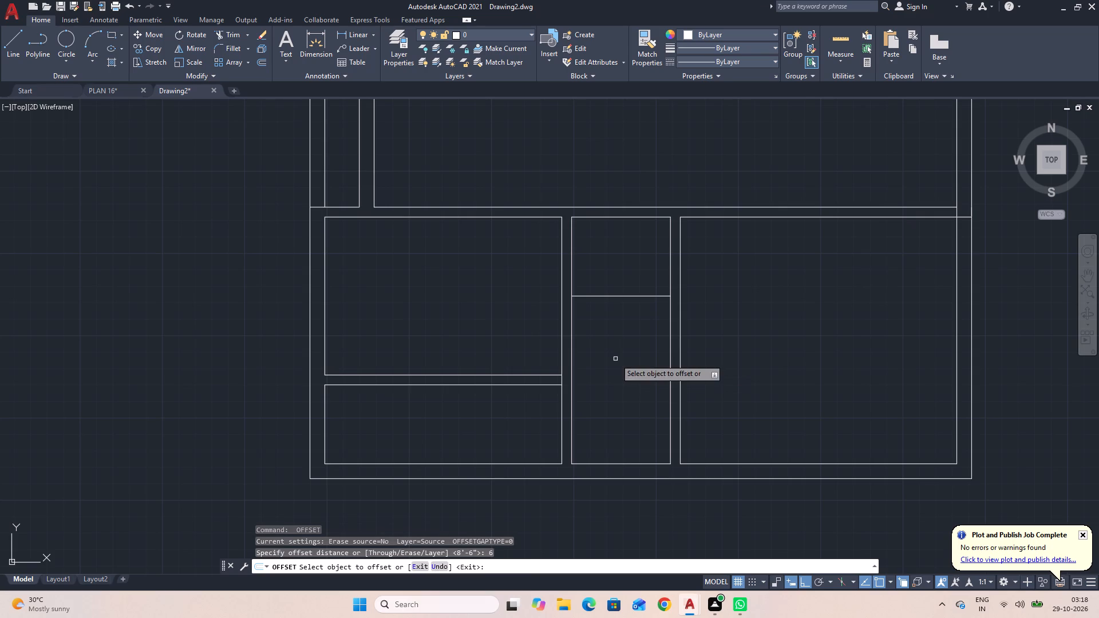
left_click(615, 295)
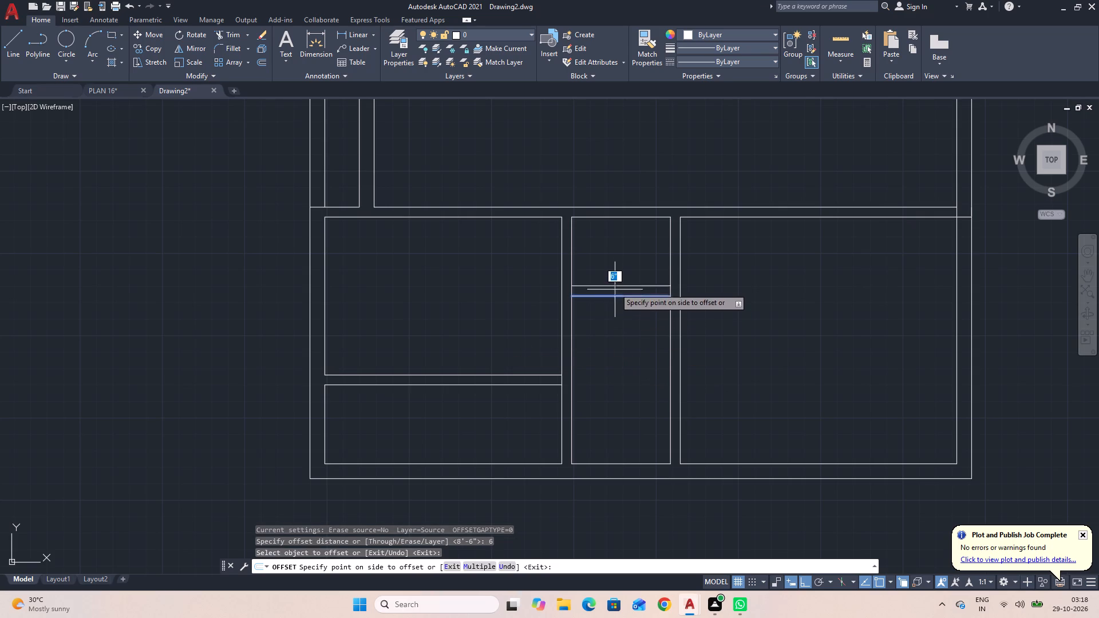
left_click(616, 272)
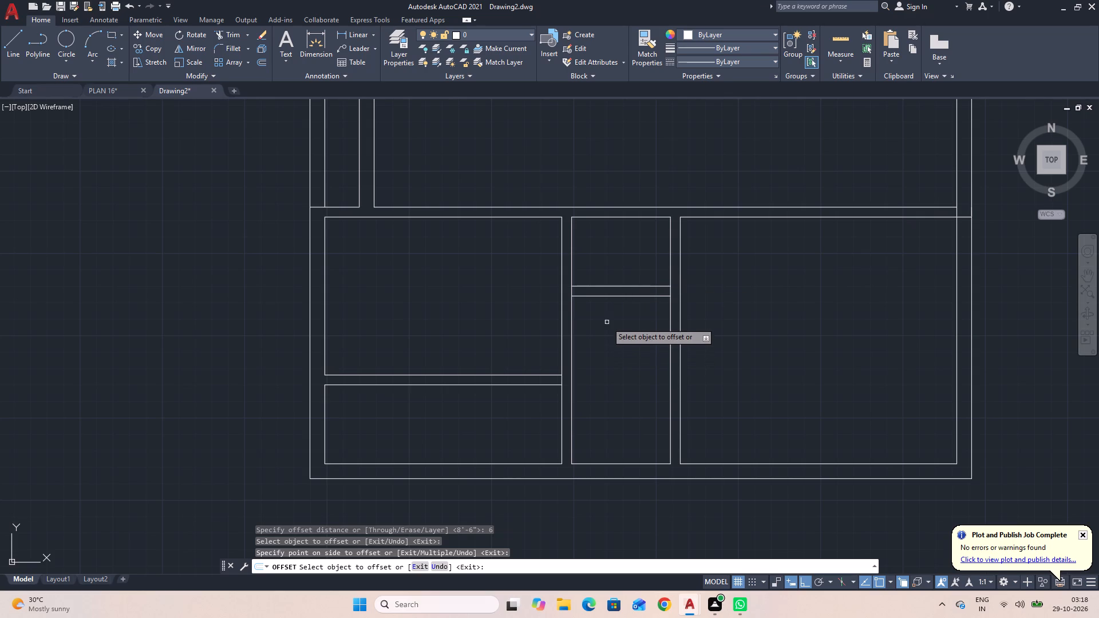
key("Escape")
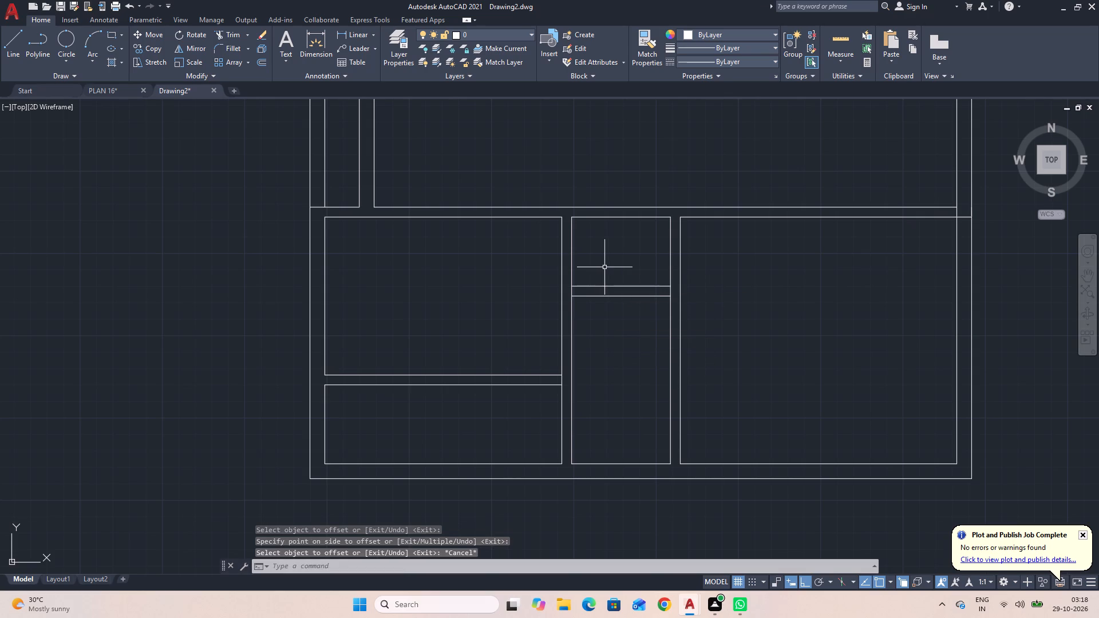
Extend the cross partition's upper line and the lower line of the wall above it west across the gap's west partition.
key("e")
type("X")
key("space")
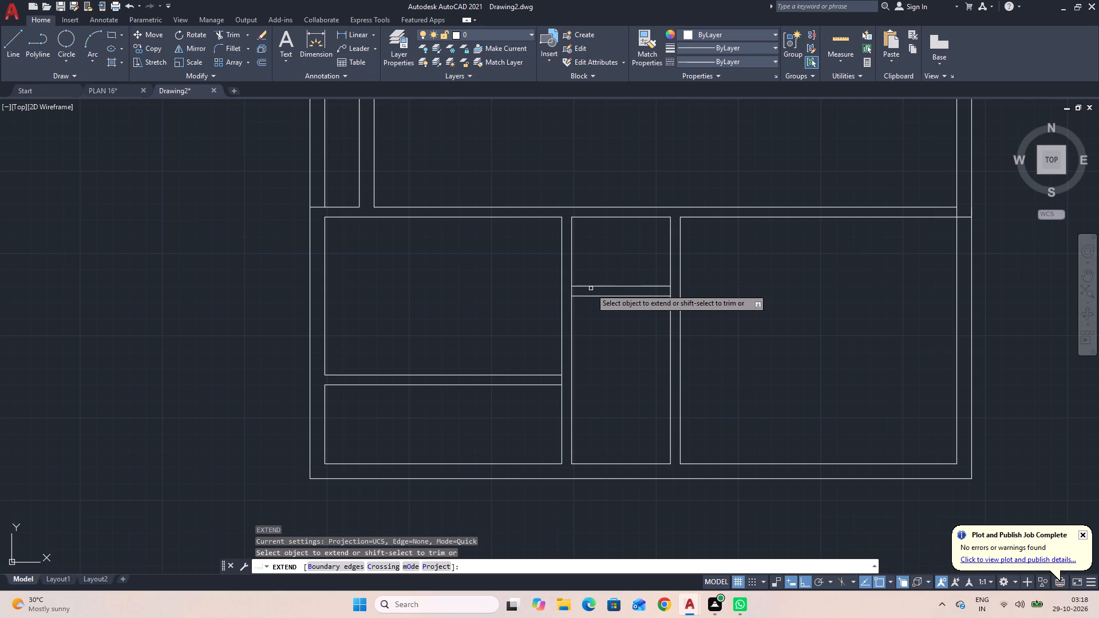
left_click(590, 284)
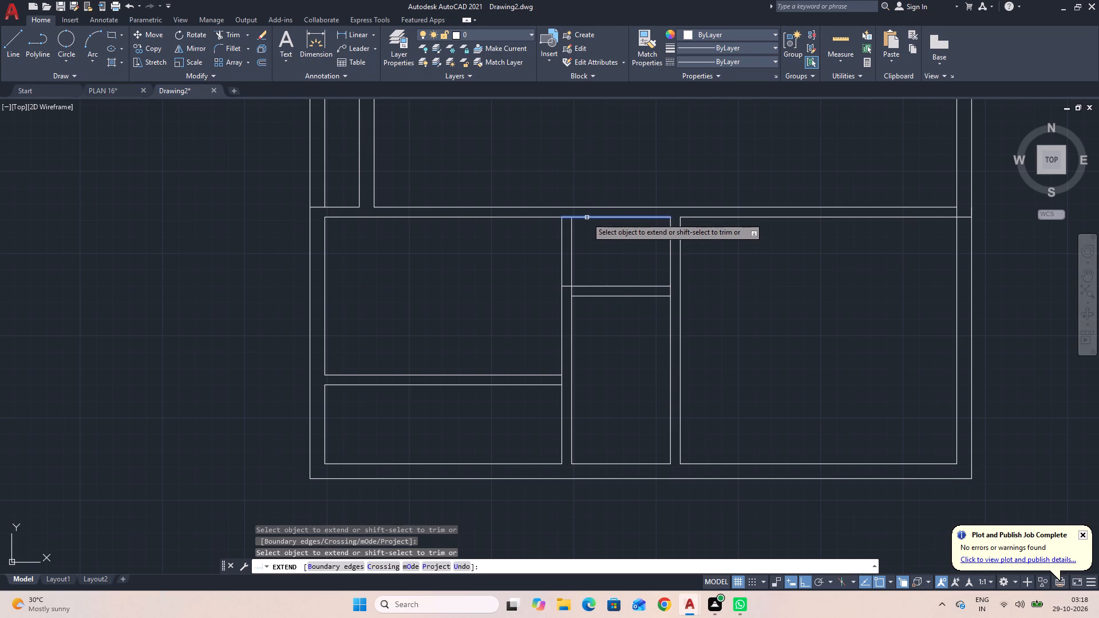
left_click(586, 217)
key("Escape")
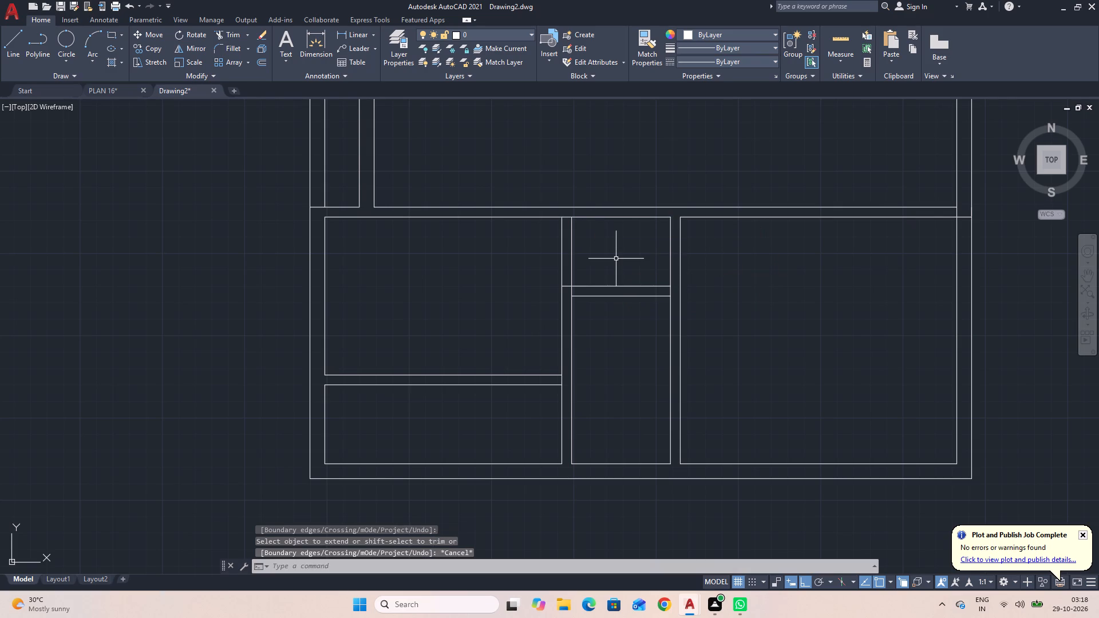
Trim away the gap's west partition north of the cross partition and the leftover segment inside their corner.
type("TR")
key("space")
left_click(598, 257)
left_click(511, 256)
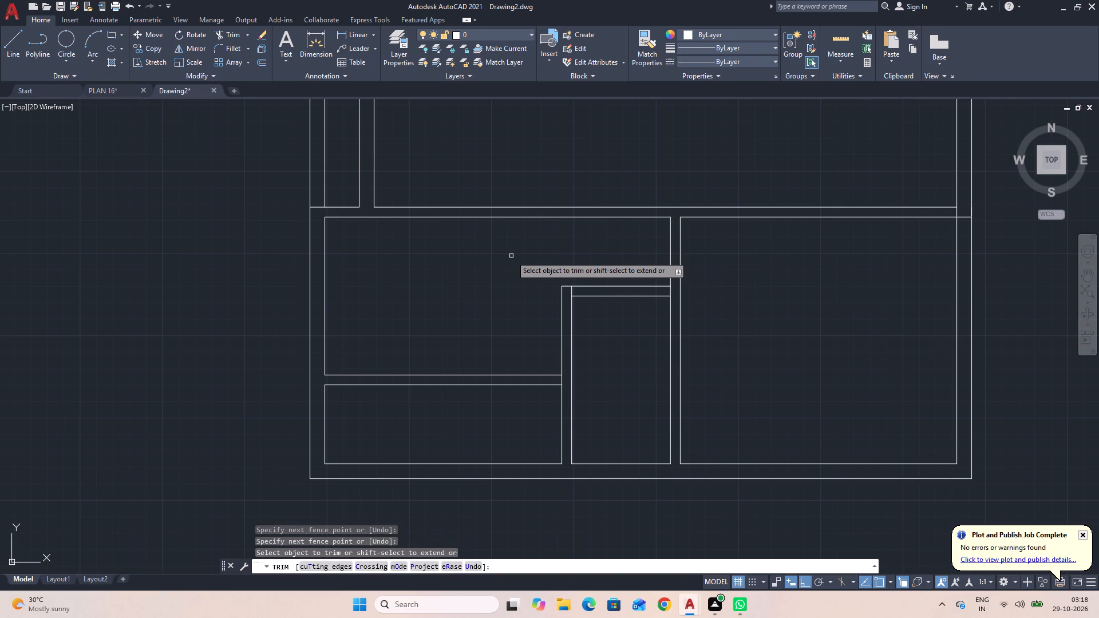
left_click(571, 291)
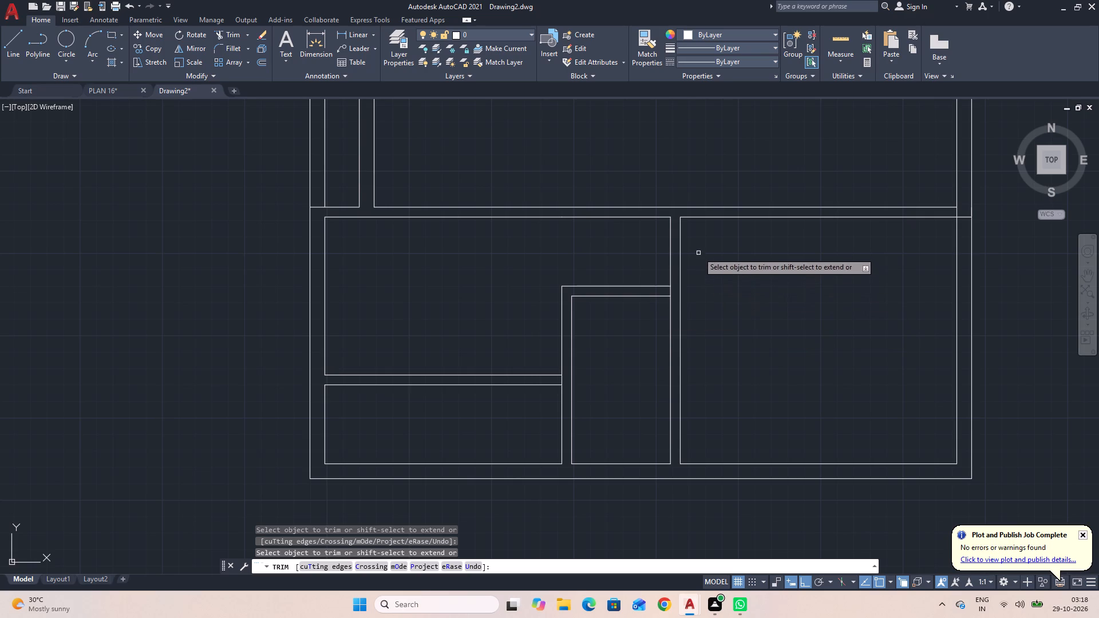
key("Escape")
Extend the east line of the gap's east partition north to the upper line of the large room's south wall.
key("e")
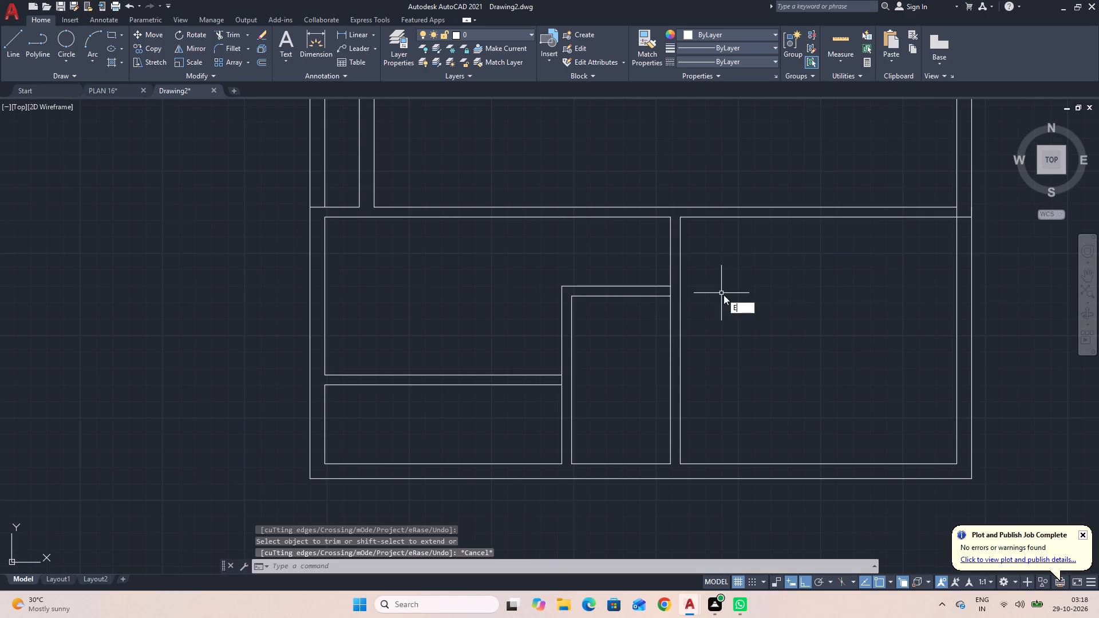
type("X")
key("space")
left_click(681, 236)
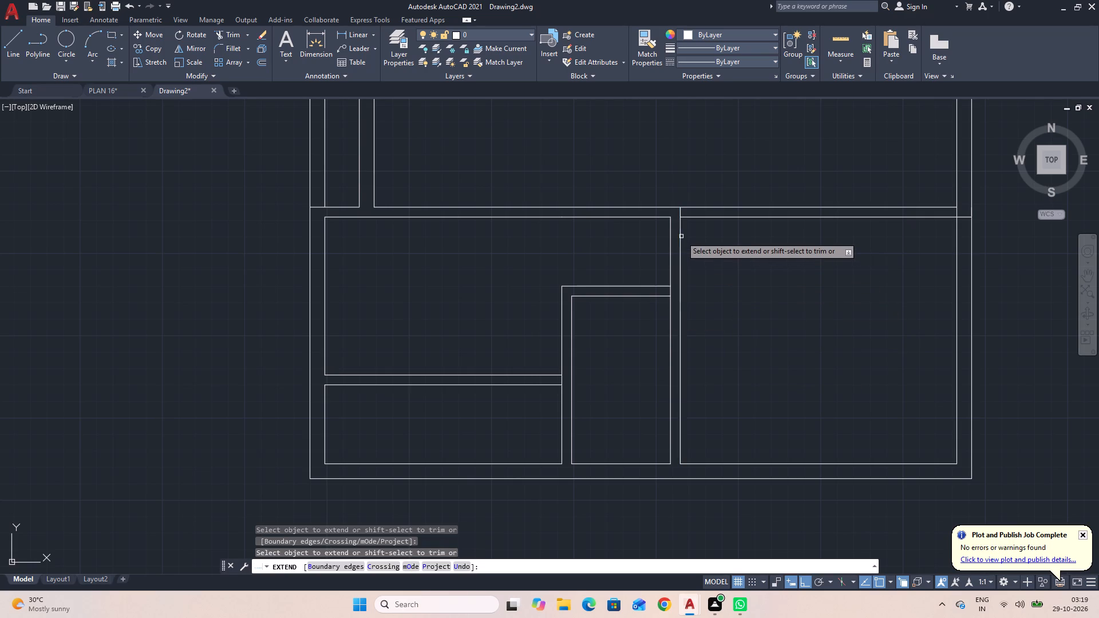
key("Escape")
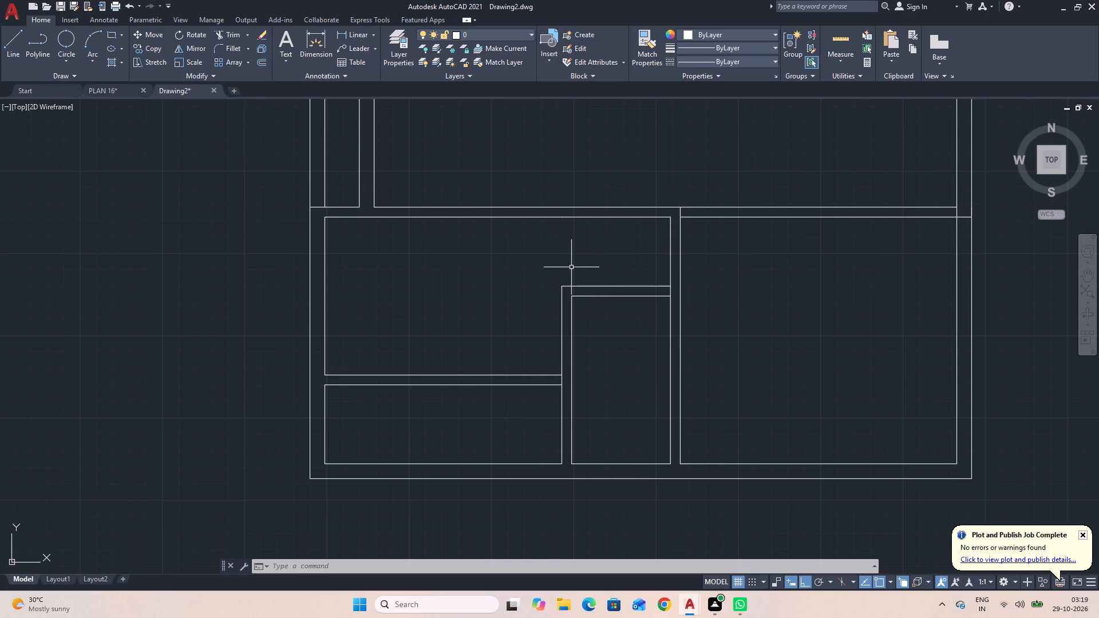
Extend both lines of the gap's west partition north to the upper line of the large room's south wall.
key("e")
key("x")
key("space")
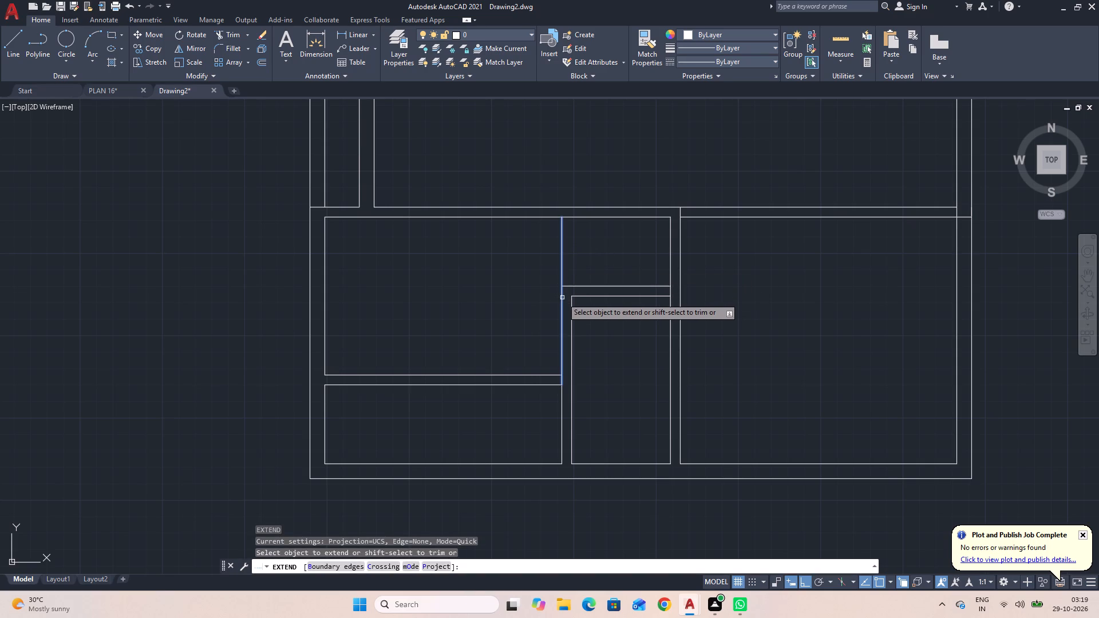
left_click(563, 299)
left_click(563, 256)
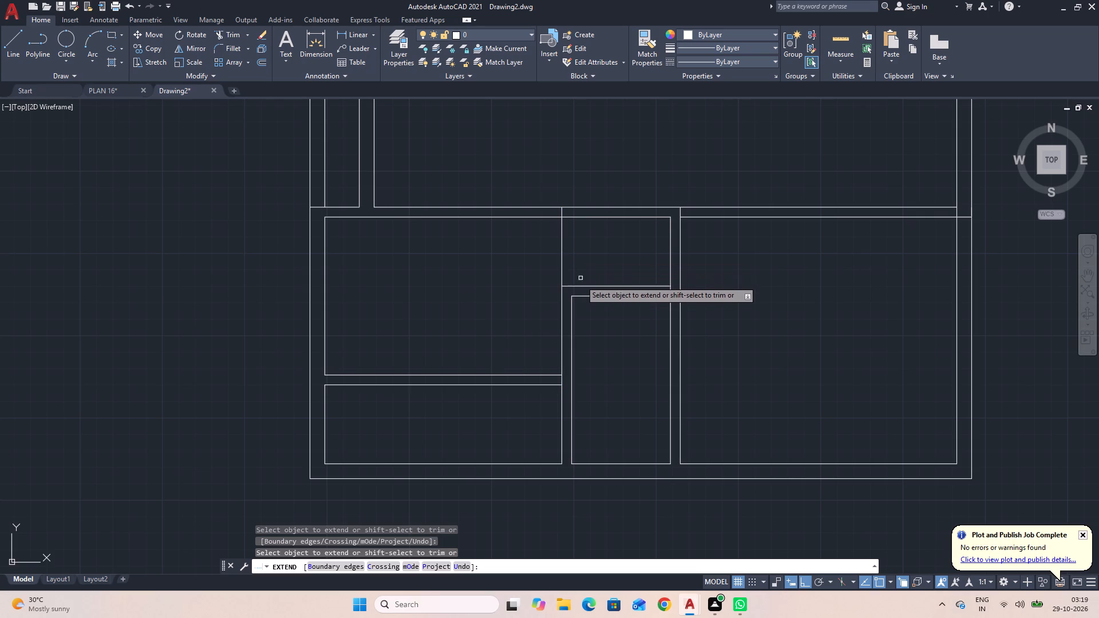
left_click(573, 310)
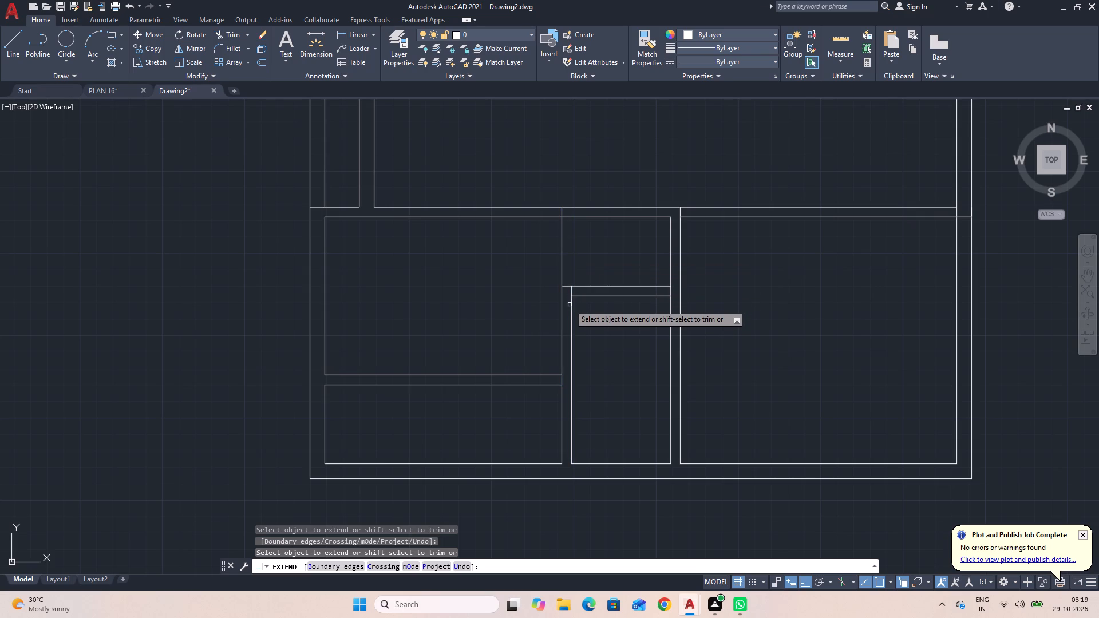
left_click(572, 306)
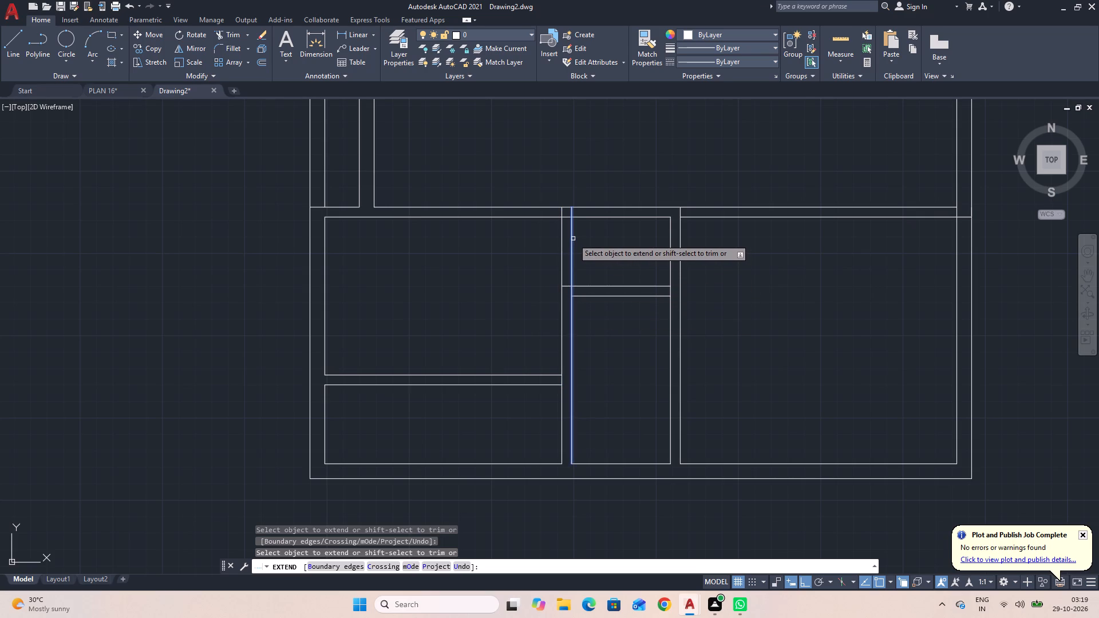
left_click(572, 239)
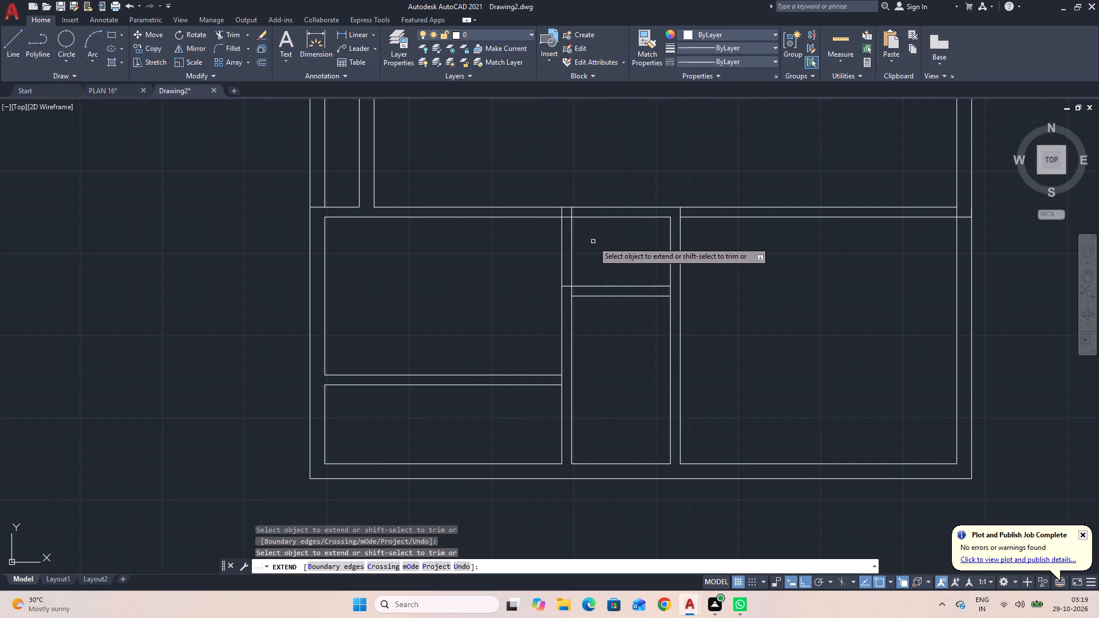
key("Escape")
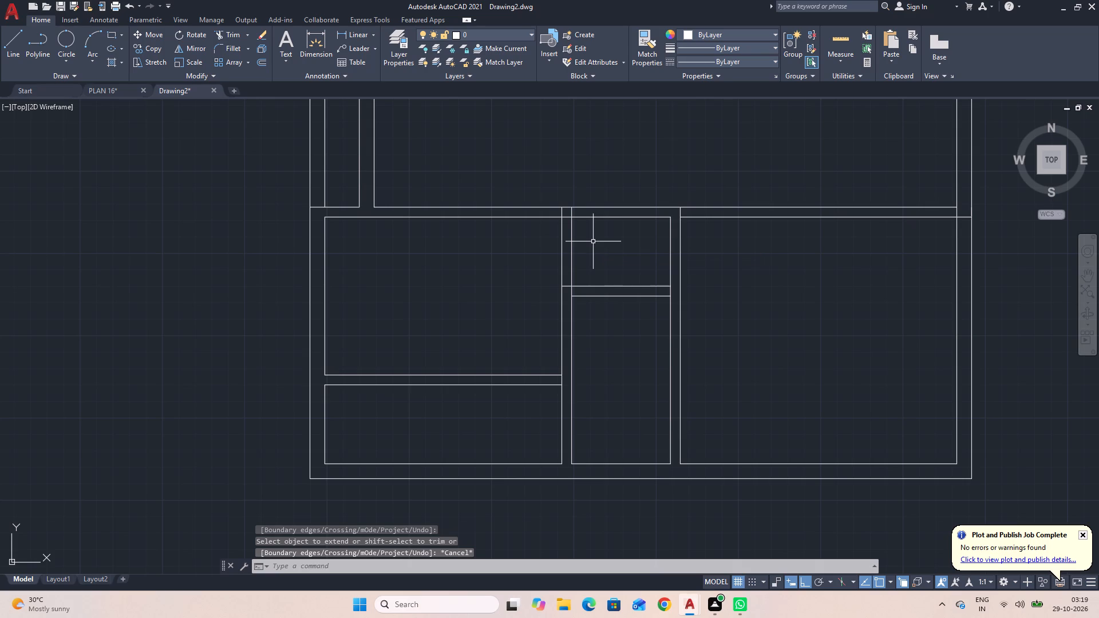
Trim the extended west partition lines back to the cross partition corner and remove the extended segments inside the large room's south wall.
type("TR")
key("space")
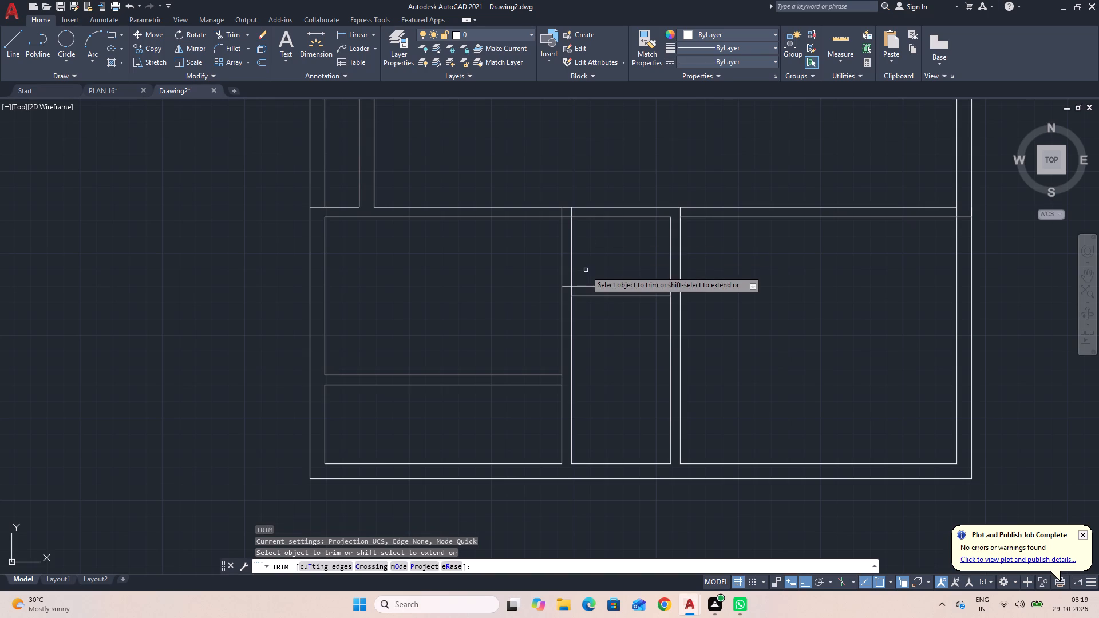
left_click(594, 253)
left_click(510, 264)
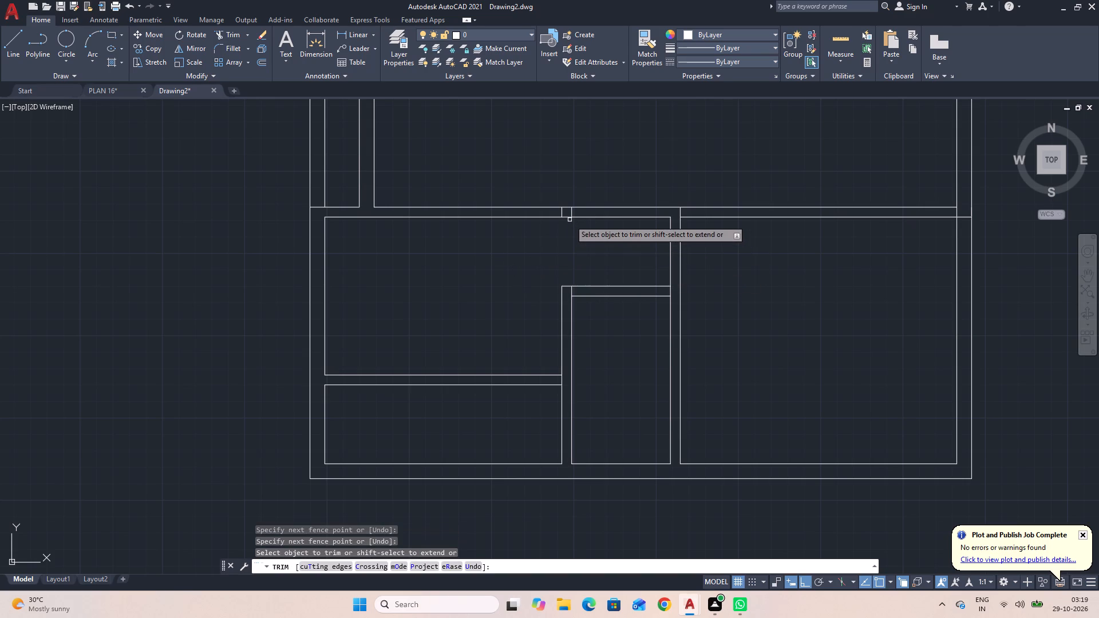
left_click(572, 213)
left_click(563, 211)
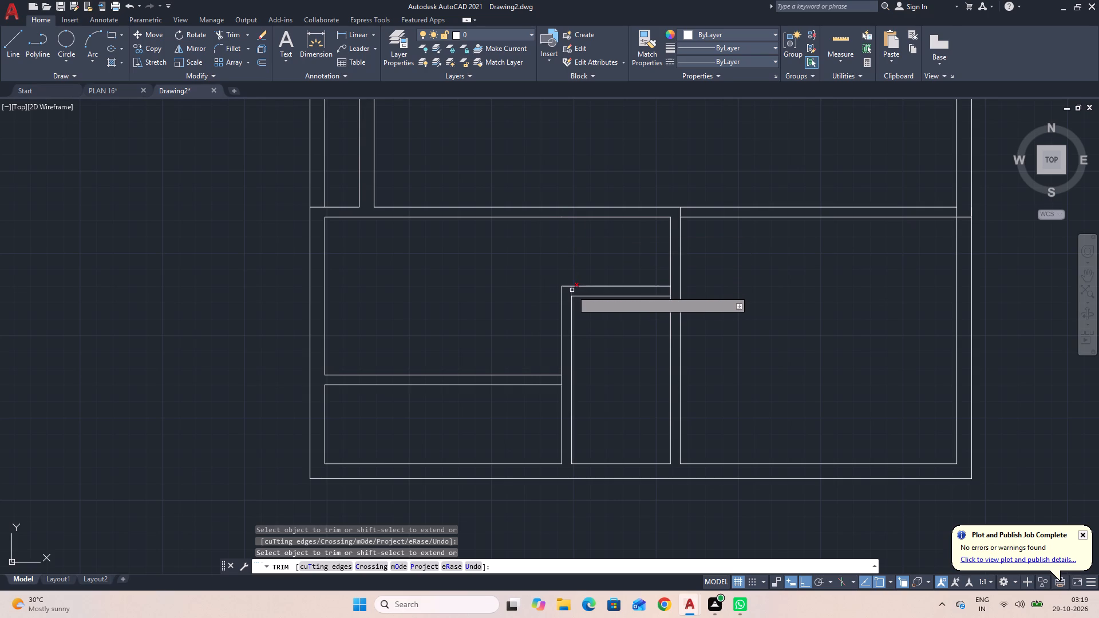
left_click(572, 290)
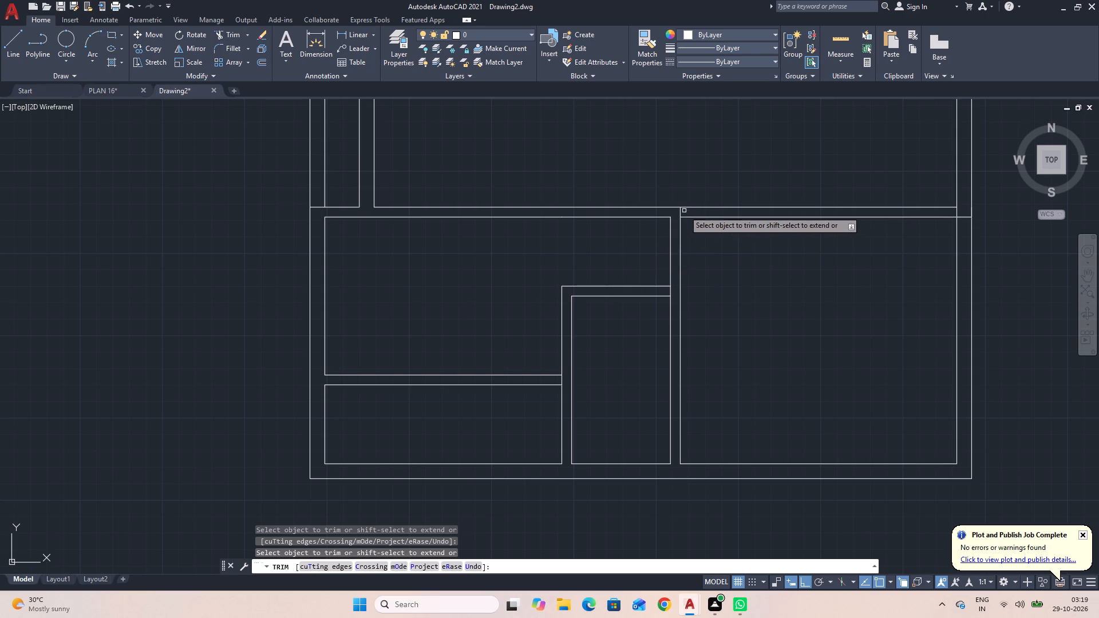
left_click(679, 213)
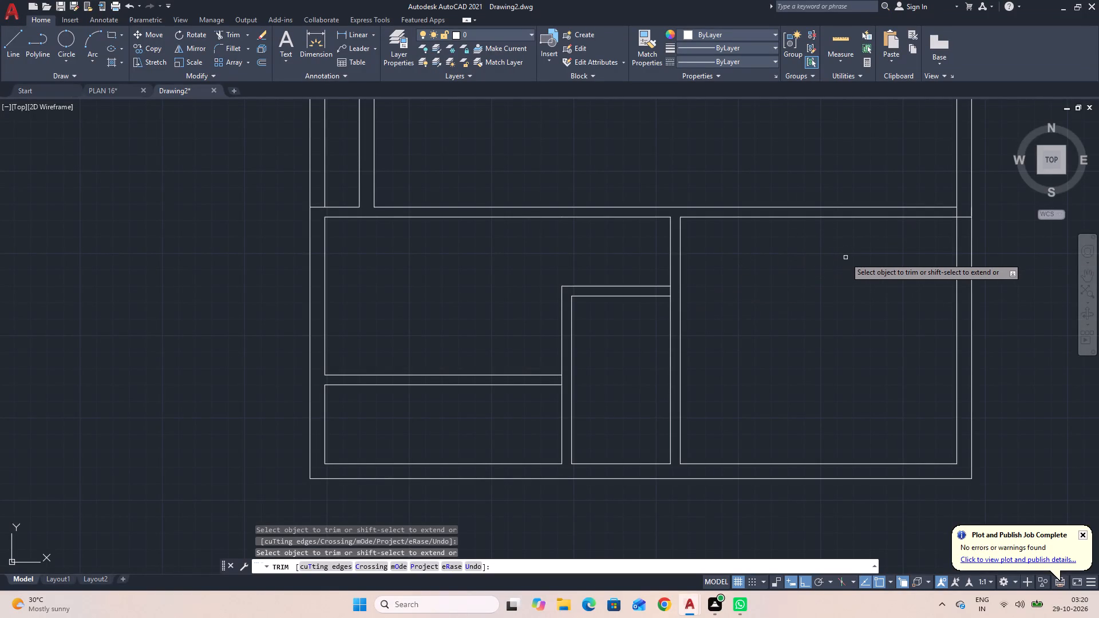
Extend the east room's west wall line north to the upper line of the large room's south wall.
key("Escape")
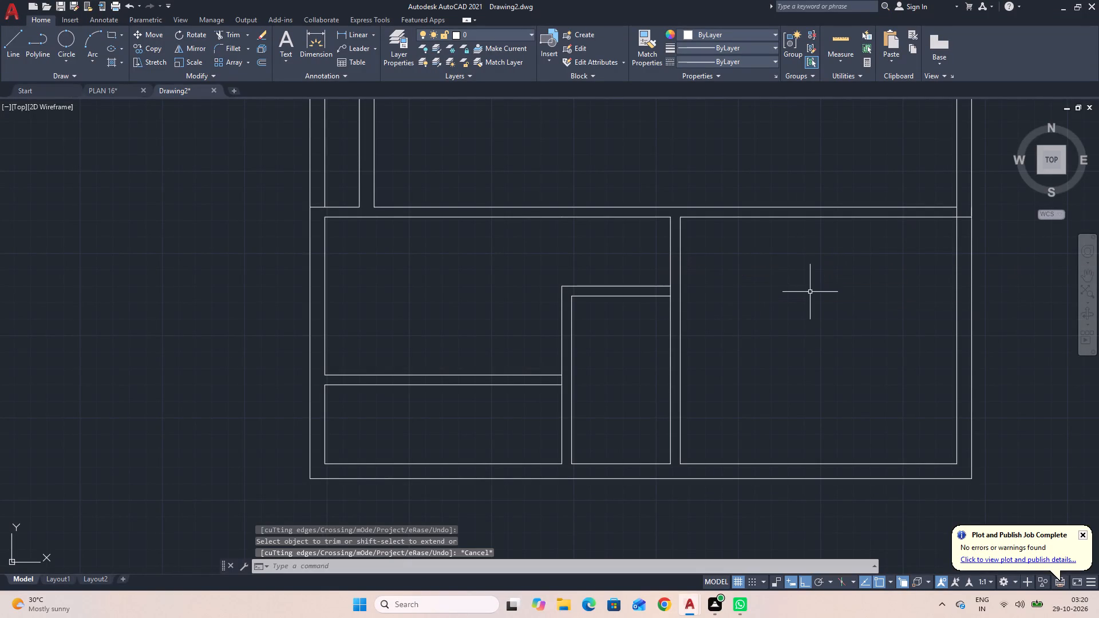
type("EX")
key("space")
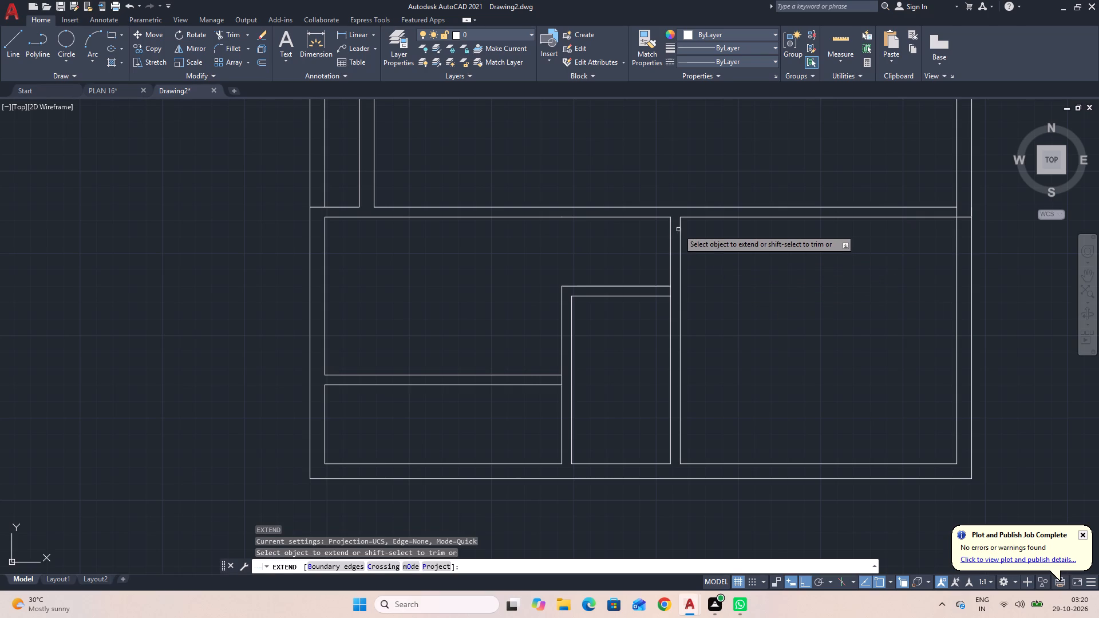
left_click(682, 224)
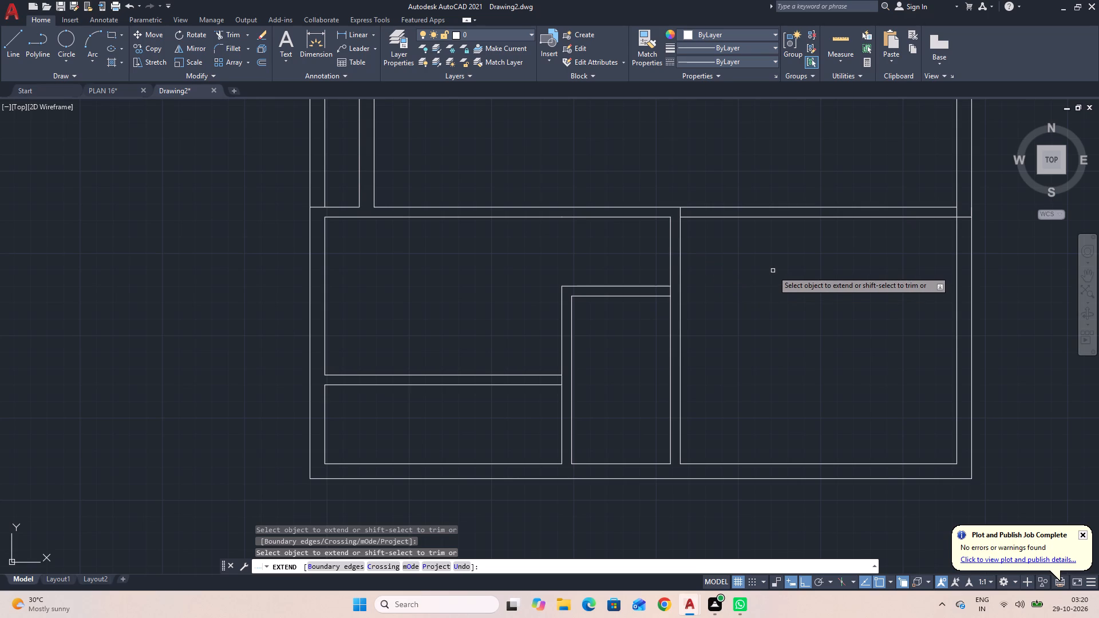
key("Escape")
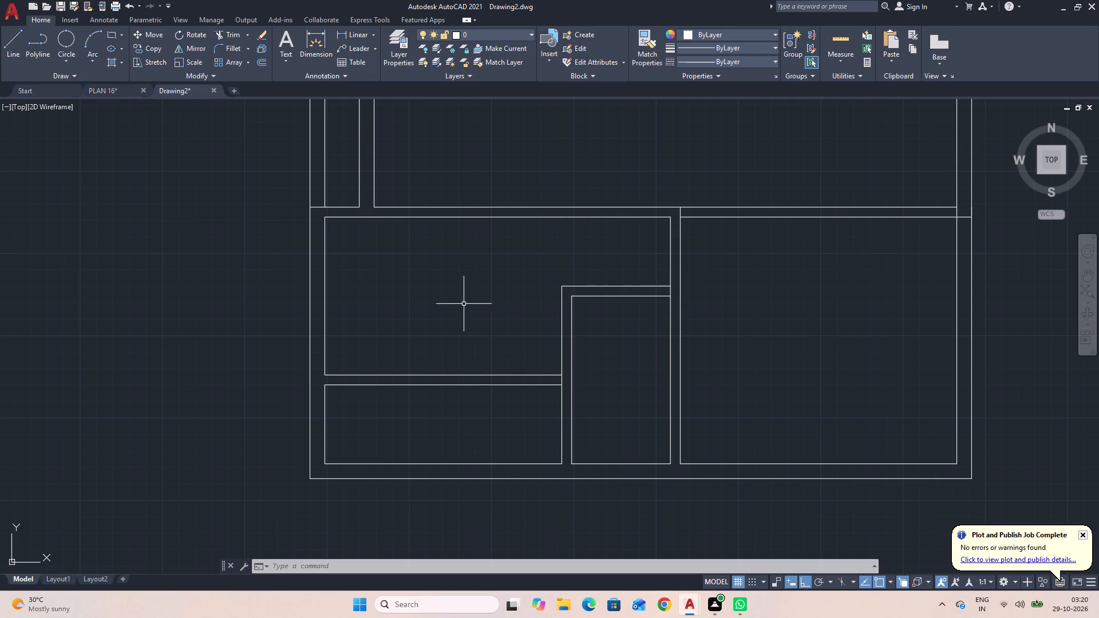
Trim away both outer west wall lines beside the large room, between the northwest bedroom and the southern rooms.
middle_click_drag(462, 304, 576, 468)
key("Escape")
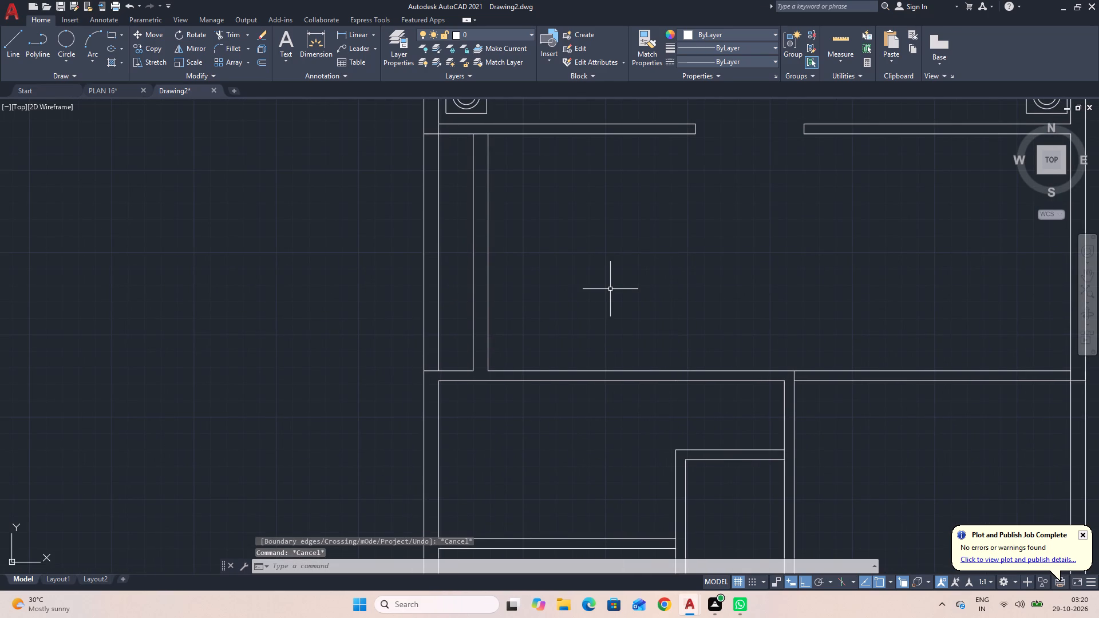
type("TR")
key("space")
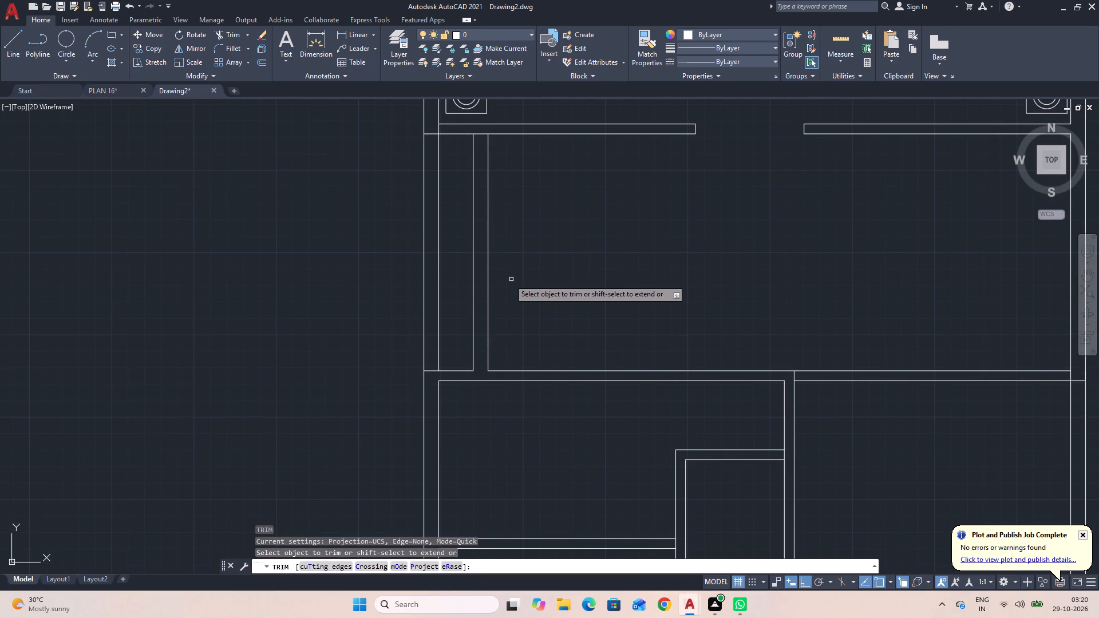
left_click(449, 287)
left_click(332, 287)
scroll(627, 231, "down", 1)
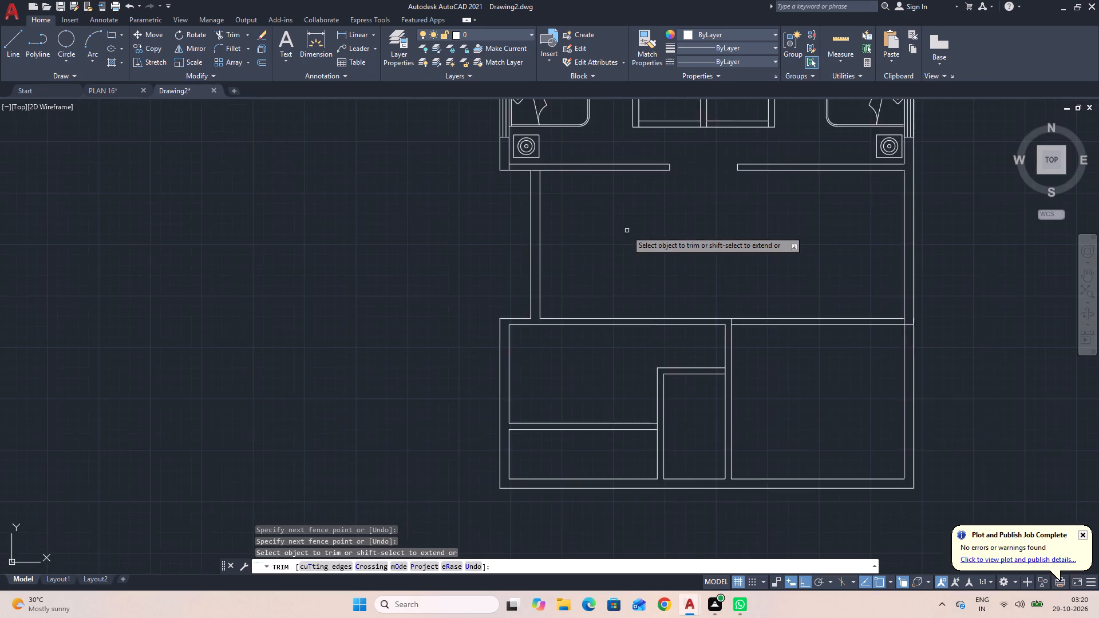
scroll(627, 231, "down", 1)
scroll(626, 232, "up", 1)
middle_click_drag(626, 232, 535, 275)
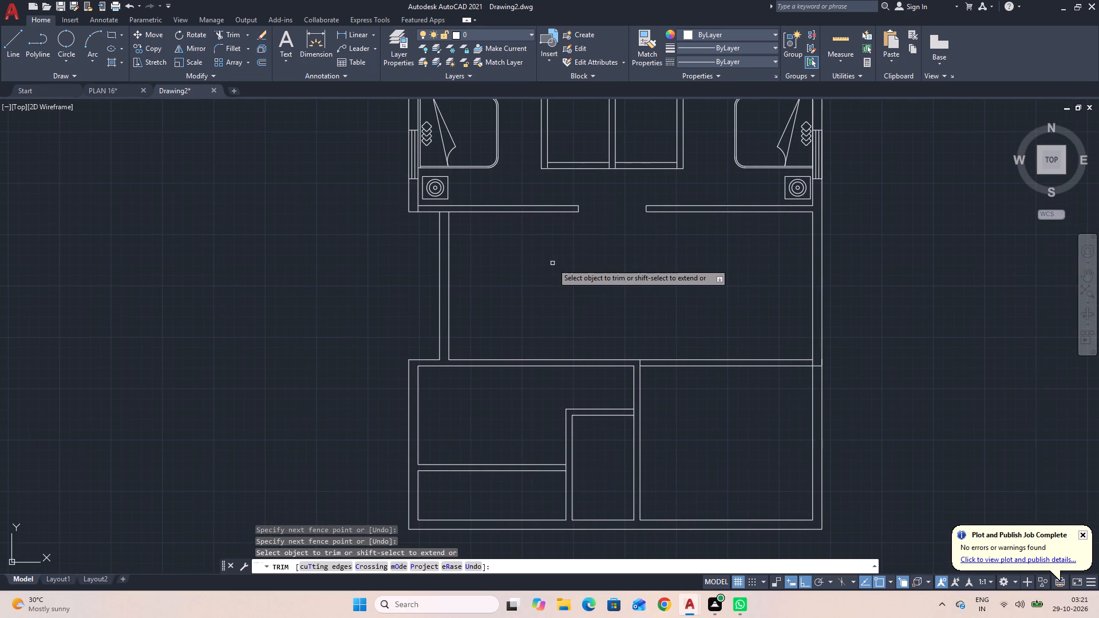
middle_click_drag(552, 266, 572, 395)
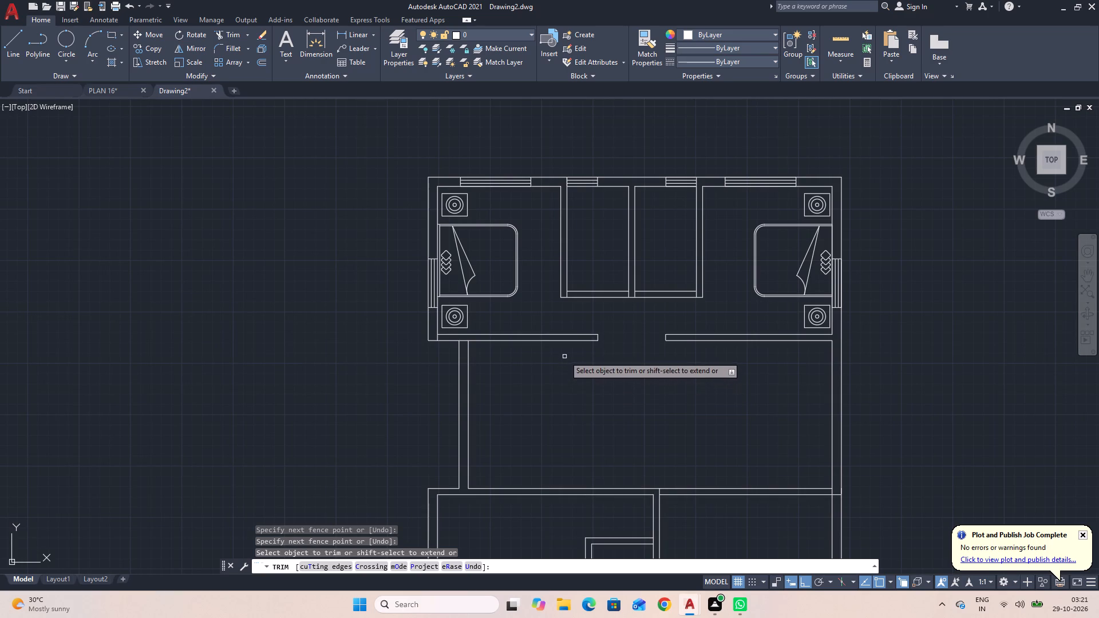
key("Escape")
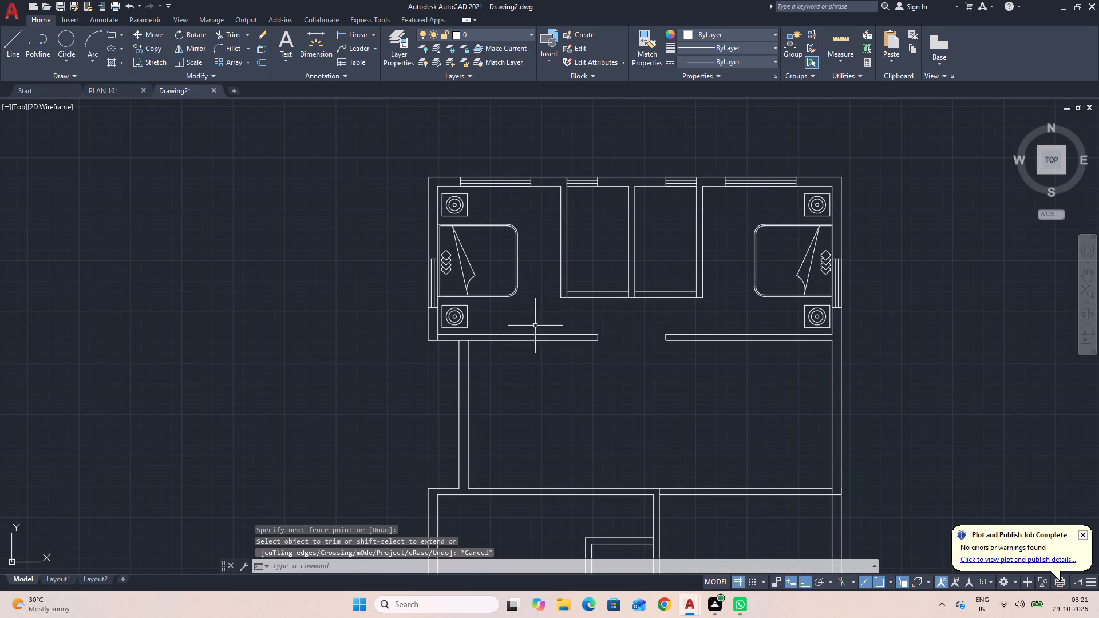
Copy the northwest bedroom's complete bed and both nightstands about 18'-9" west, into the empty area outside the plan.
left_click(536, 326)
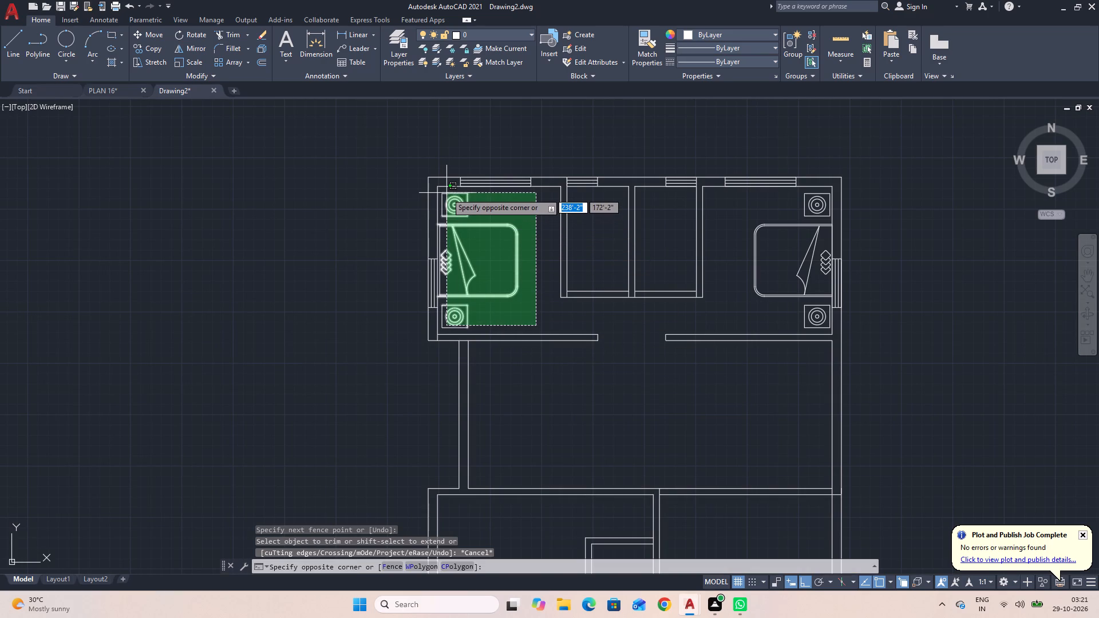
left_click(446, 192)
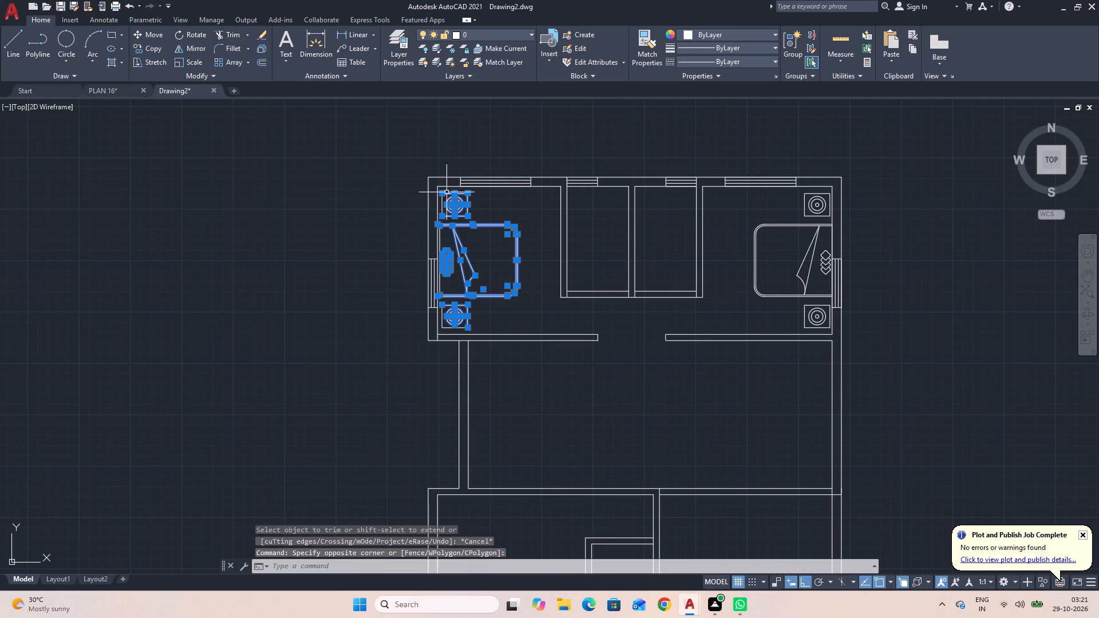
scroll(482, 248, "up", 3)
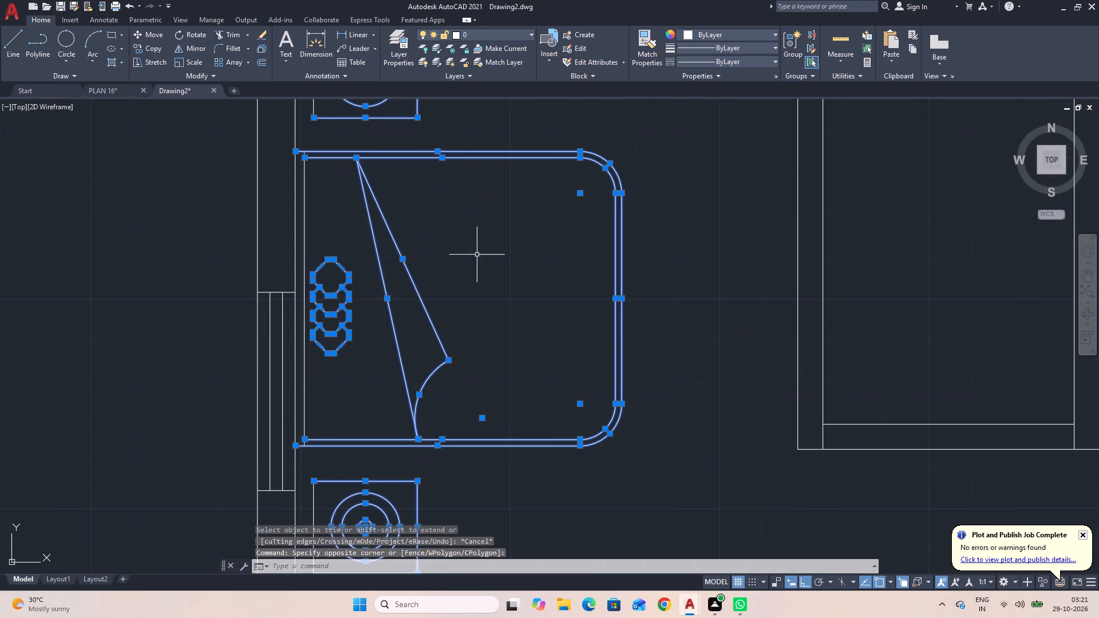
middle_click_drag(477, 256, 774, 283)
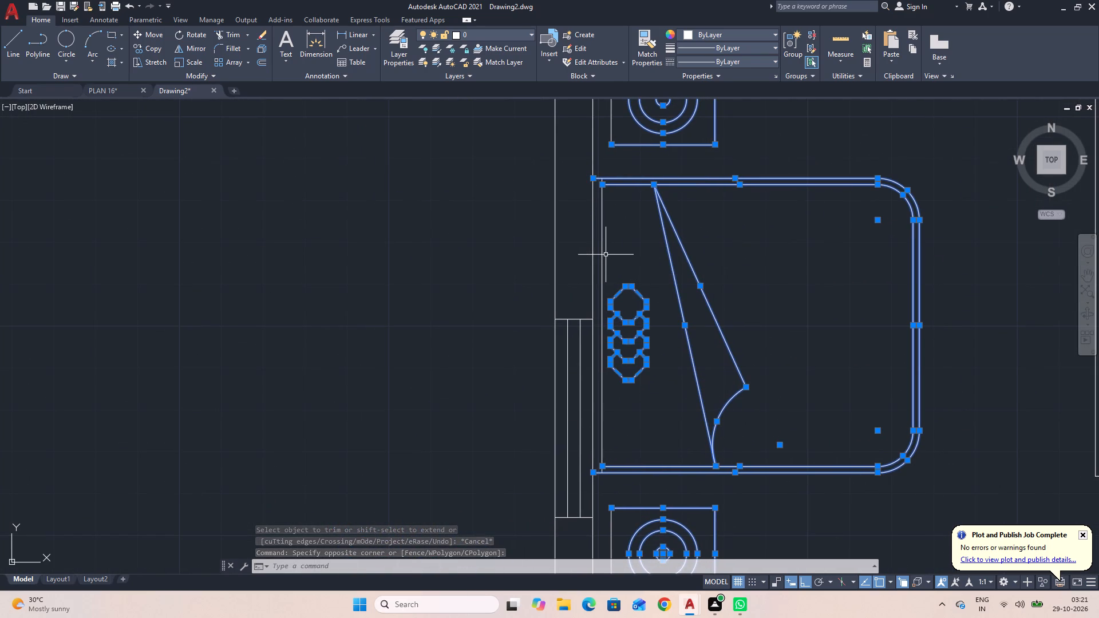
left_click(603, 255)
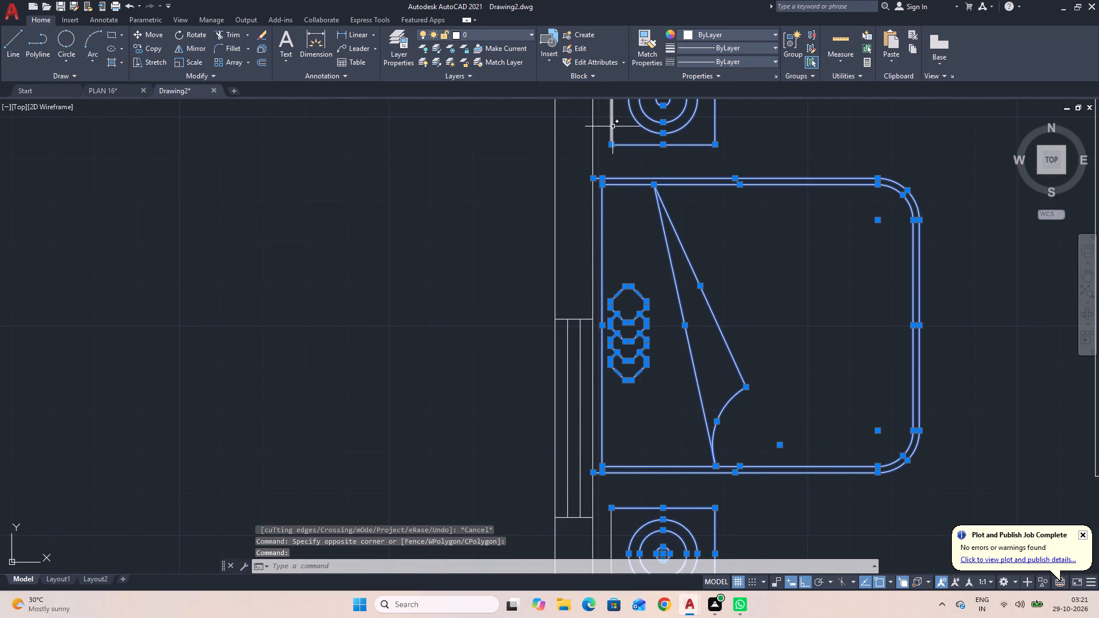
left_click(612, 126)
middle_click_drag(642, 439, 638, 352)
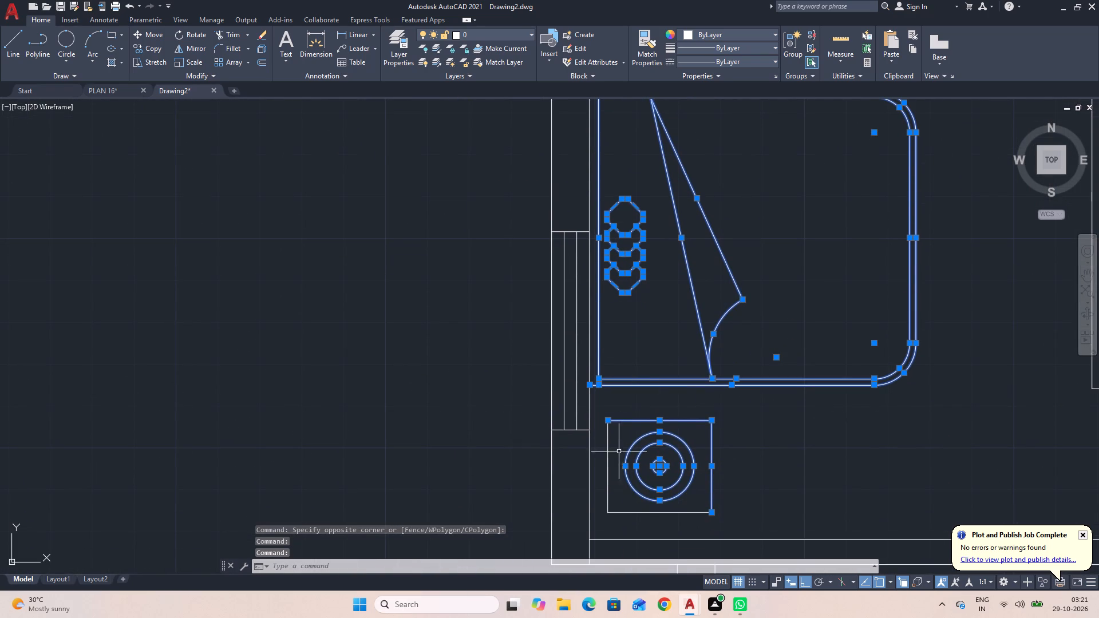
left_click(607, 458)
left_click(643, 514)
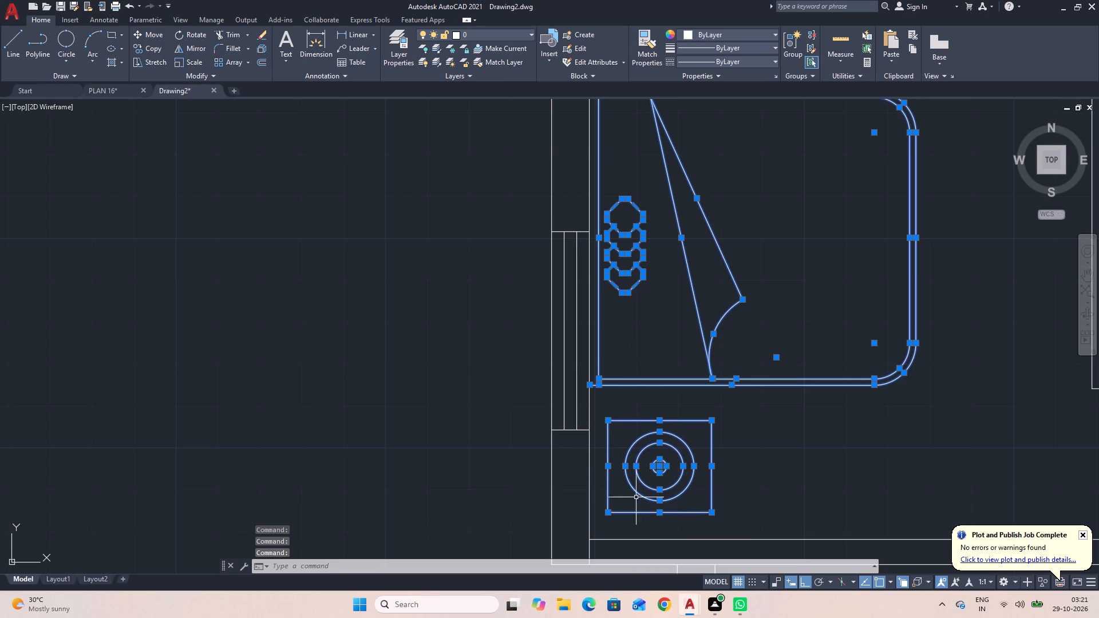
middle_click_drag(623, 390, 627, 613)
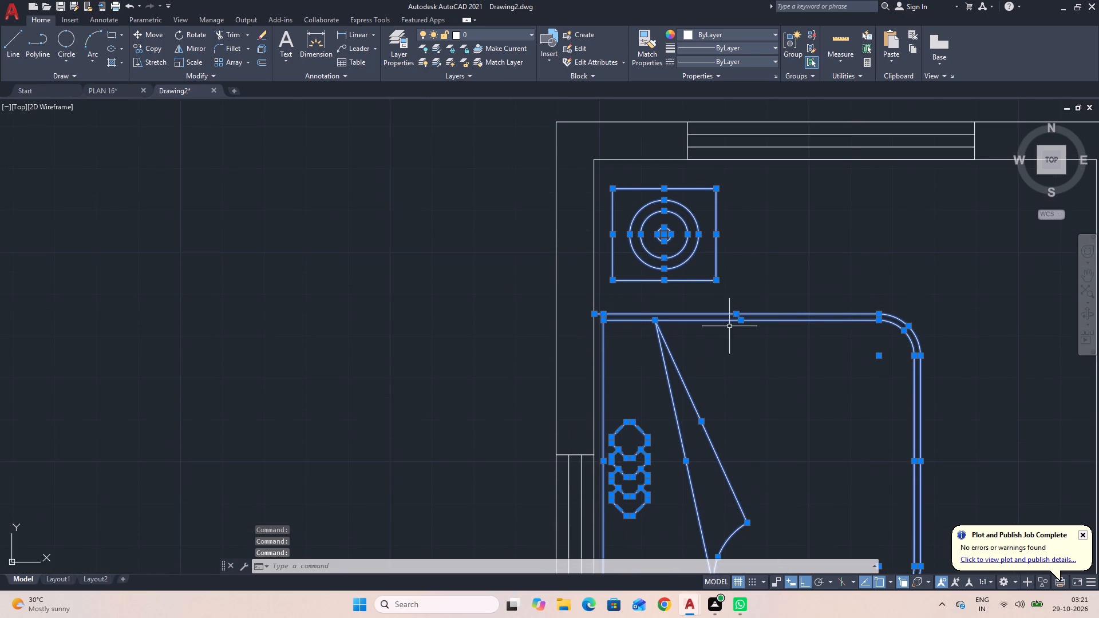
scroll(844, 276, "down", 2)
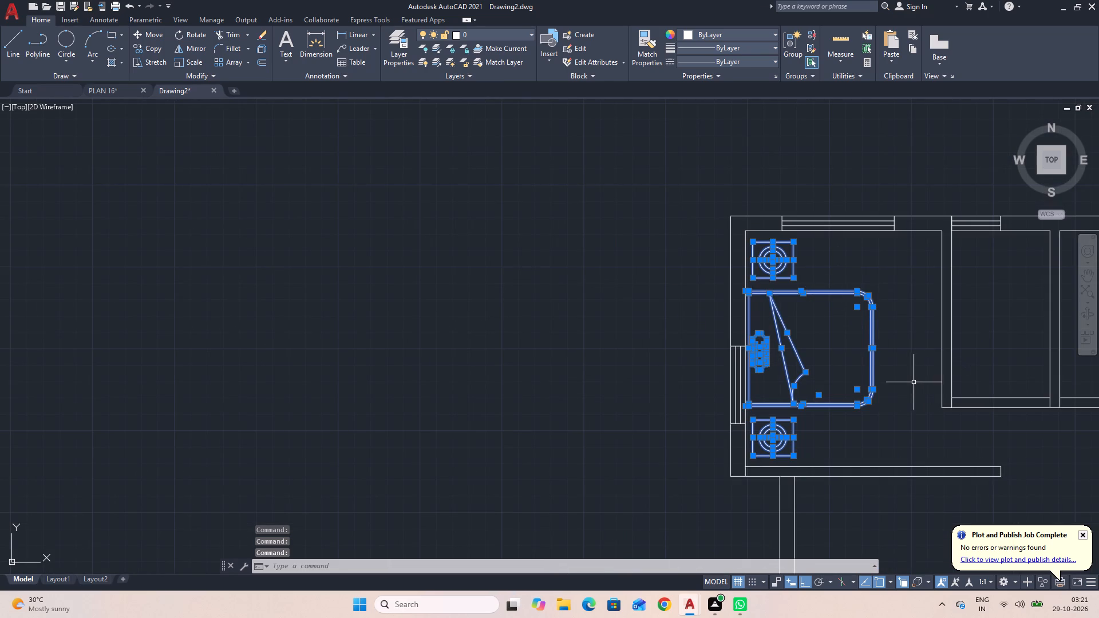
middle_click_drag(921, 409, 590, 205)
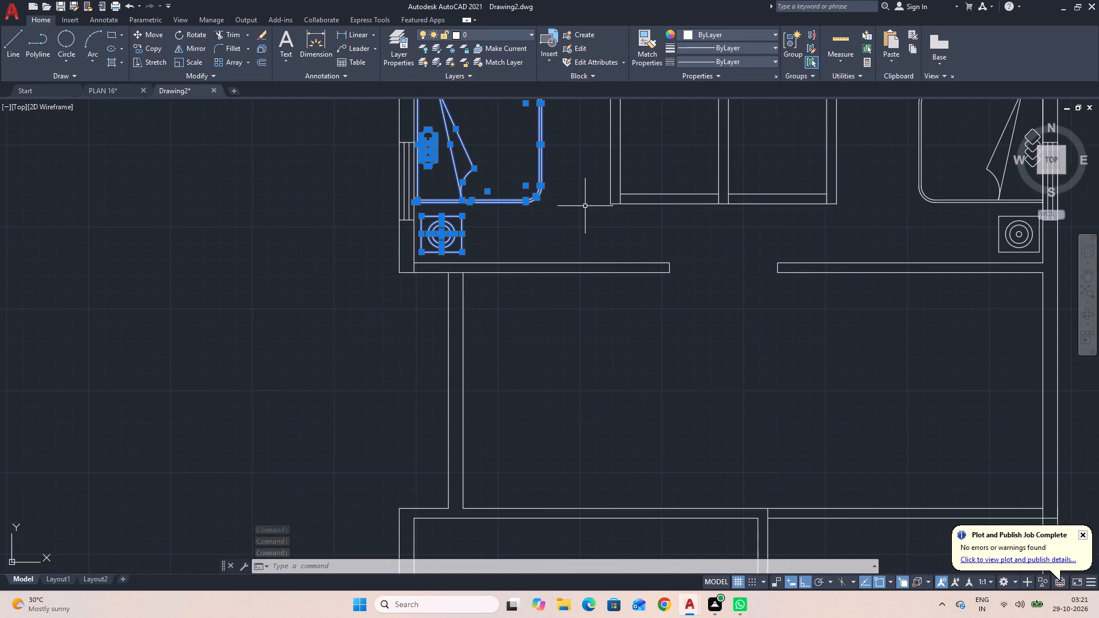
scroll(586, 209, "down", 1)
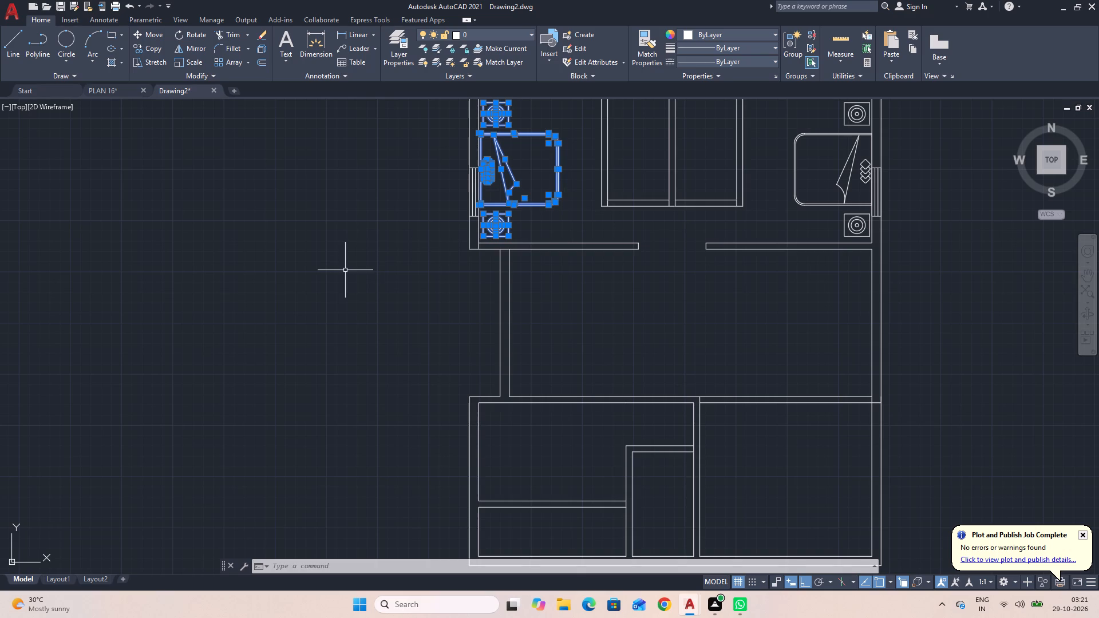
key("c")
key("o")
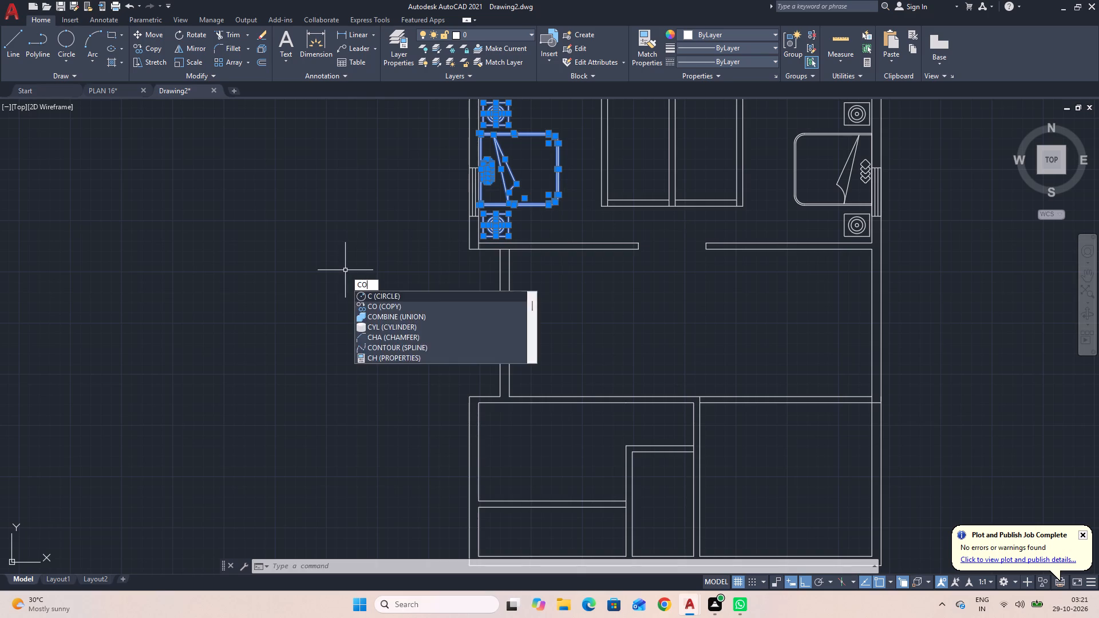
key("space")
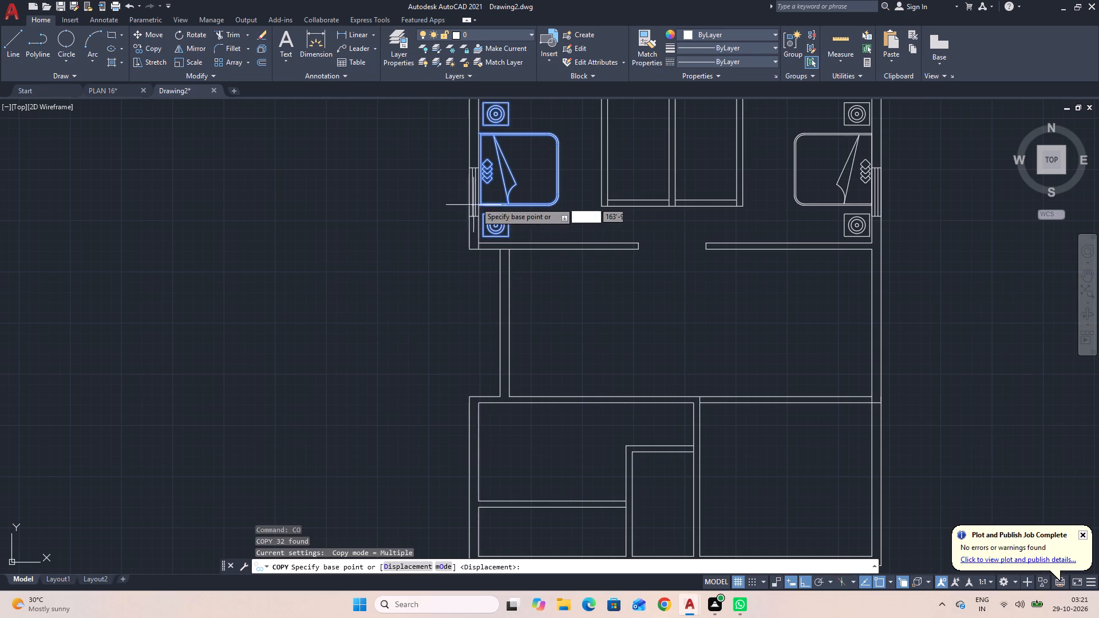
left_click(477, 203)
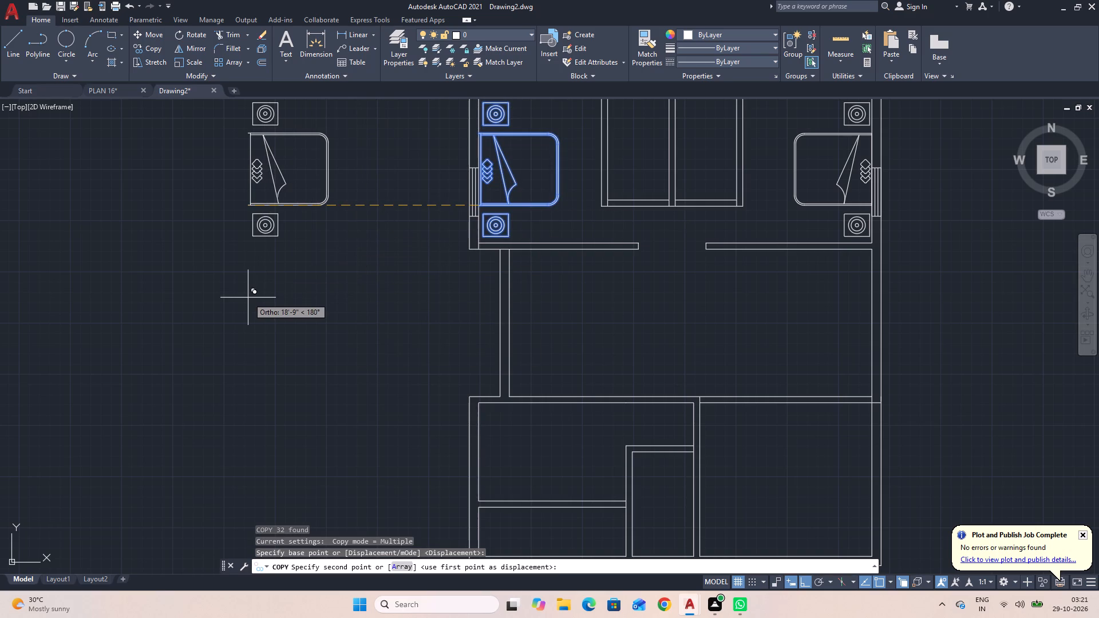
left_click(248, 298)
middle_click_drag(268, 287, 326, 435)
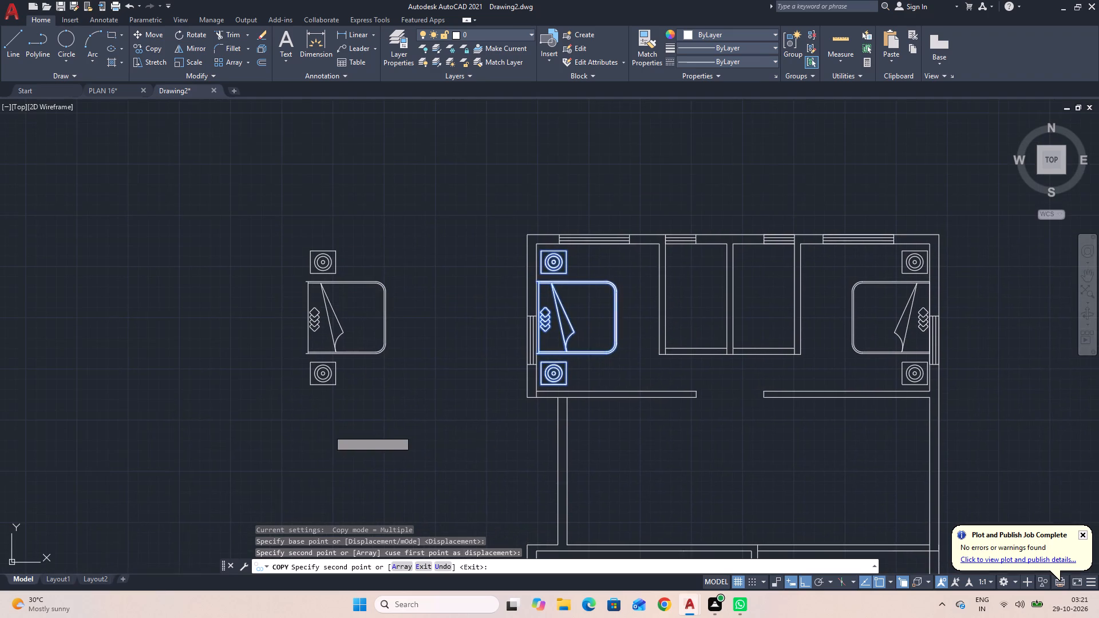
key("Escape")
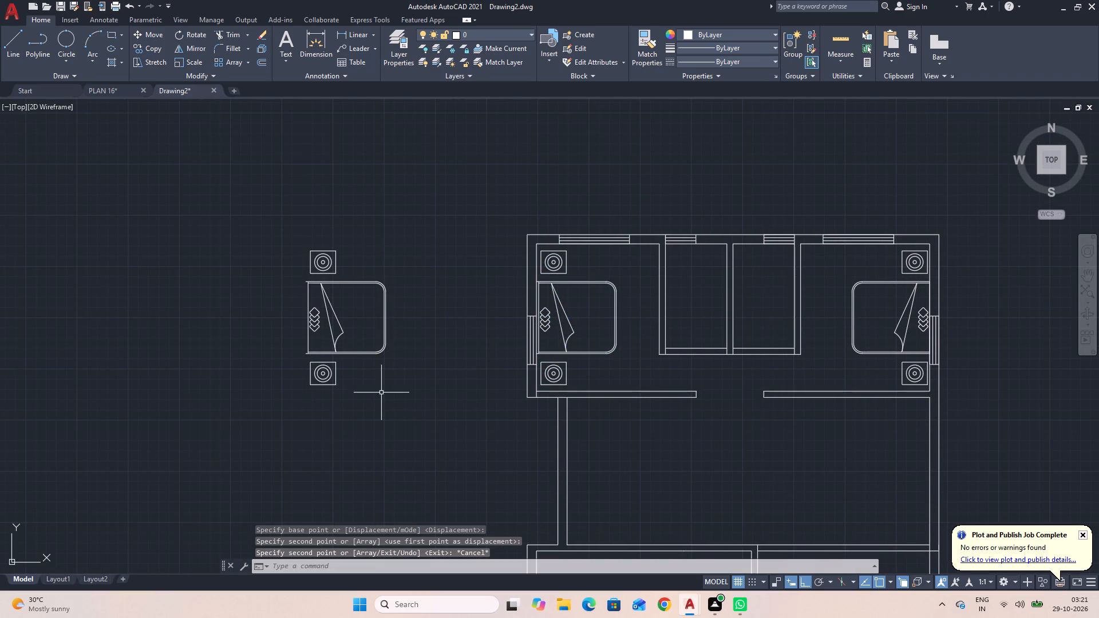
Rotate the copied bed and nightstands 90° about the headboard's midpoint so the headboard faces south.
scroll(378, 390, "up", 2)
scroll(377, 390, "down", 3)
scroll(413, 399, "up", 2)
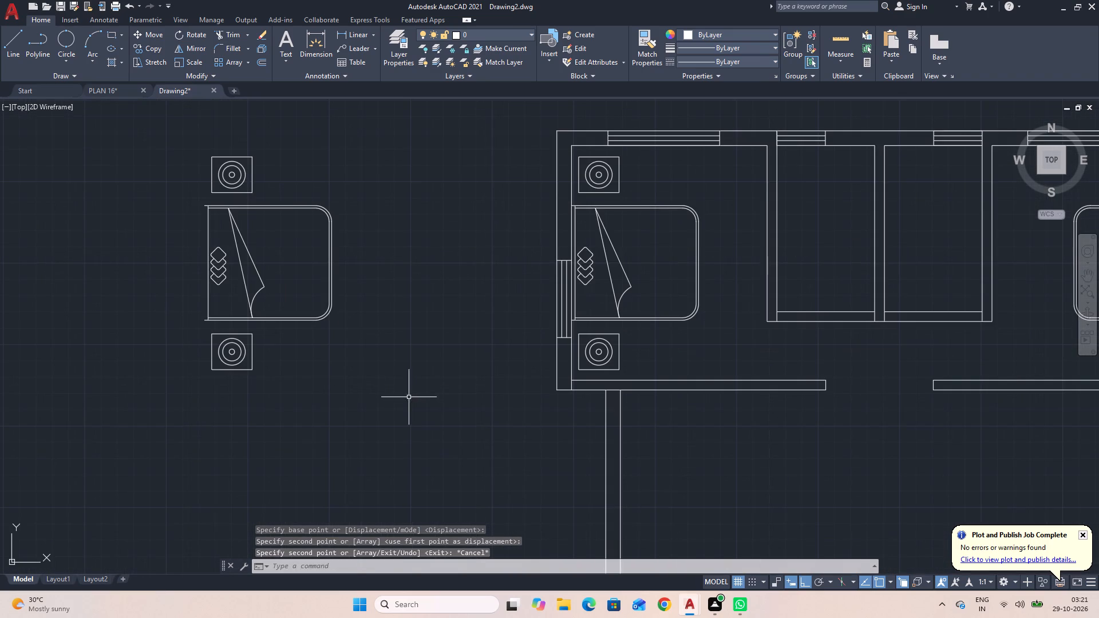
left_click(398, 394)
left_click(137, 129)
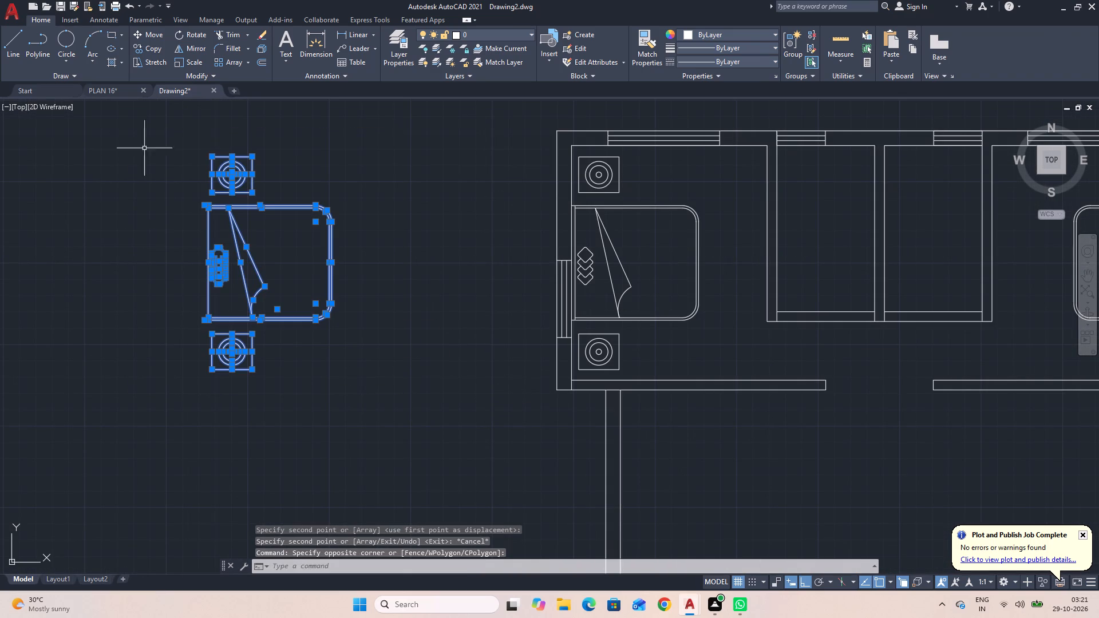
type("RO")
key("space")
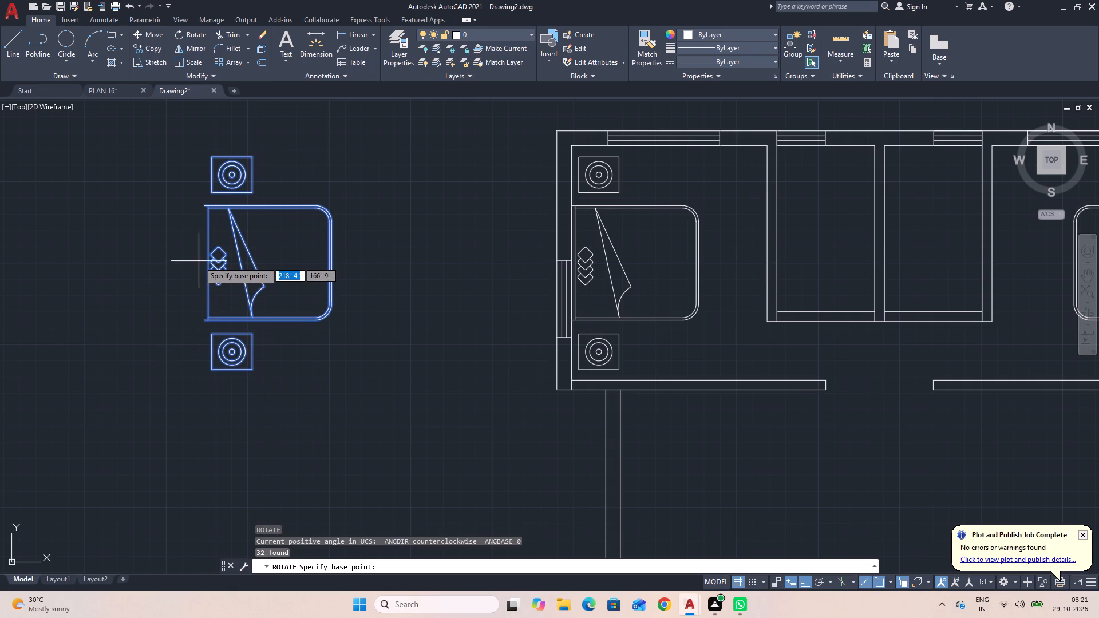
left_click(204, 263)
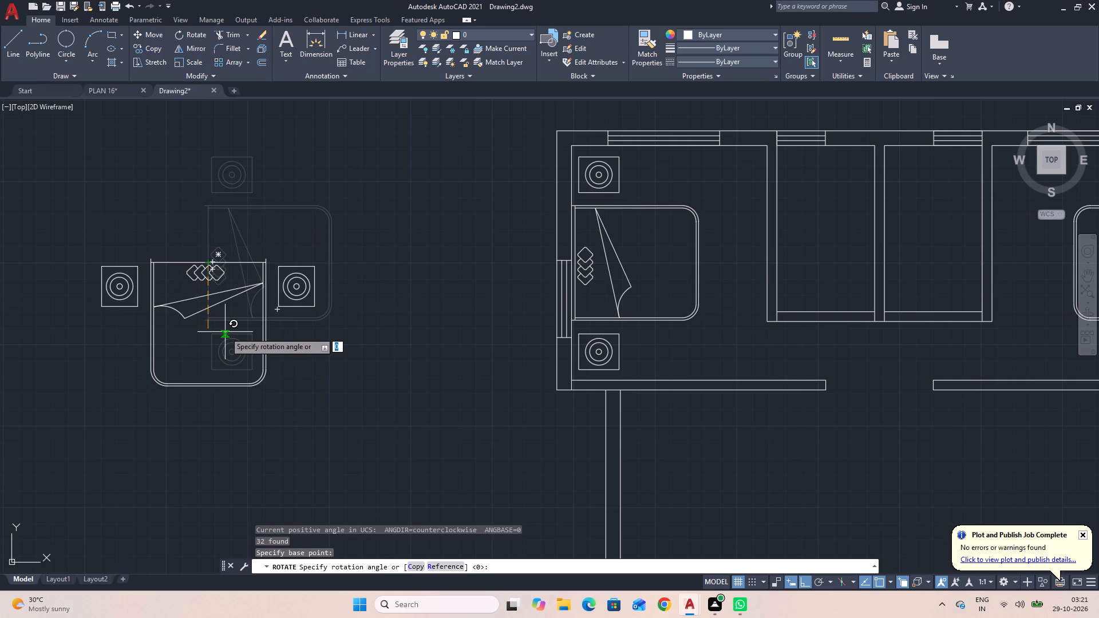
key("F8")
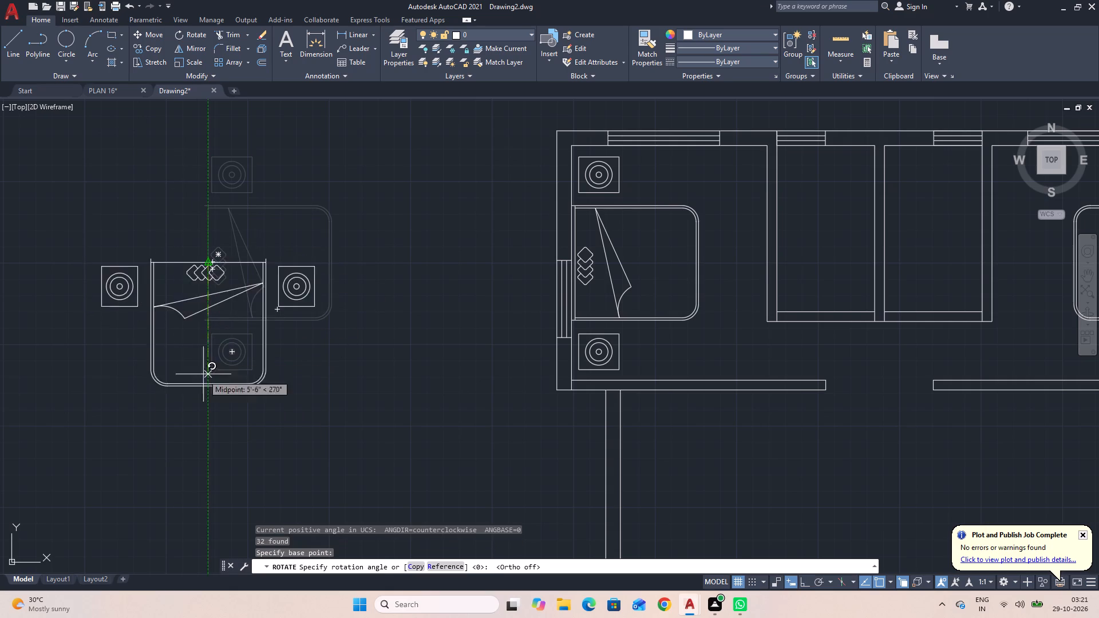
key("F8")
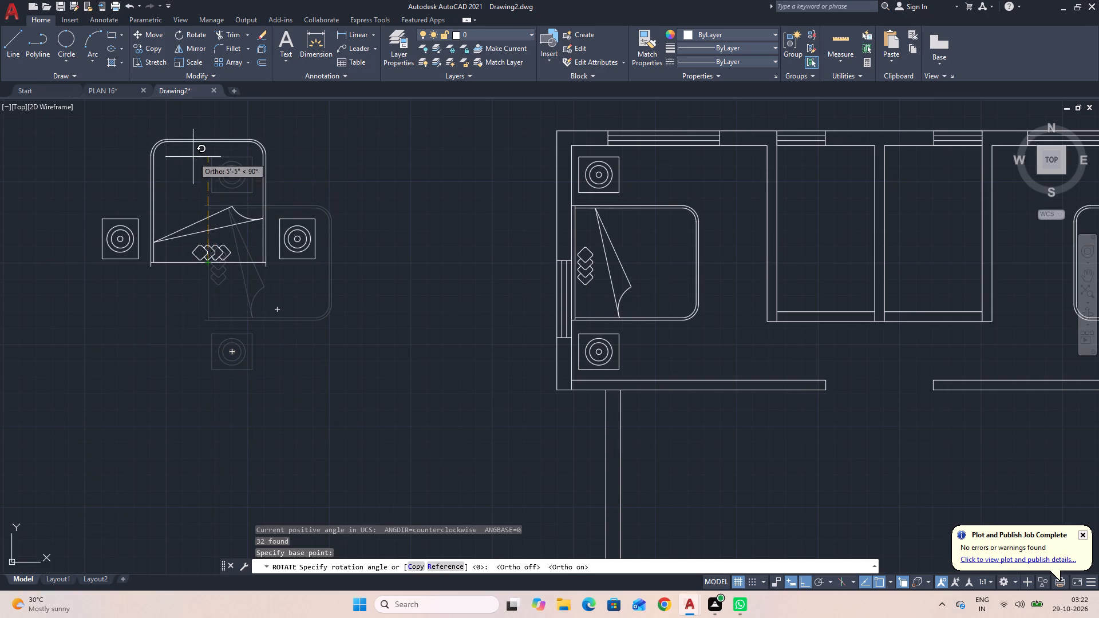
left_click(214, 121)
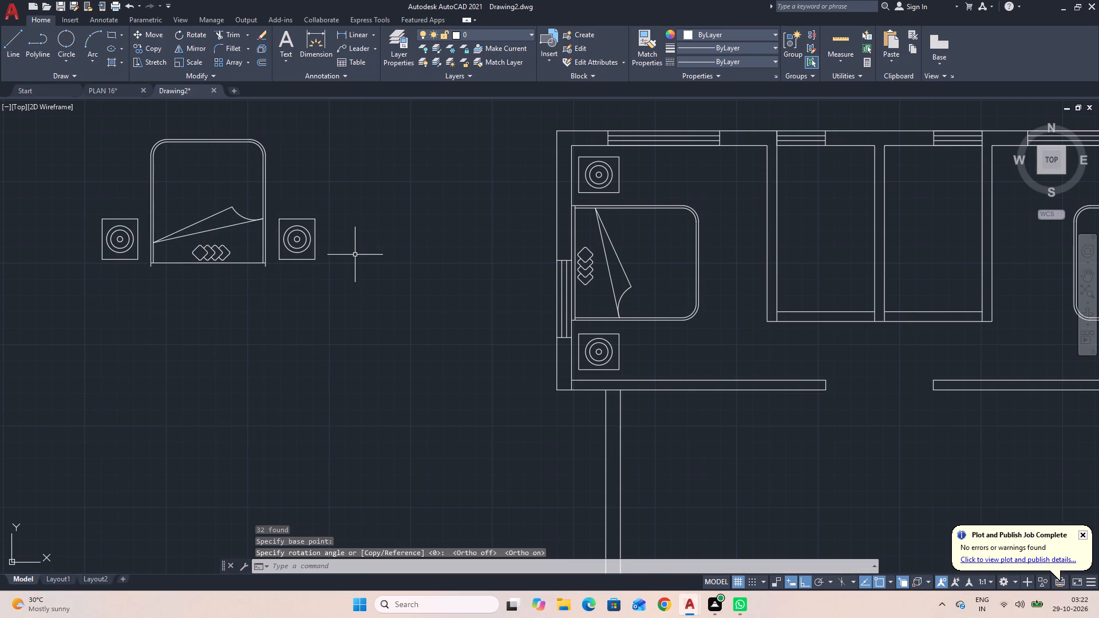
middle_click_drag(355, 256, 362, 284)
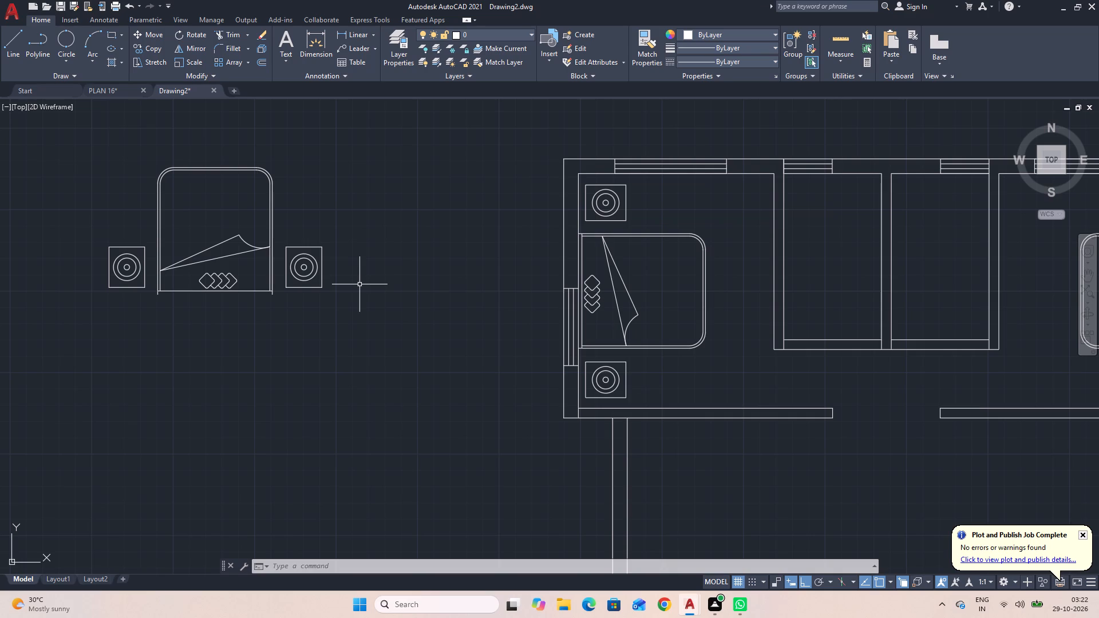
scroll(385, 305, "down", 1)
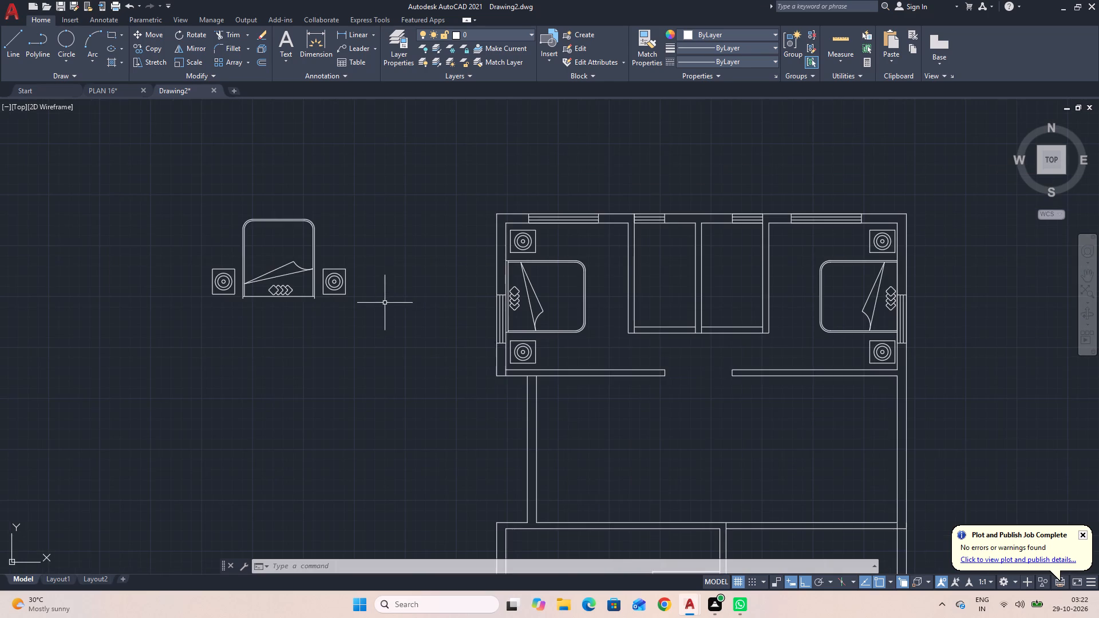
Move the rotated bed and both nightstands by the headboard's midpoint into the southeast room, with the headboard against the south wall.
scroll(389, 308, "down", 1)
middle_click_drag(391, 346, 431, 266)
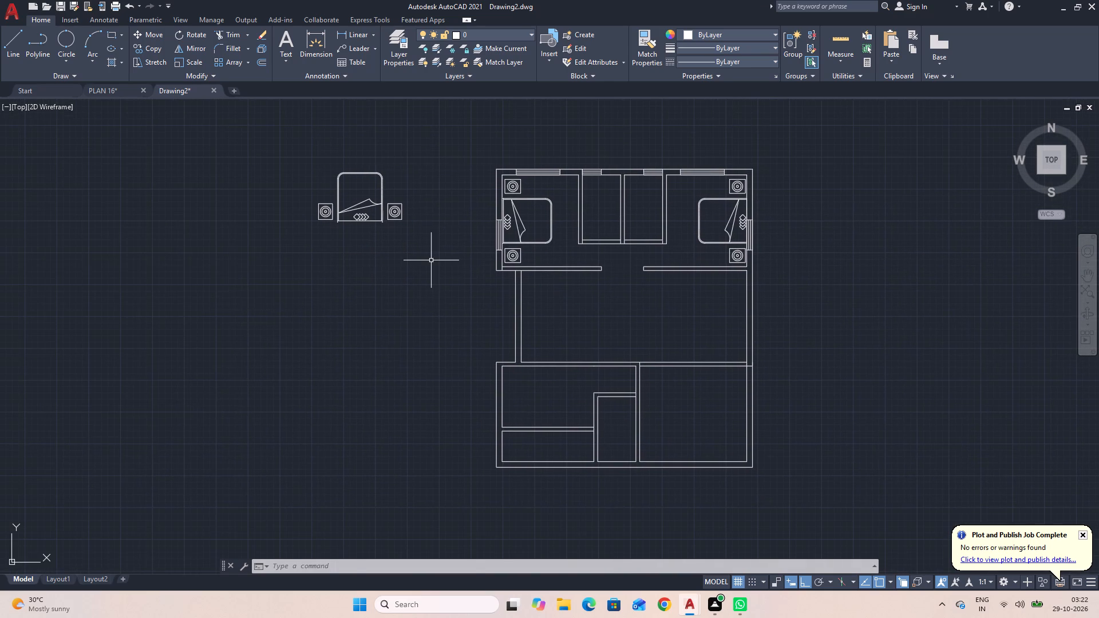
left_click(431, 260)
left_click(277, 161)
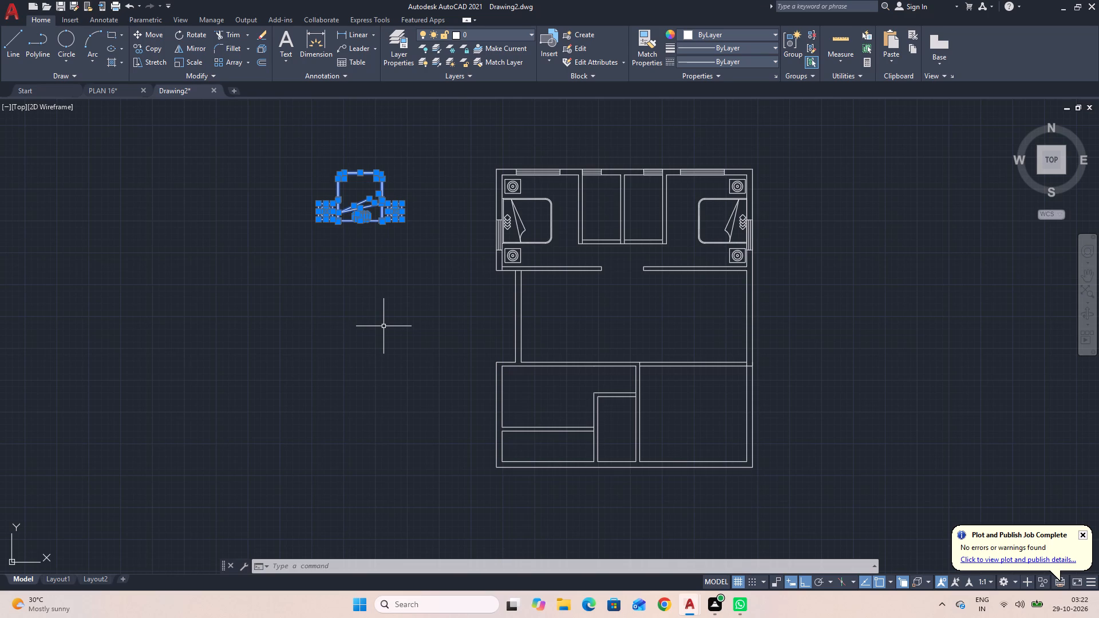
type("M")
key("space")
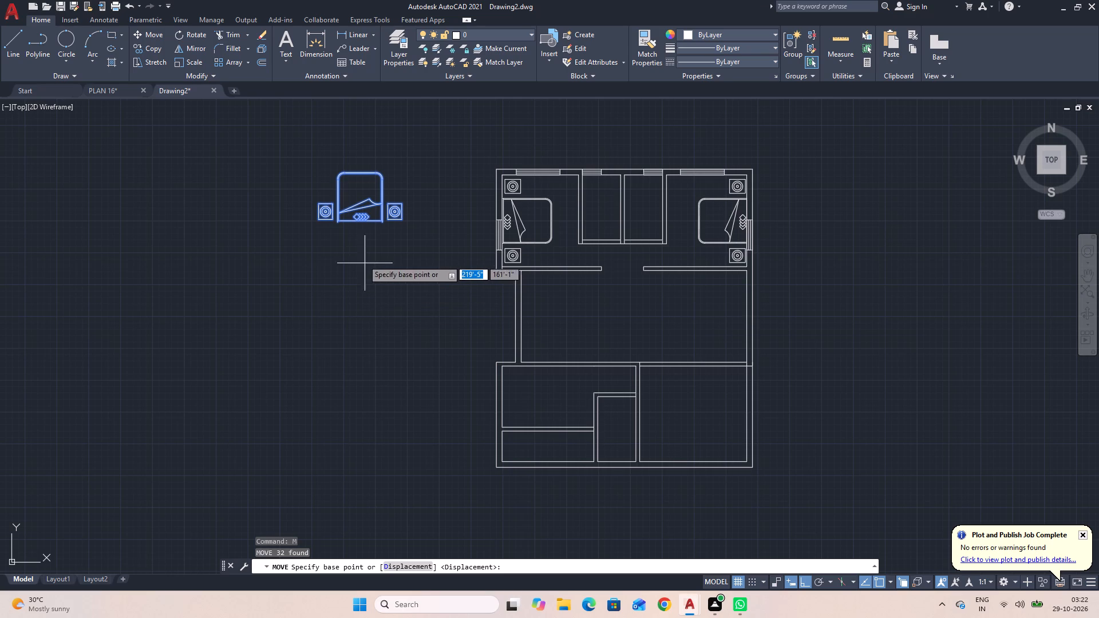
scroll(357, 225, "up", 2)
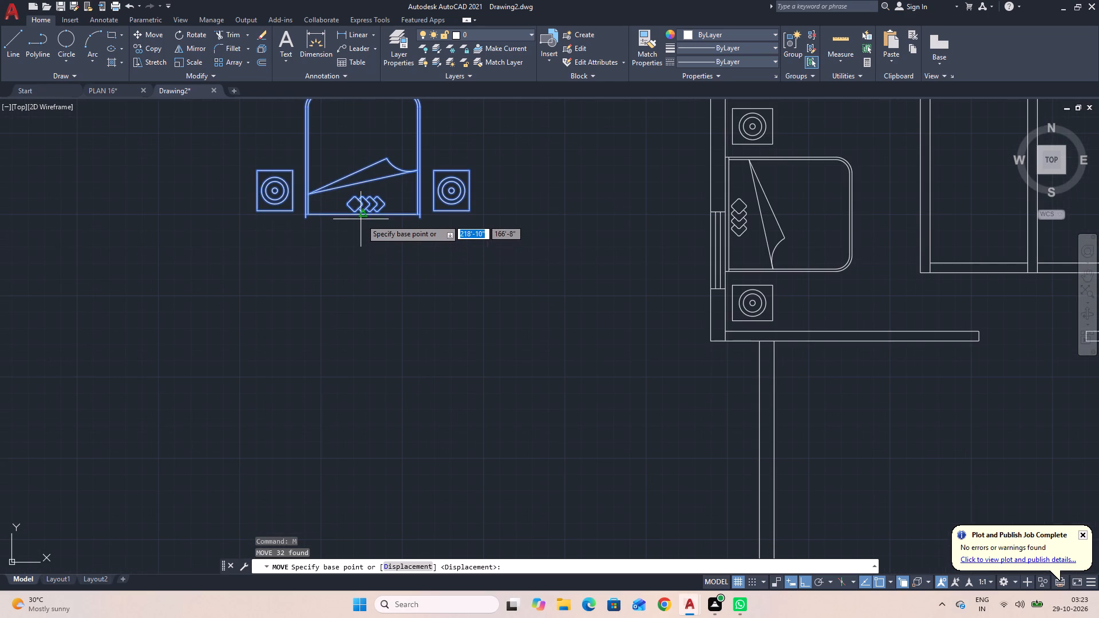
left_click(363, 216)
scroll(435, 284, "down", 2)
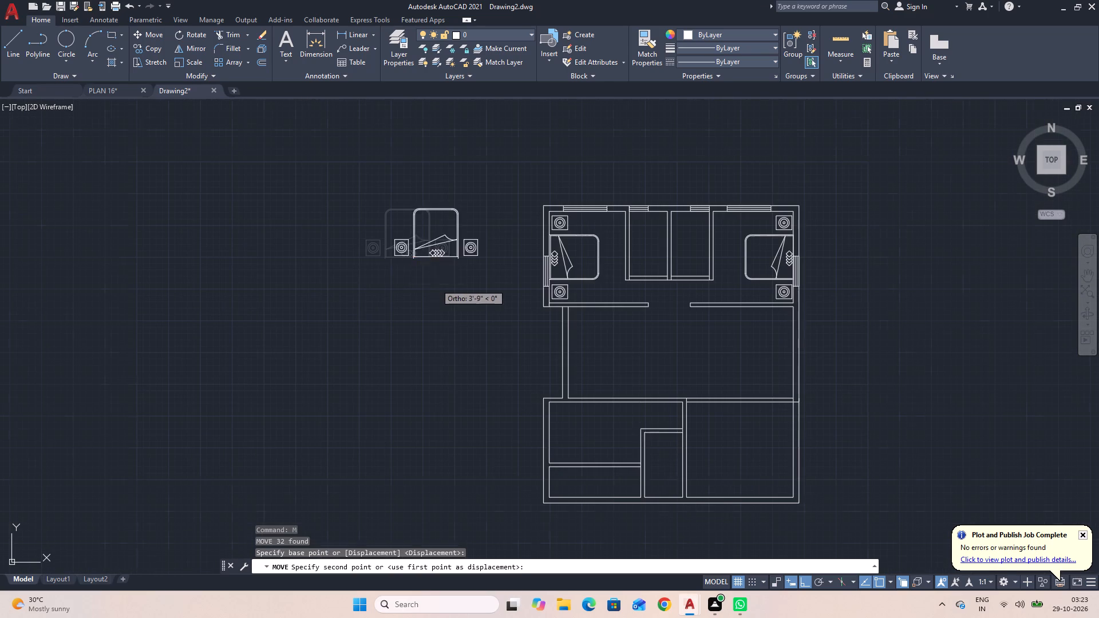
key("F8")
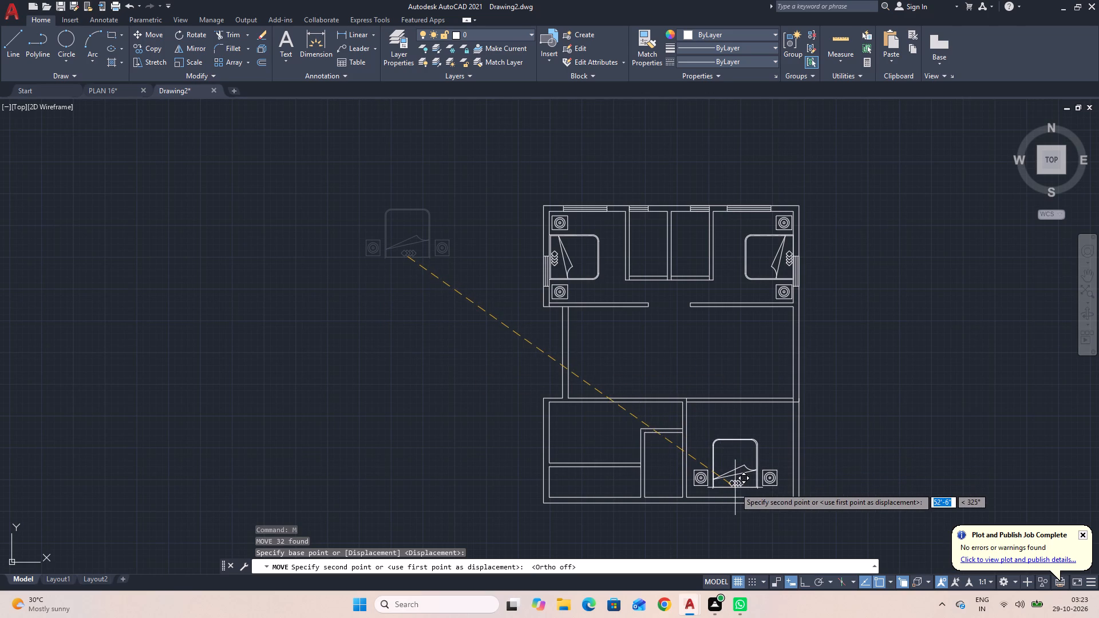
scroll(736, 492, "up", 2)
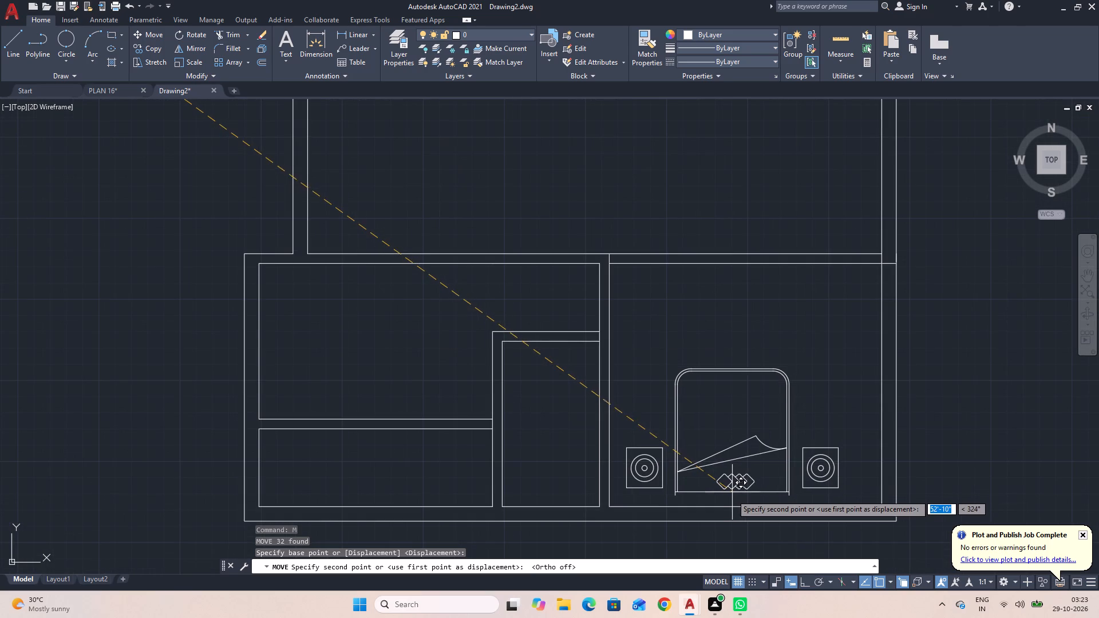
middle_click_drag(730, 497, 726, 422)
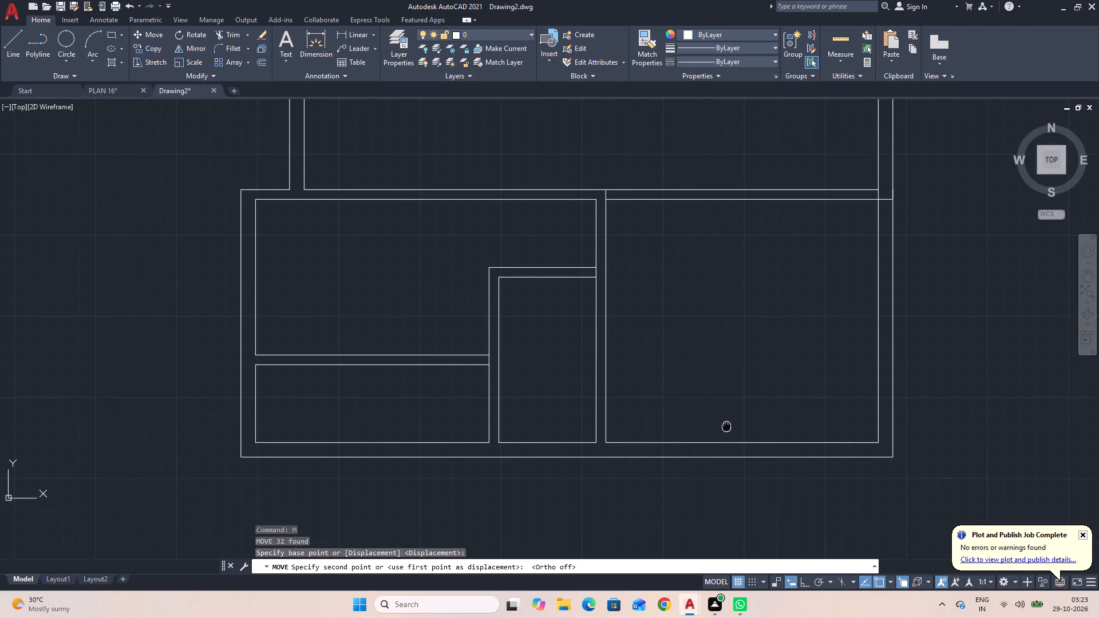
middle_click_drag(726, 422, 724, 413)
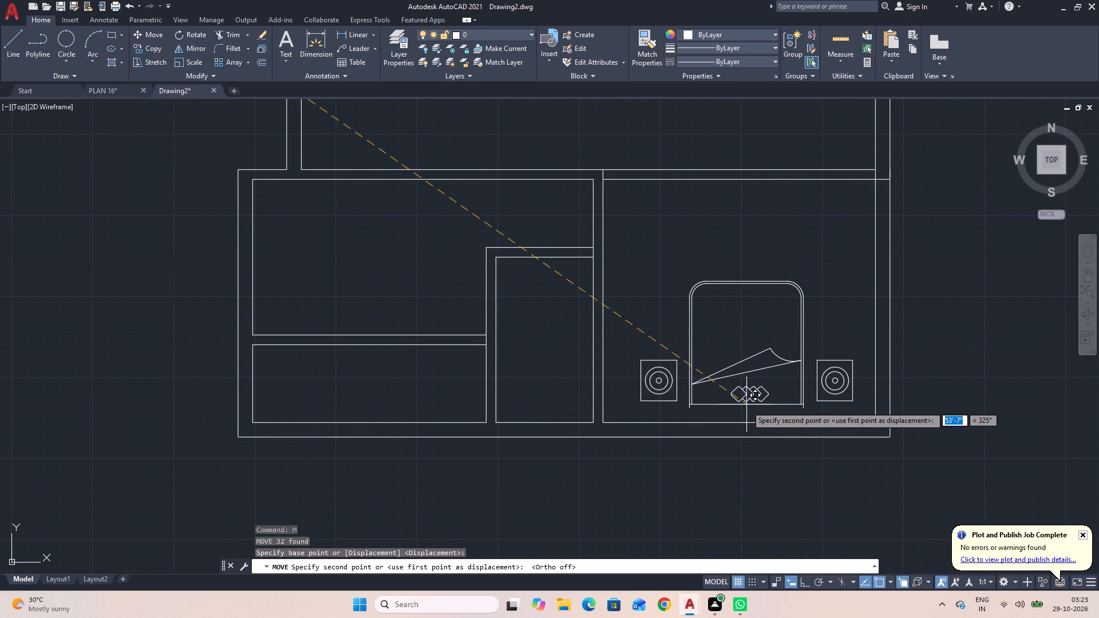
scroll(745, 410, "up", 3)
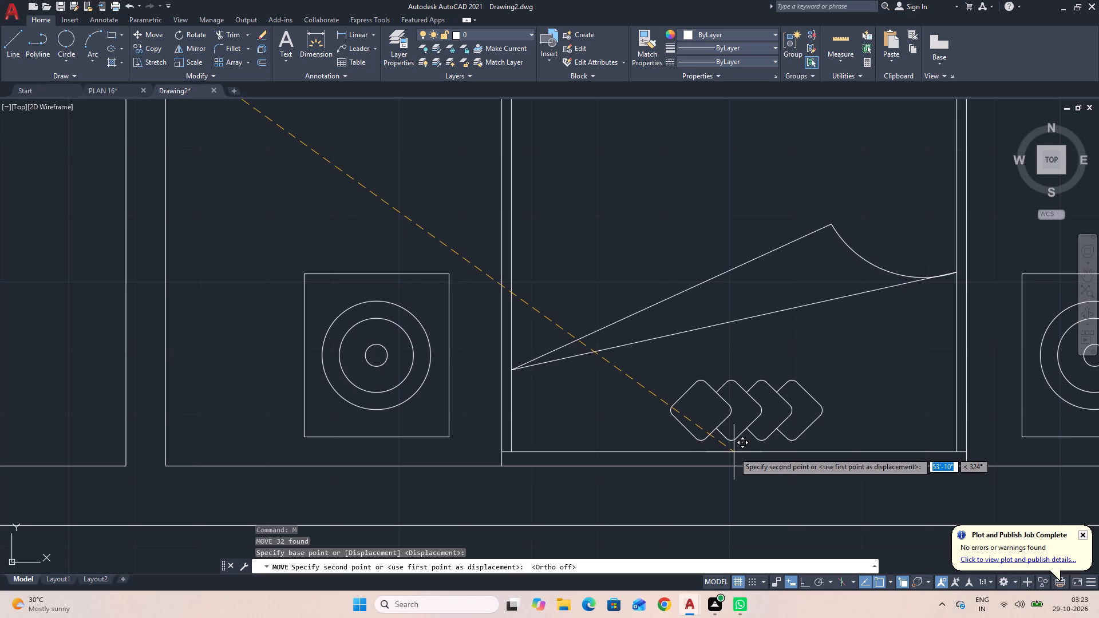
left_click(734, 452)
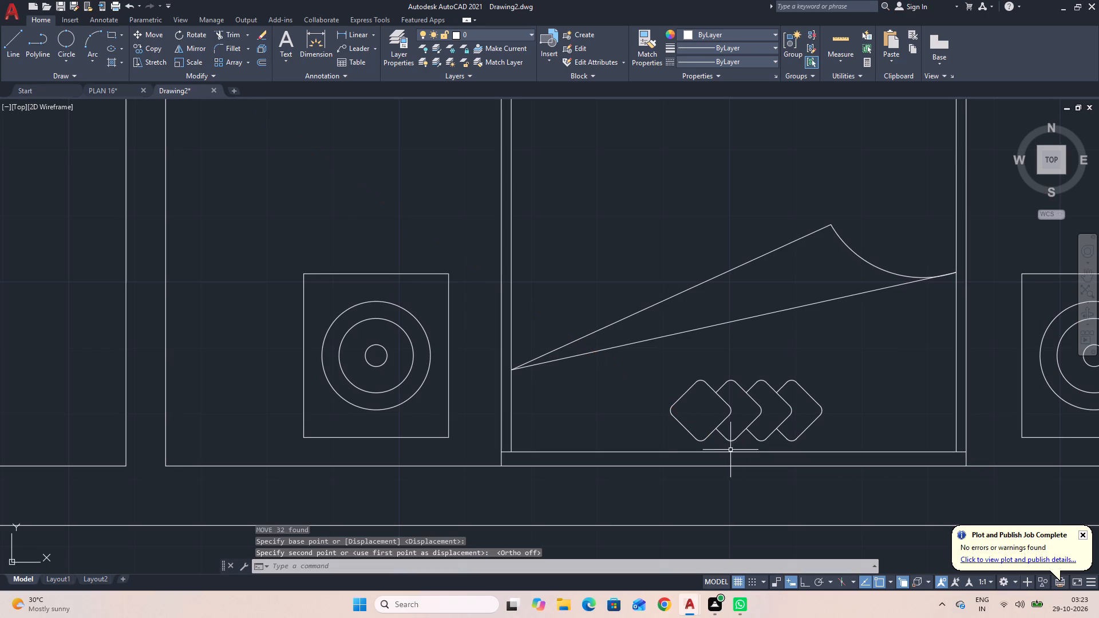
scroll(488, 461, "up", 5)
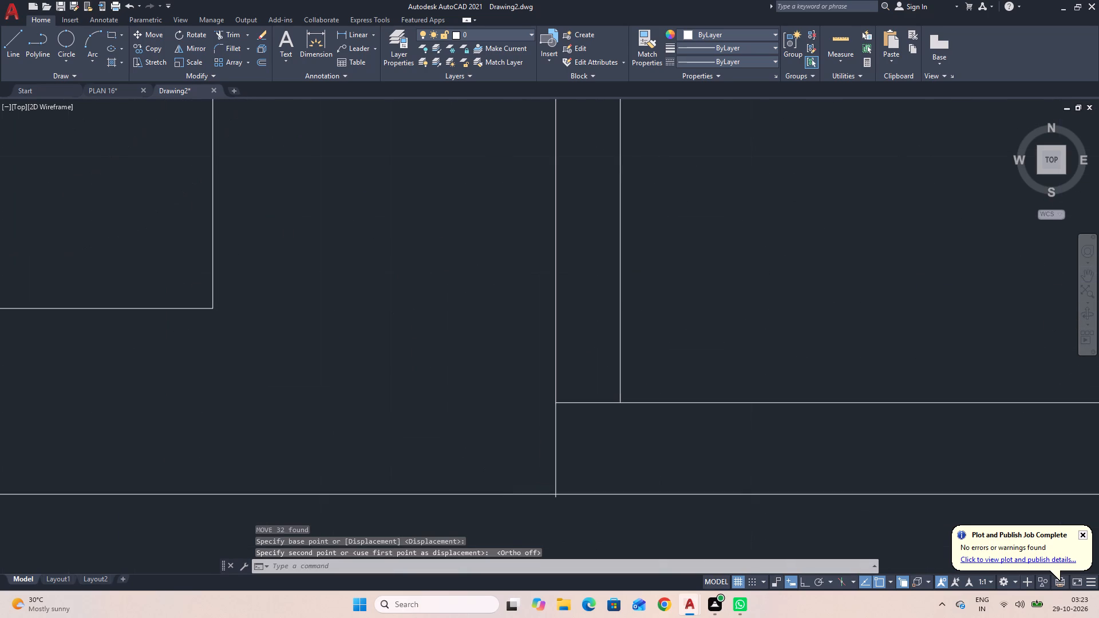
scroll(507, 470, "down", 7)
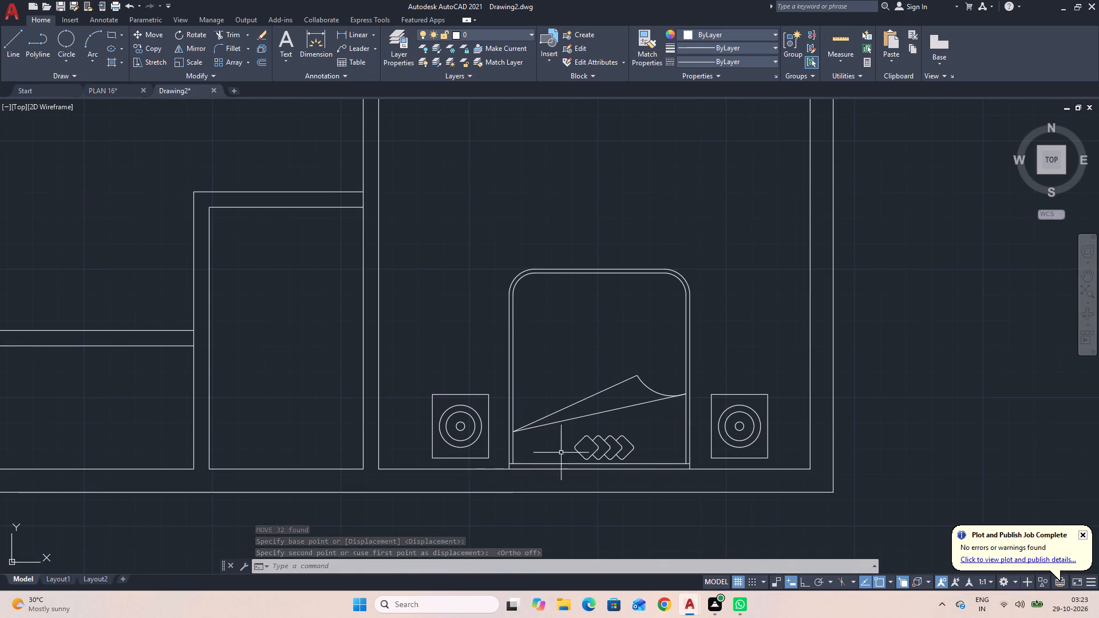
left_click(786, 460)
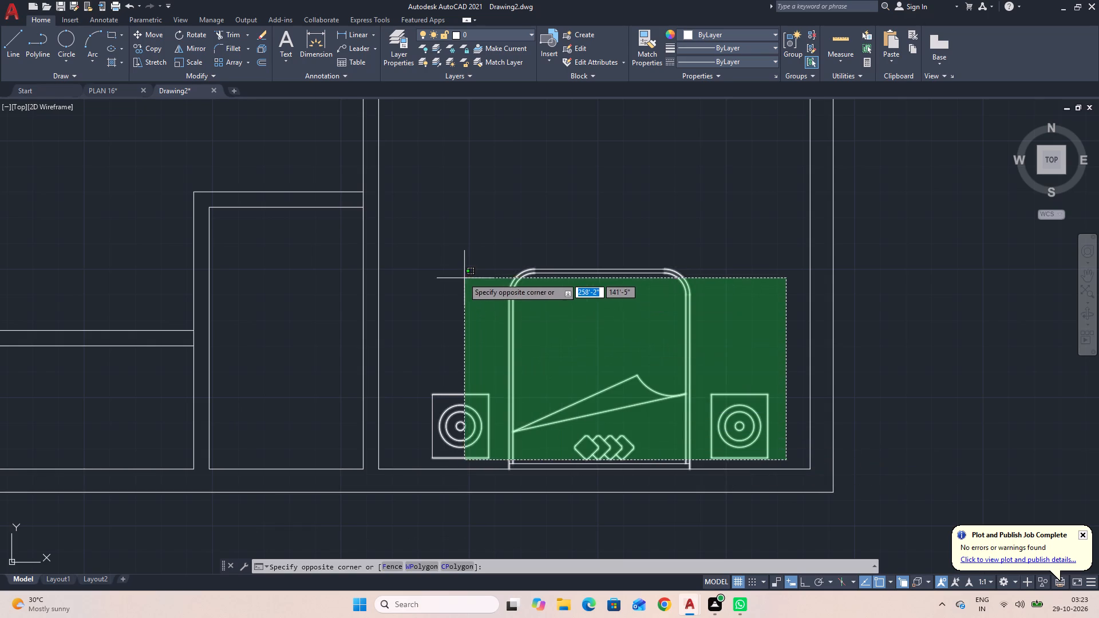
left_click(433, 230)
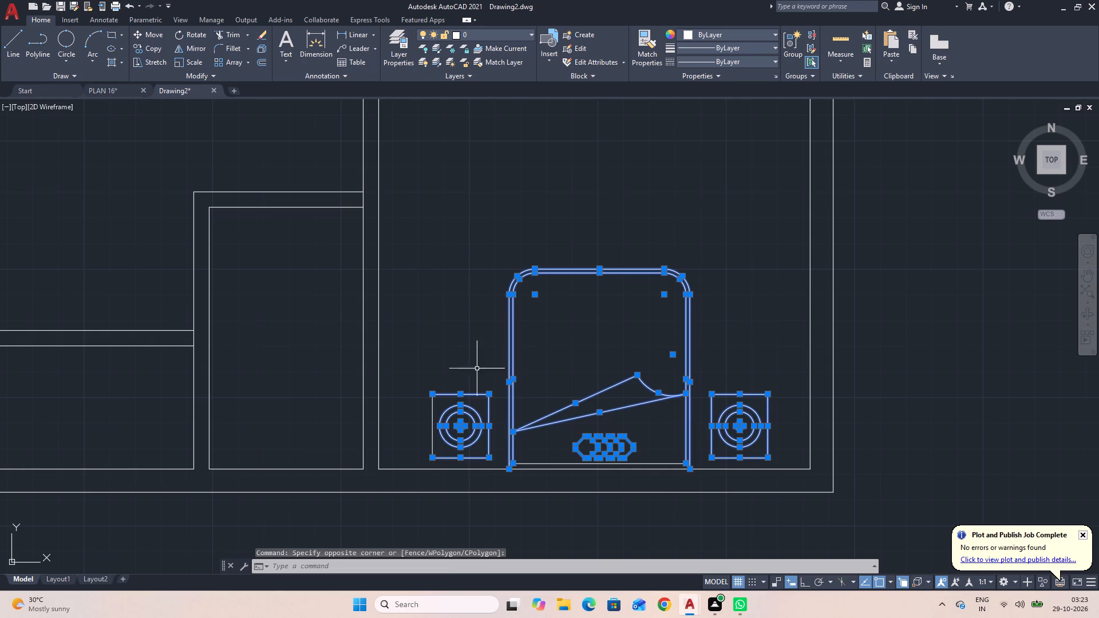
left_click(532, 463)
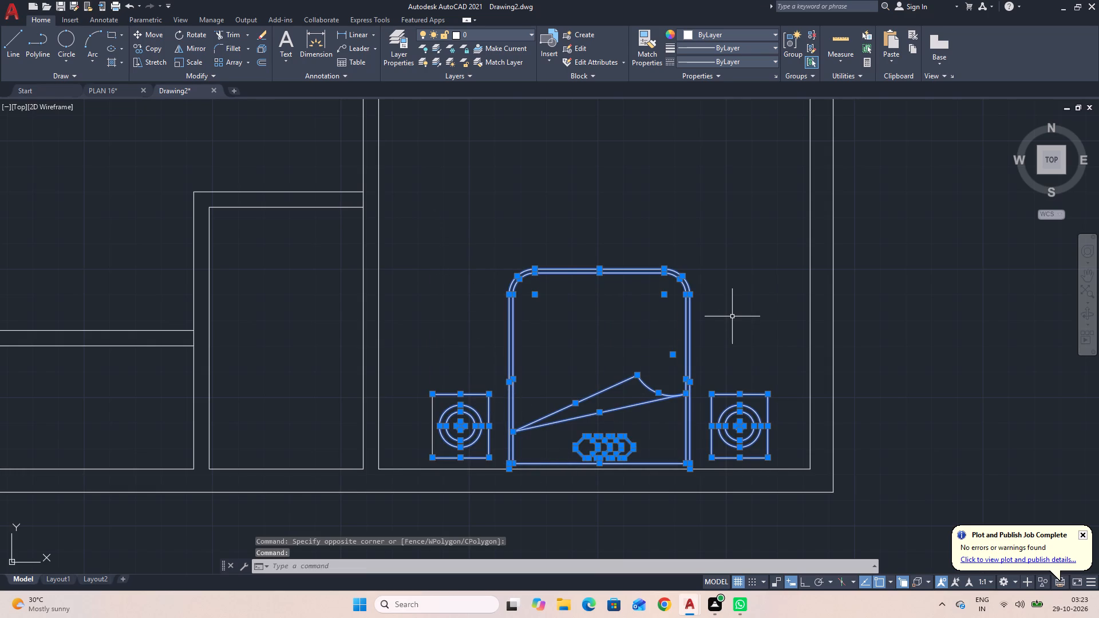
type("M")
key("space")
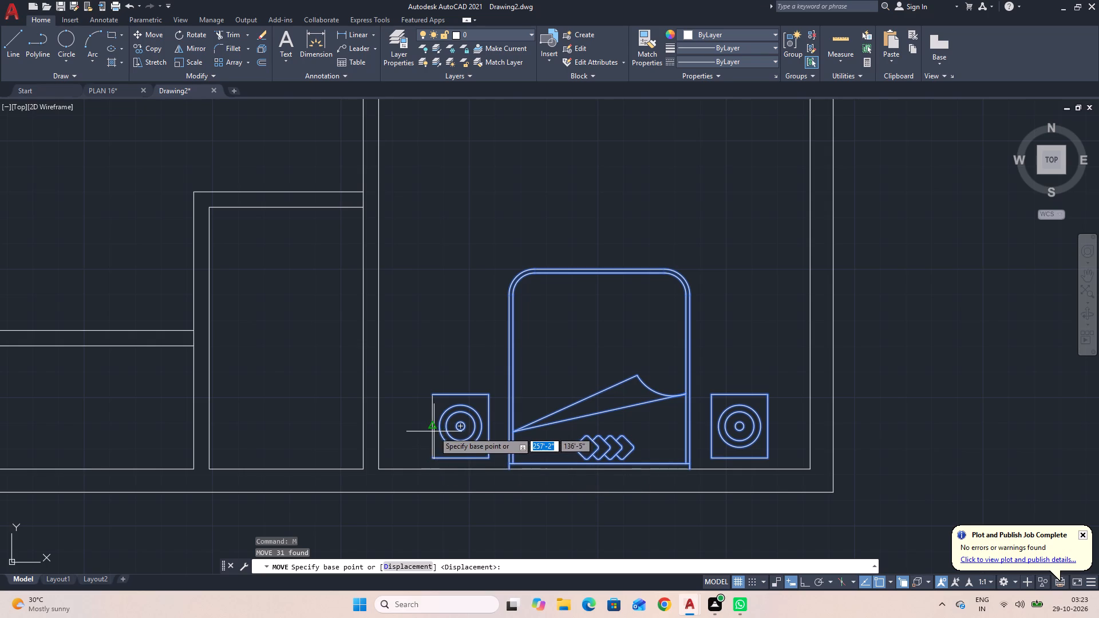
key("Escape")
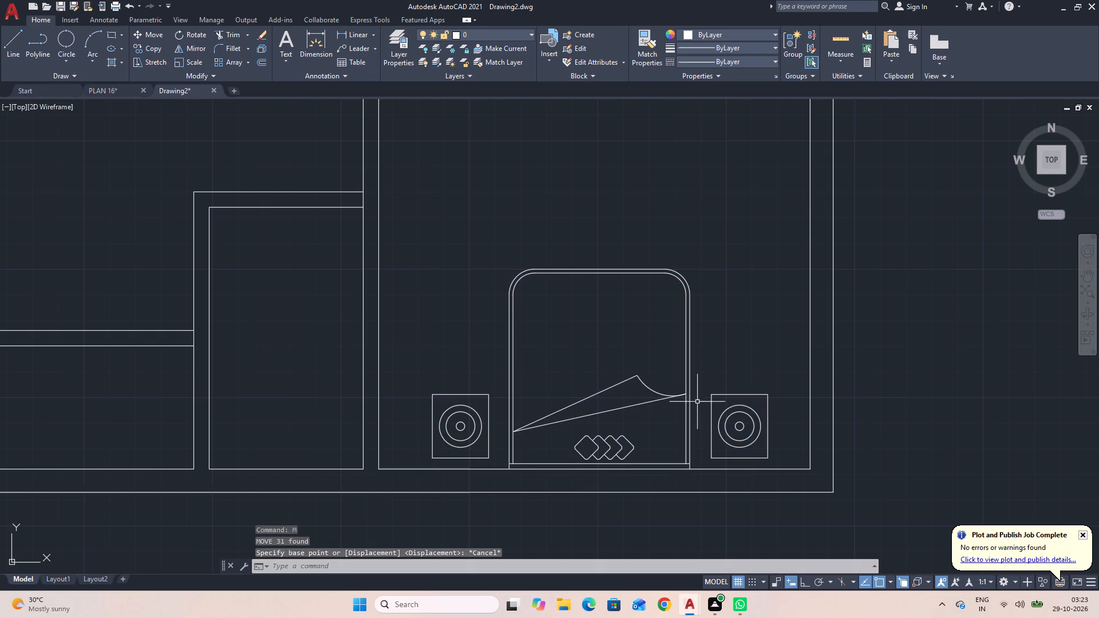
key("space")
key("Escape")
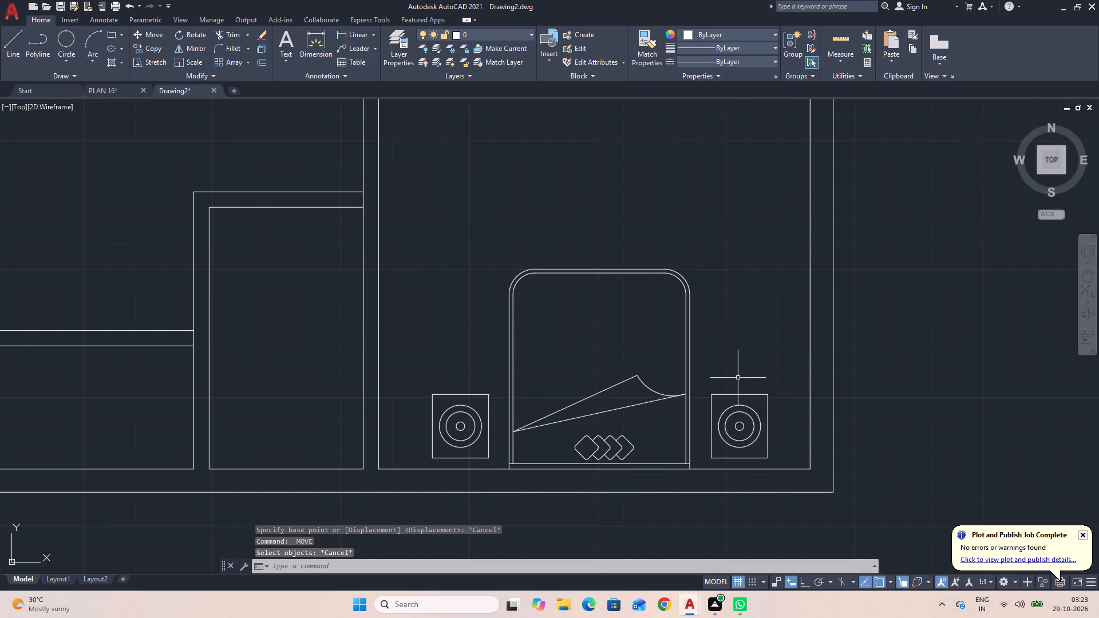
Move the southeast room's complete bed and both nightstands a short distance straight west along the south wall.
key("space")
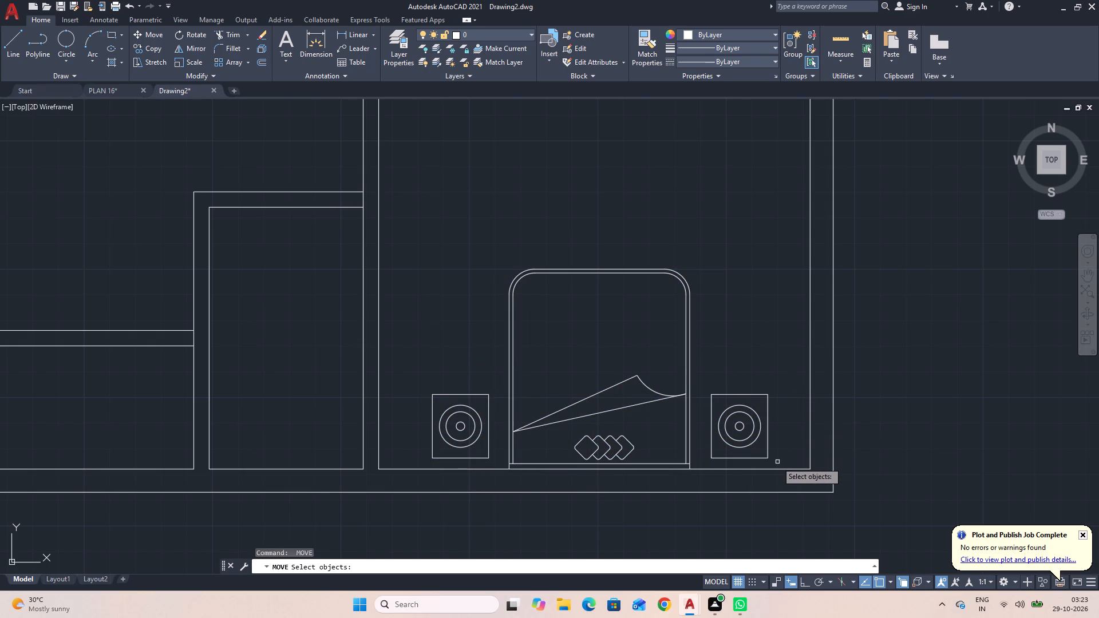
left_click(777, 462)
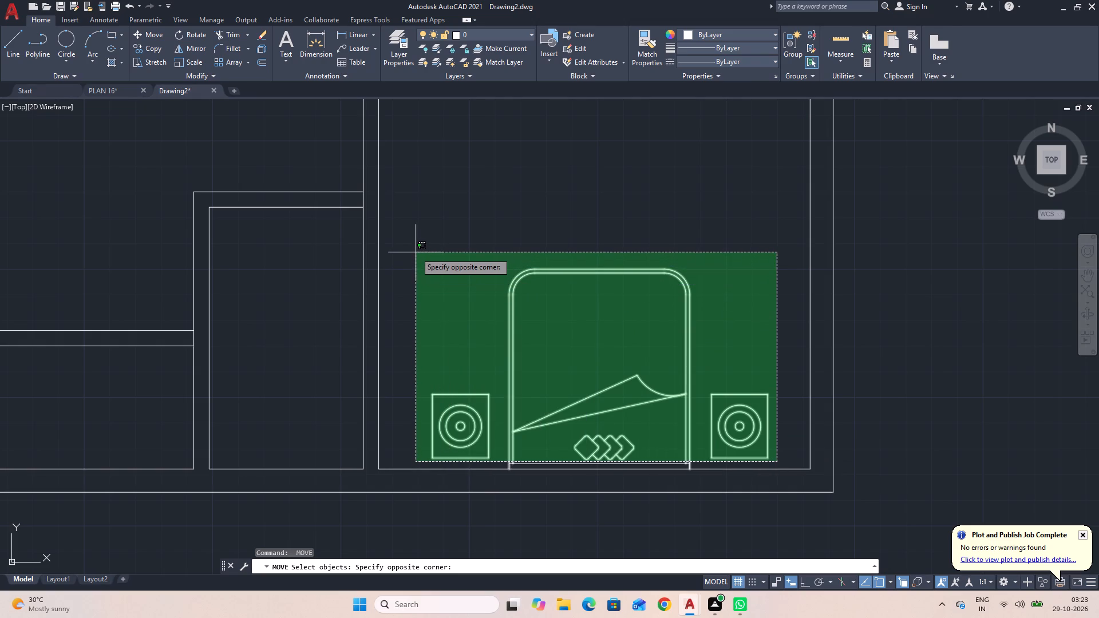
left_click(416, 252)
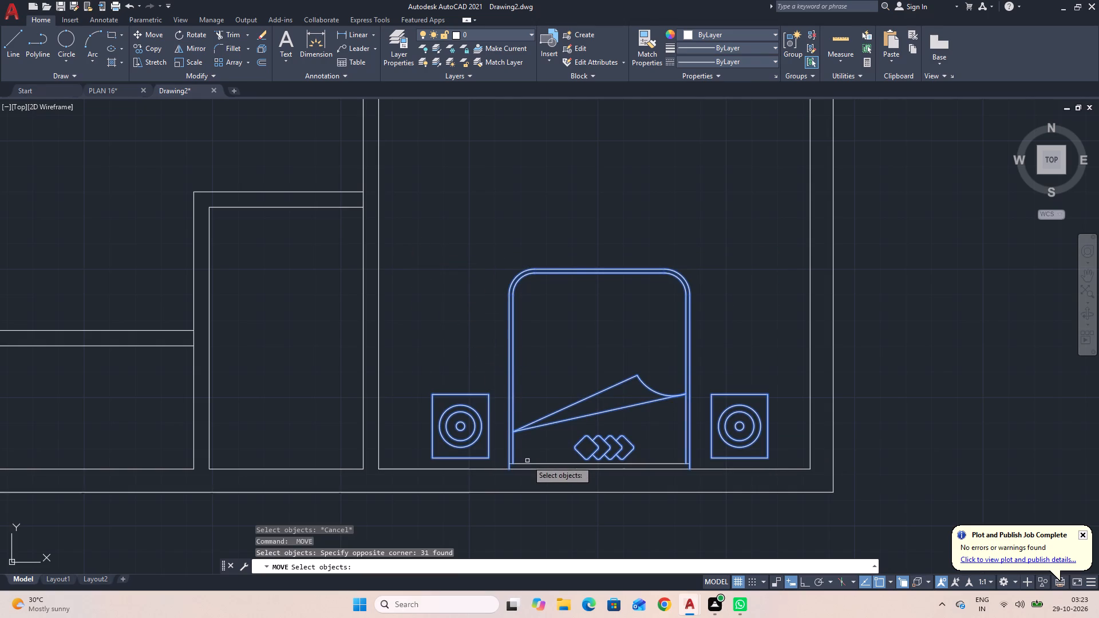
left_click(526, 463)
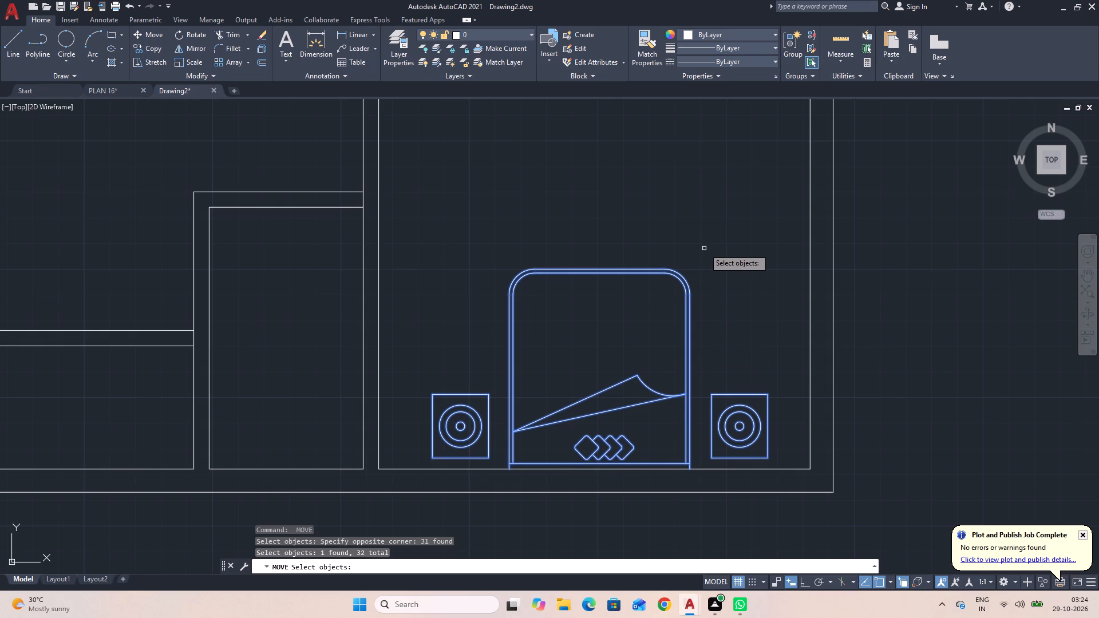
key("space")
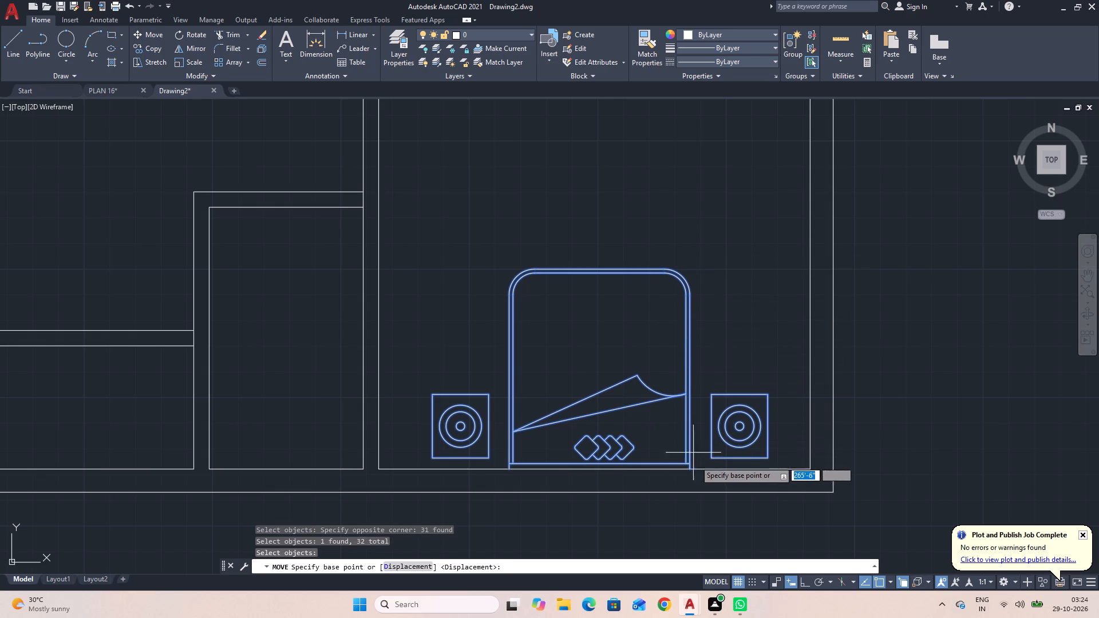
left_click(690, 471)
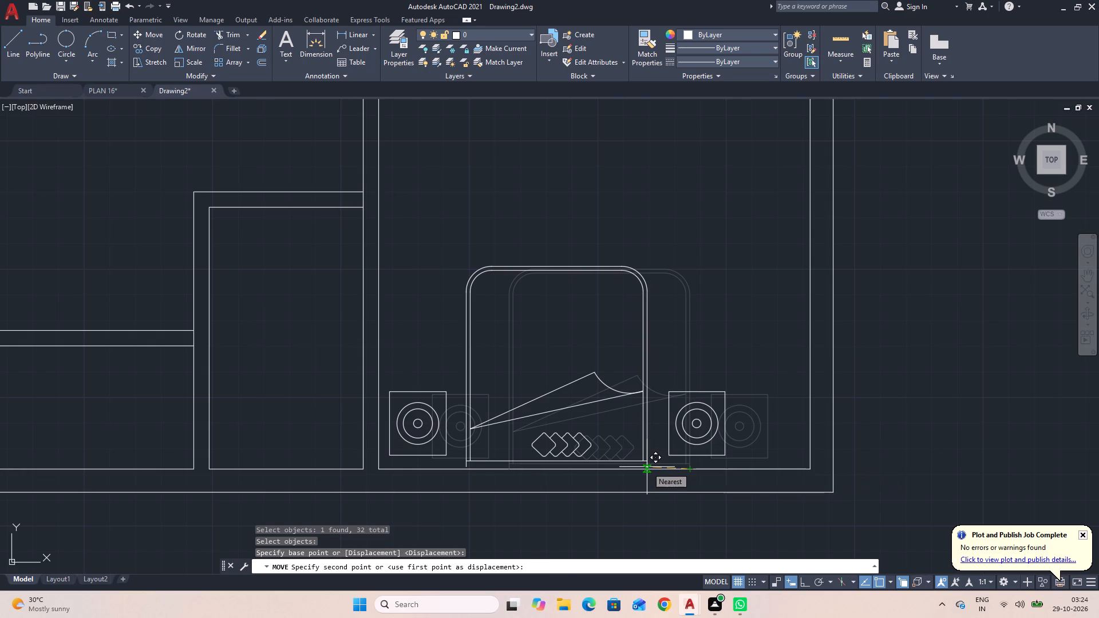
key("F8")
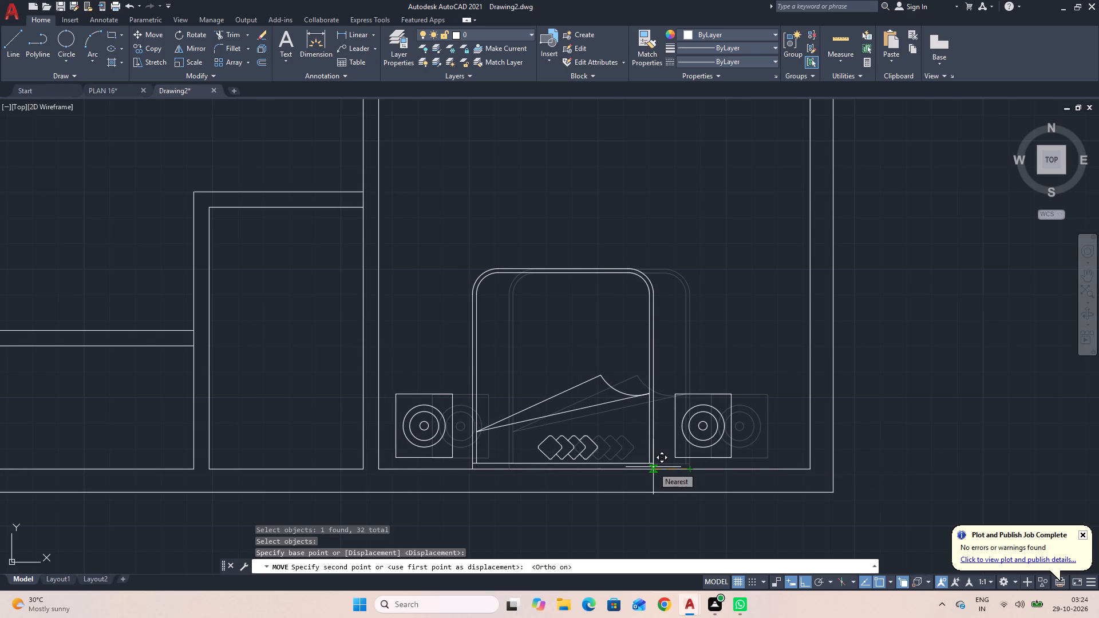
left_click(653, 467)
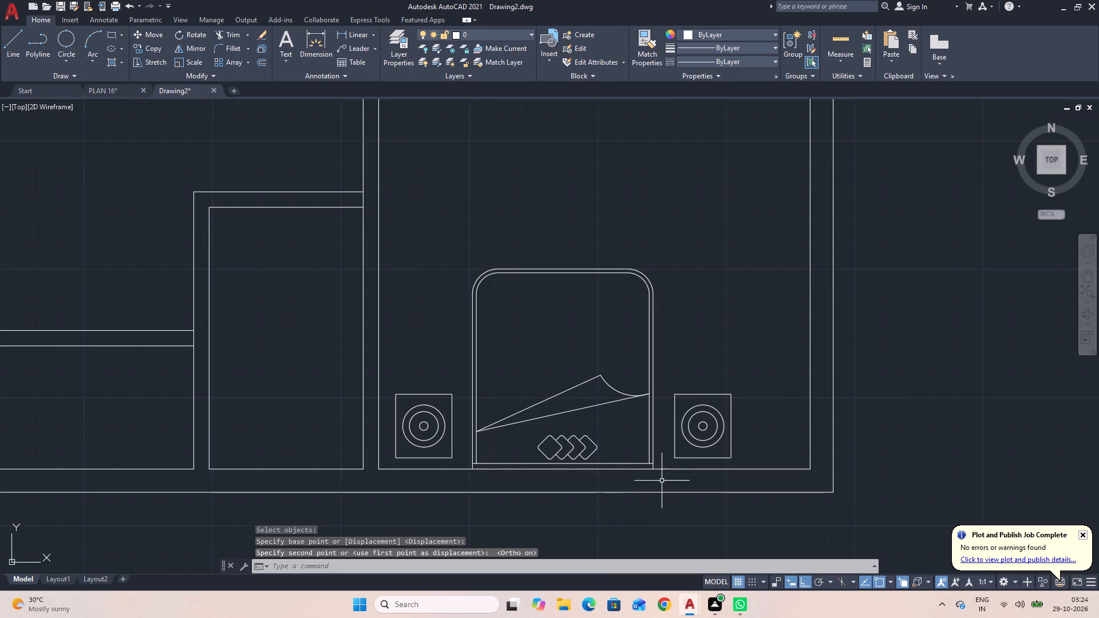
Examine how the headboard meets the southeast room's south wall and the spacing around the bed and nightstands.
scroll(660, 476, "up", 3)
middle_click_drag(561, 494, 805, 443)
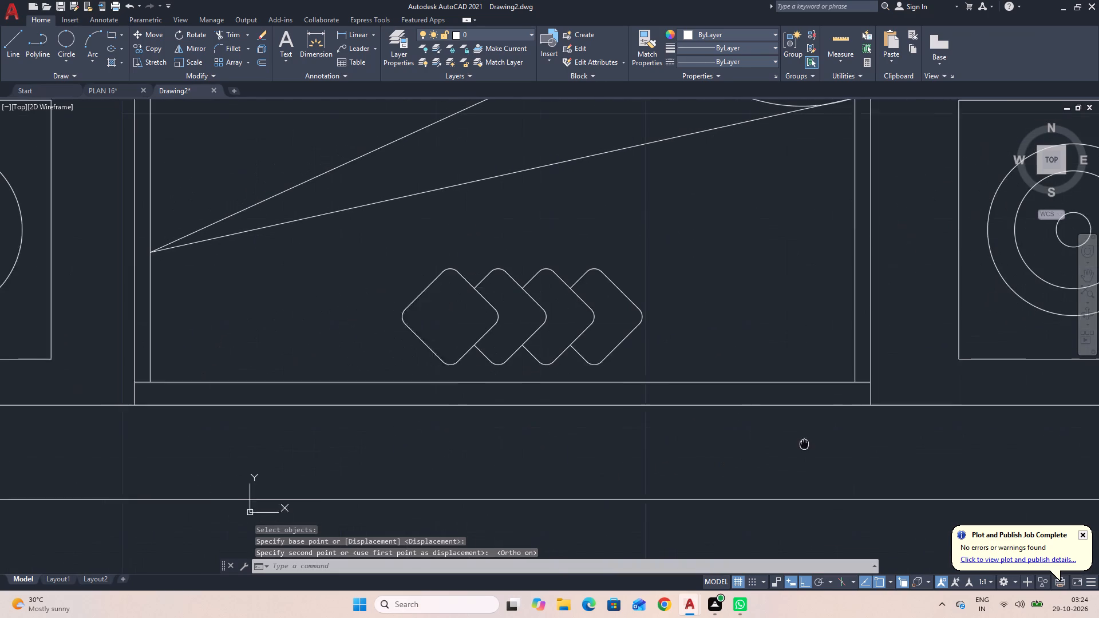
middle_click_drag(805, 443, 805, 443)
scroll(750, 454, "down", 3)
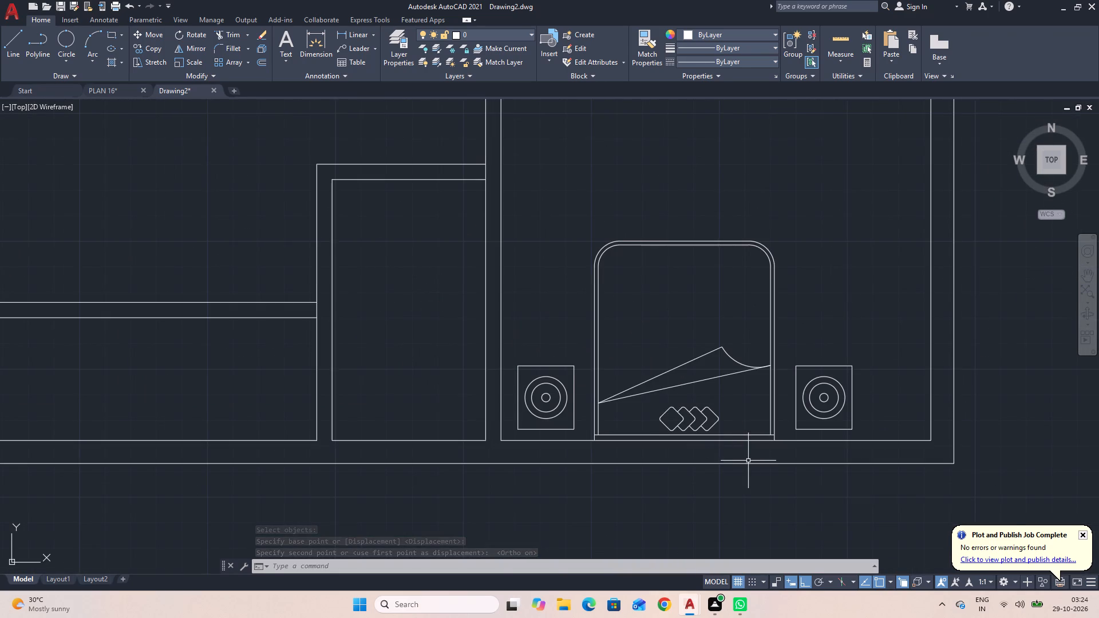
middle_click_drag(748, 461, 671, 458)
scroll(679, 461, "down", 1)
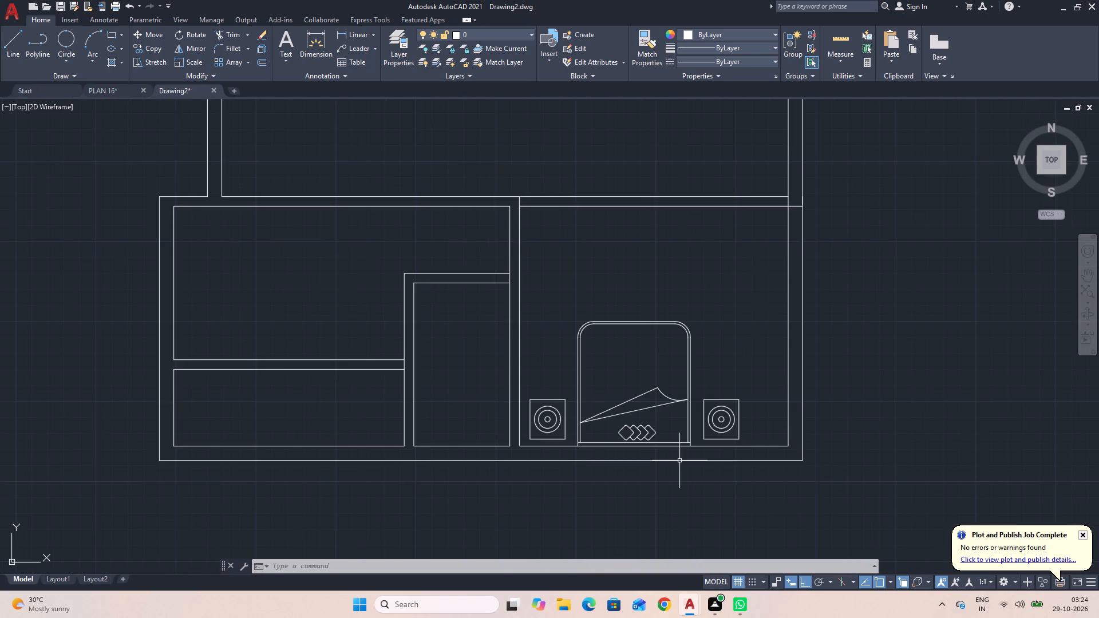
scroll(679, 461, "up", 1)
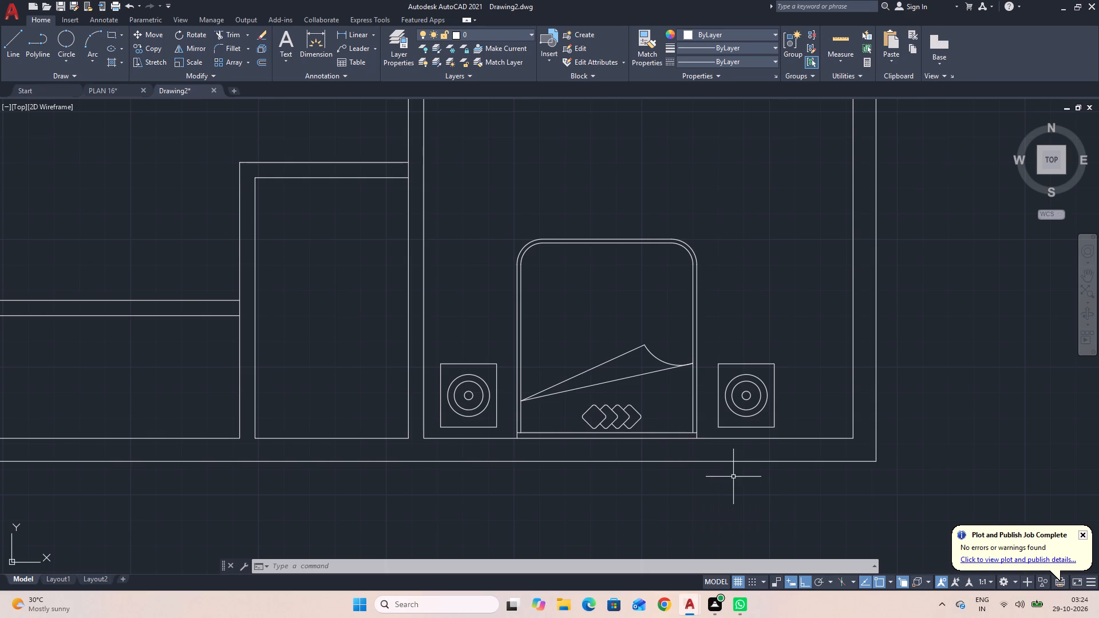
scroll(745, 357, "down", 1)
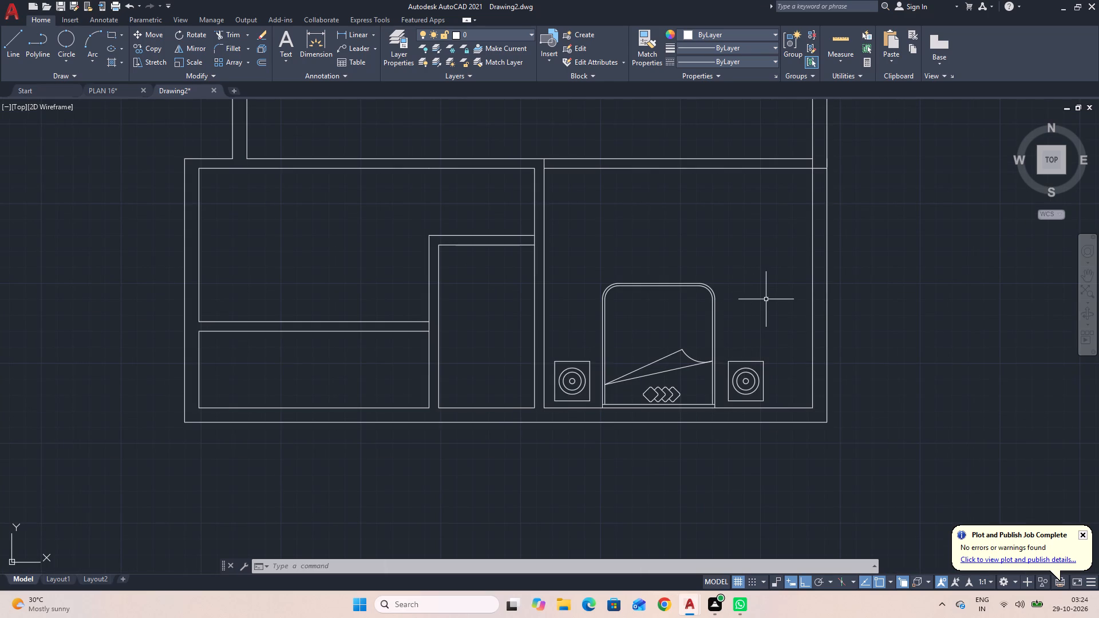
Draw a north–south wardrobe front line between the southeast room's north and south walls, just east of the east nightstand.
type("L")
key("space")
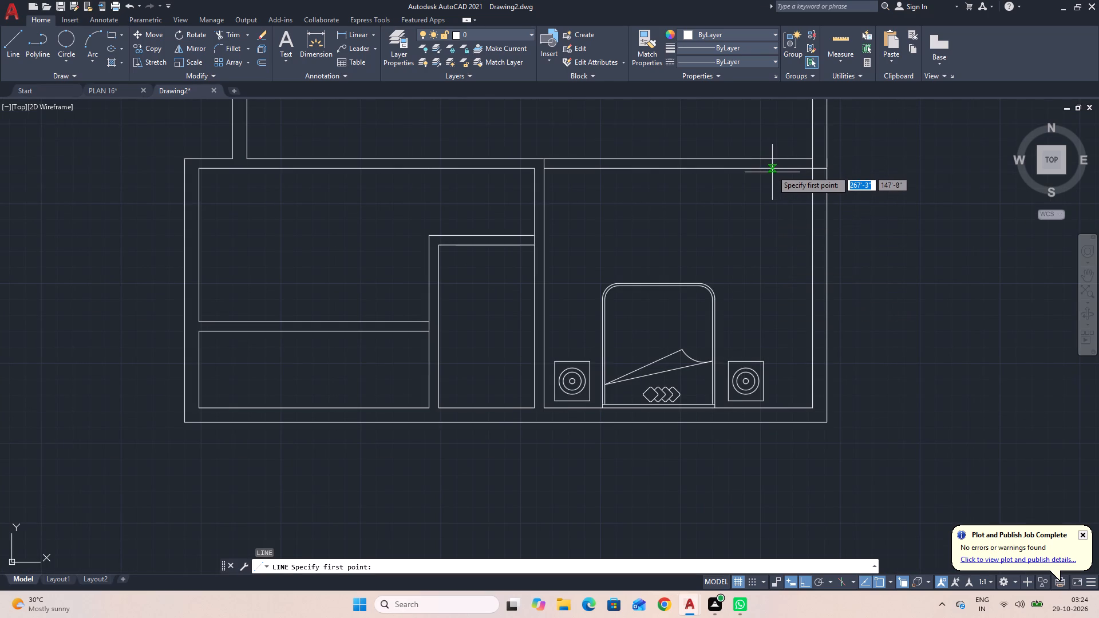
left_click(773, 170)
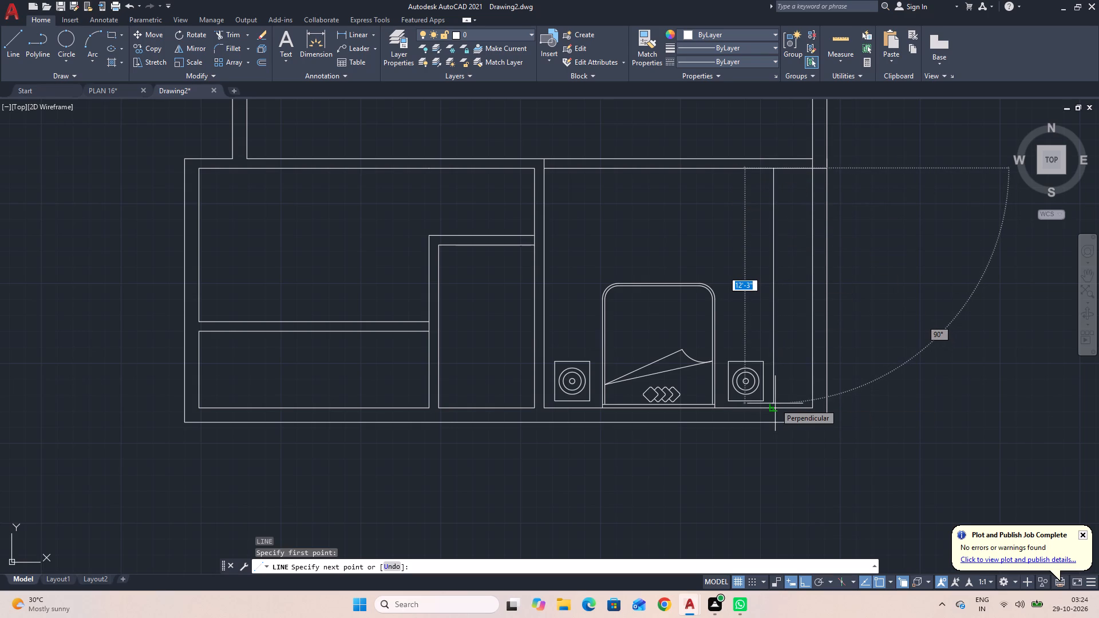
left_click(771, 407)
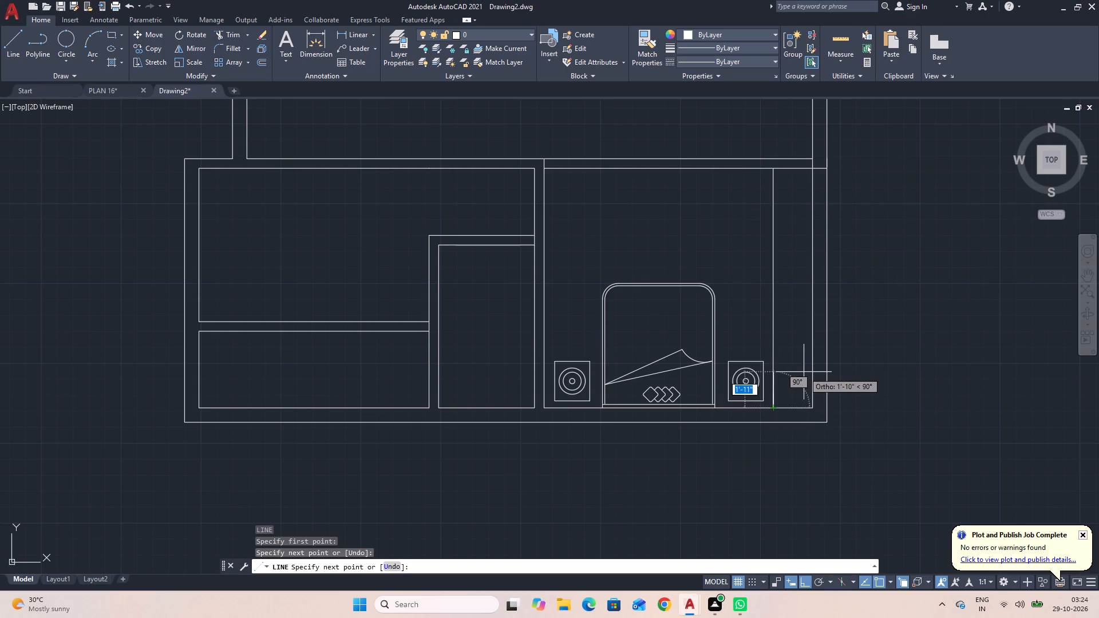
key("Escape")
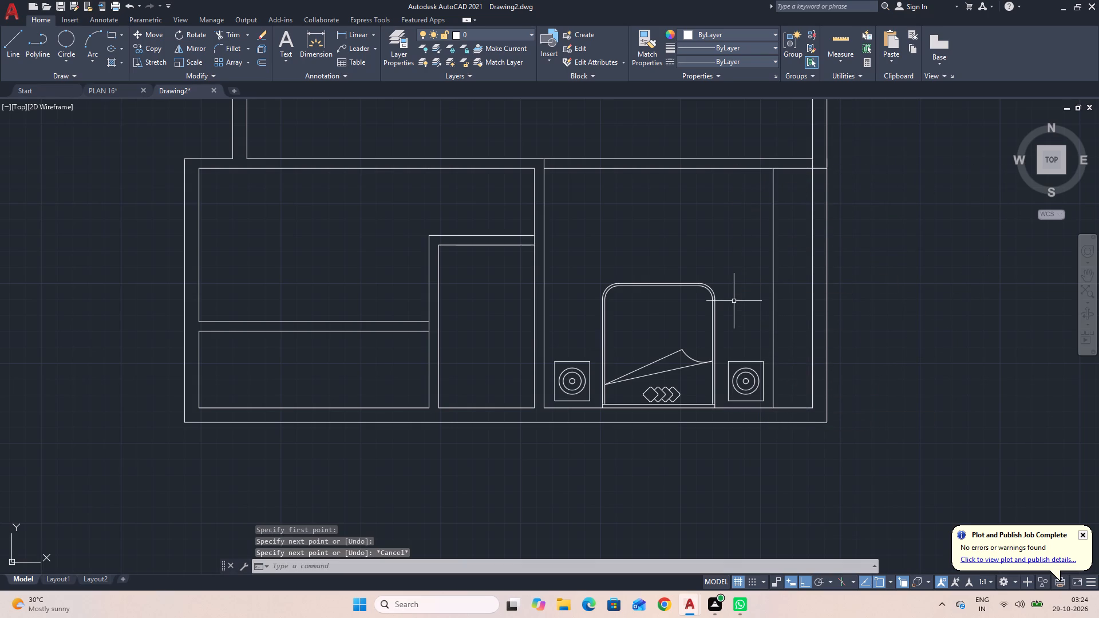
Divide the strip along the southeast room's east wall into three compartments with two horizontal lines spanning its width.
key("space")
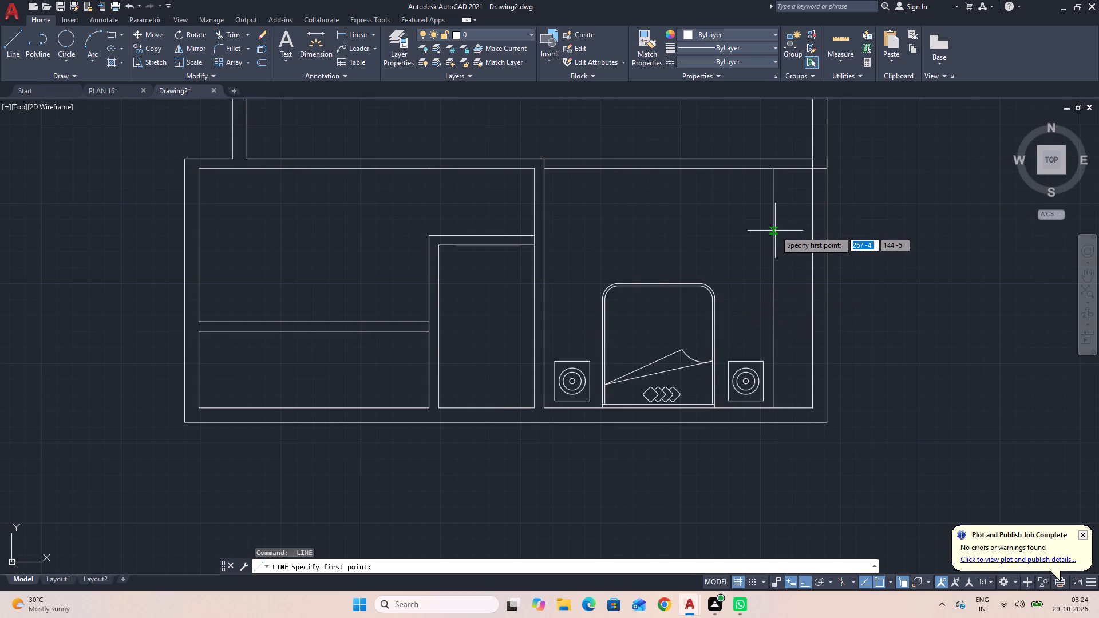
left_click(775, 231)
left_click(812, 231)
key("Escape")
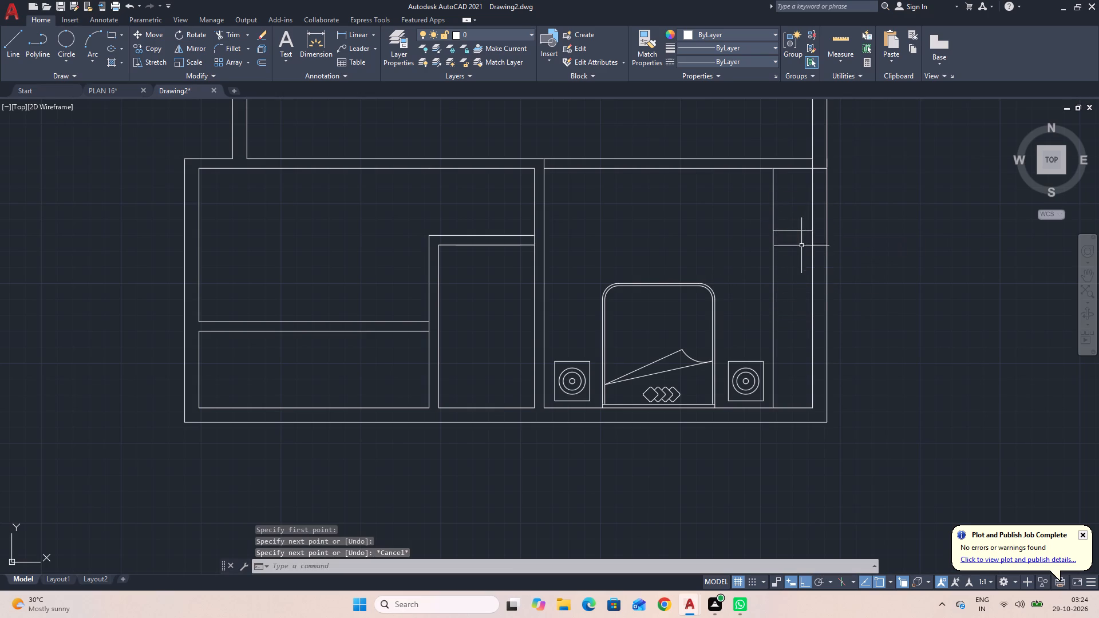
key("space")
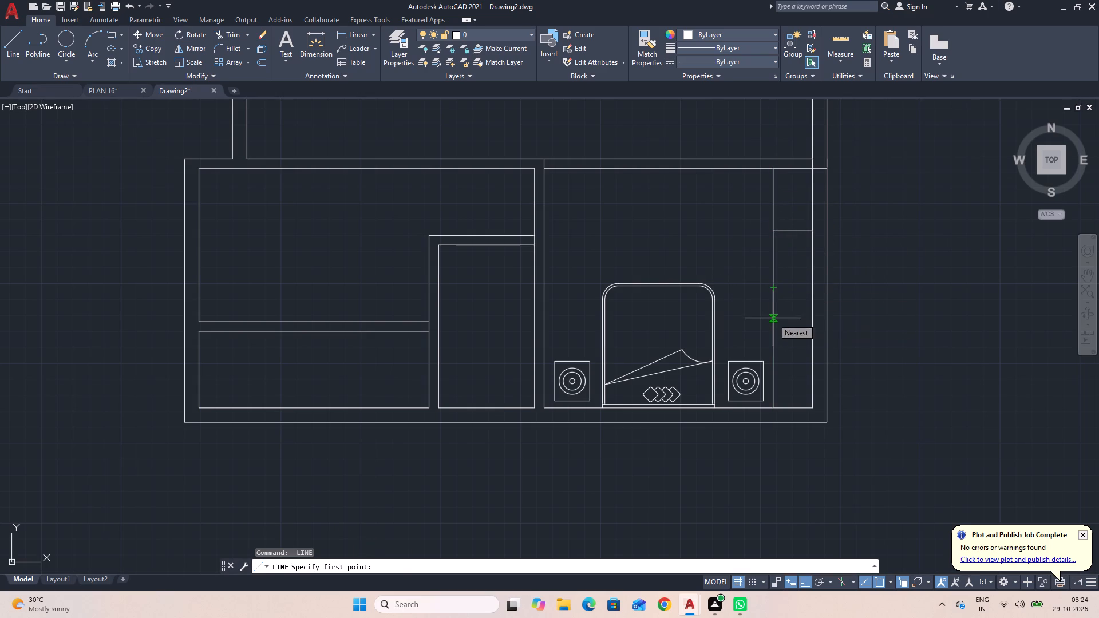
left_click(773, 318)
left_click(813, 319)
key("Escape")
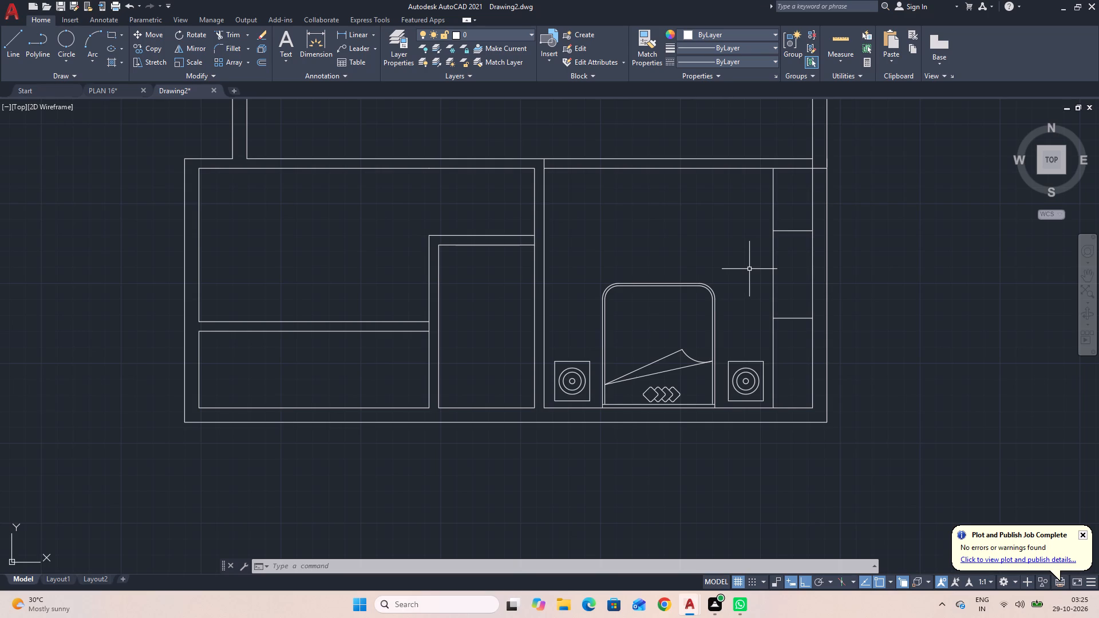
key("Escape")
Draw a window outline about 3'-1" wide through the south wall's thickness, from the southeast room's southwest corner to the headboard's west edge.
key("space")
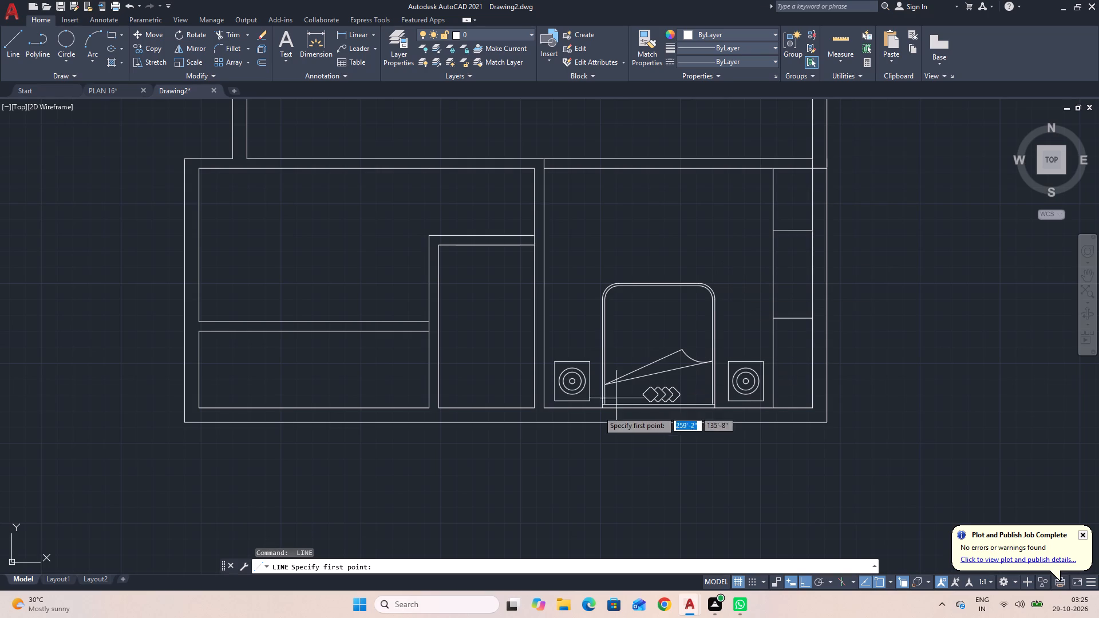
scroll(554, 424, "up", 1)
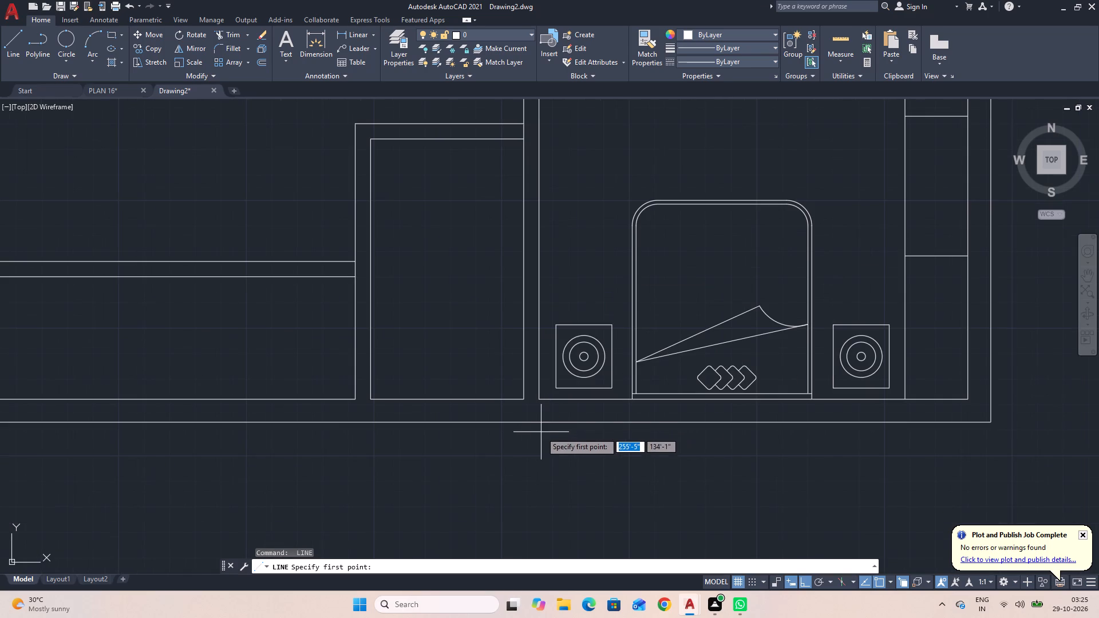
left_click(537, 402)
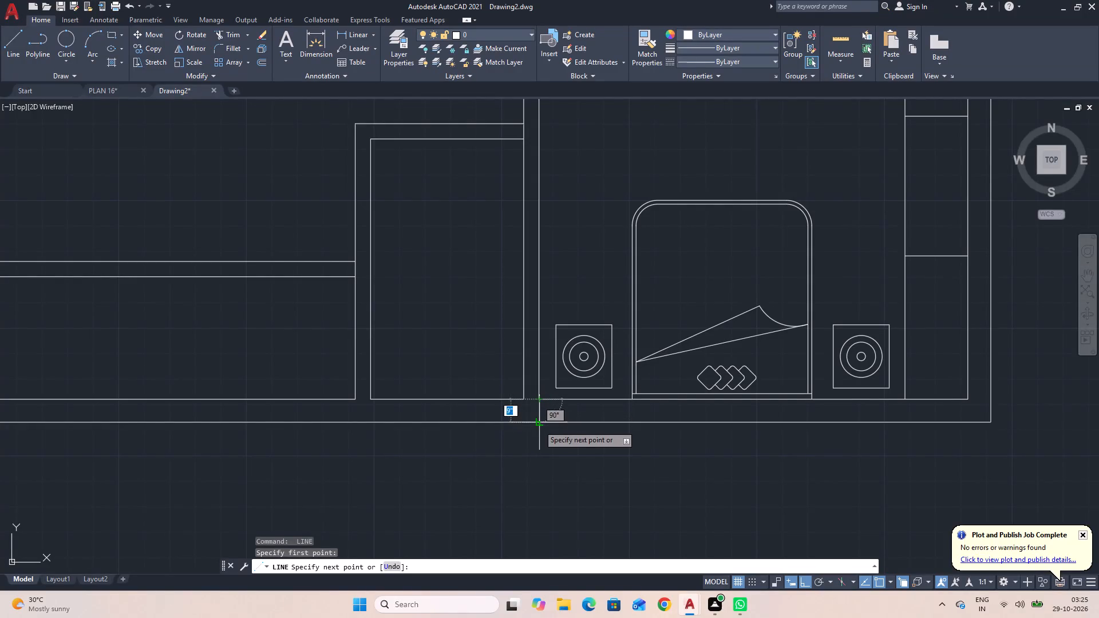
left_click(539, 425)
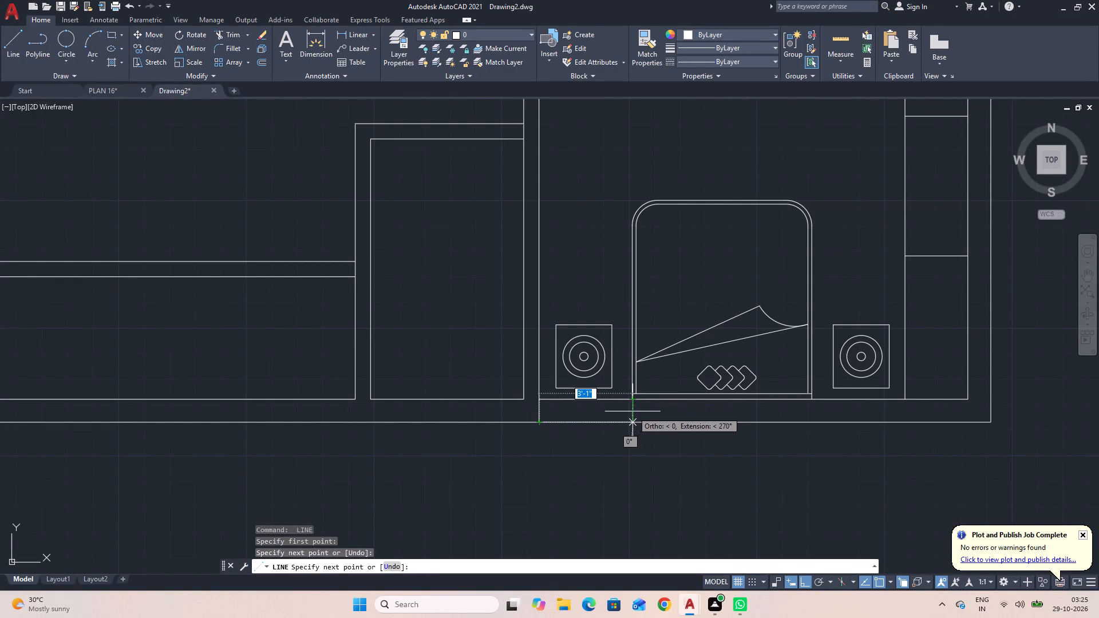
left_click(632, 411)
left_click(634, 396)
key("Escape")
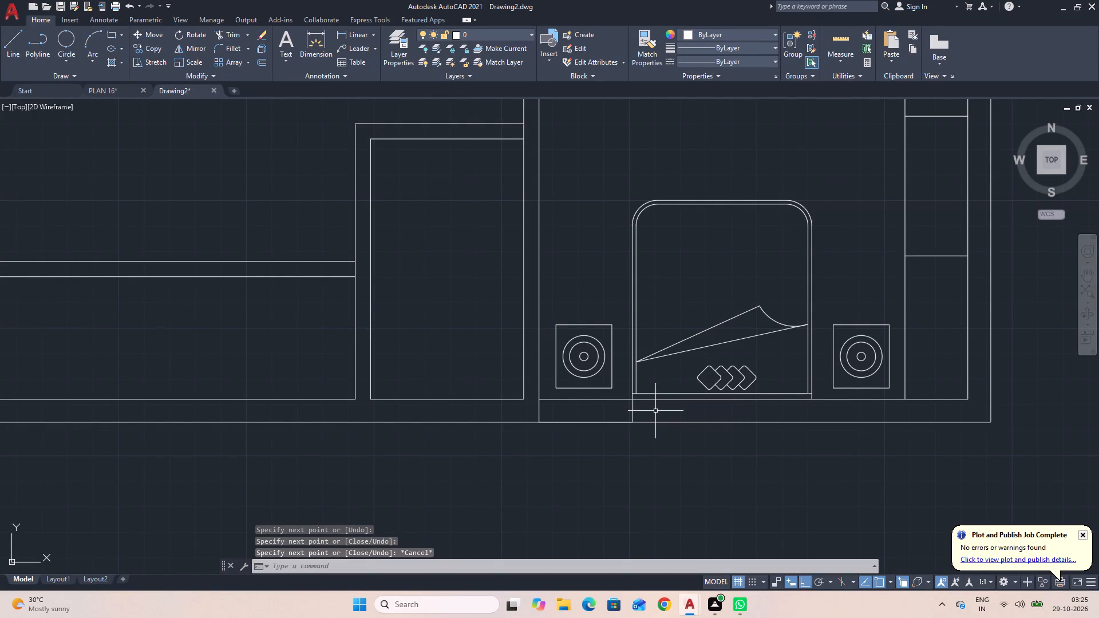
Draw a horizontal centre line across the new window opening, midway through the south wall's thickness.
key("space")
left_click(541, 411)
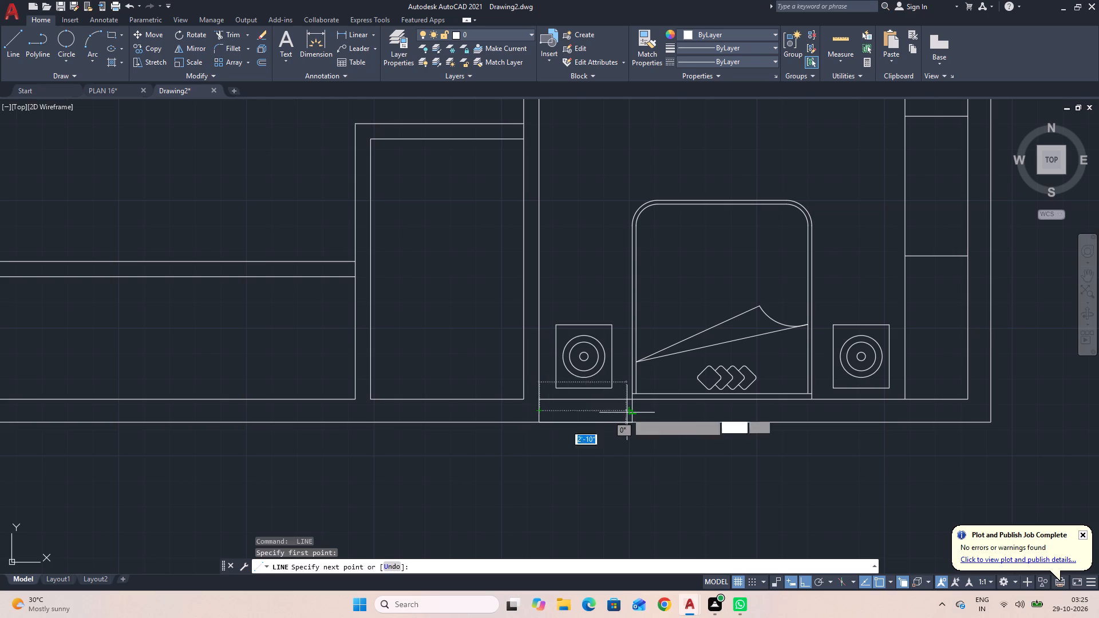
left_click(631, 409)
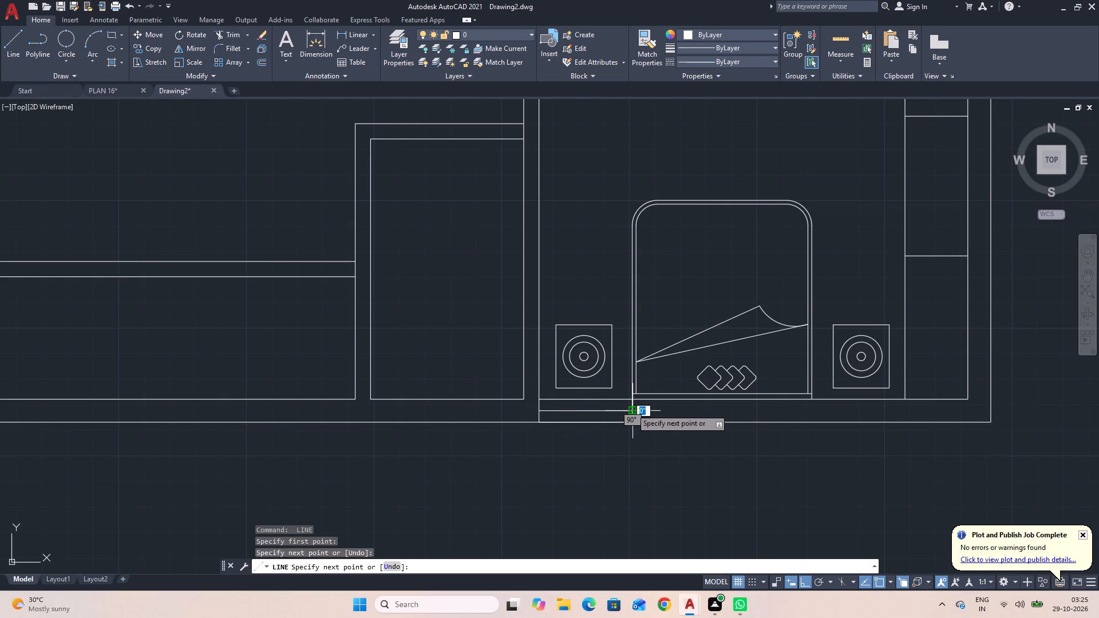
key("Escape")
scroll(611, 414, "up", 3)
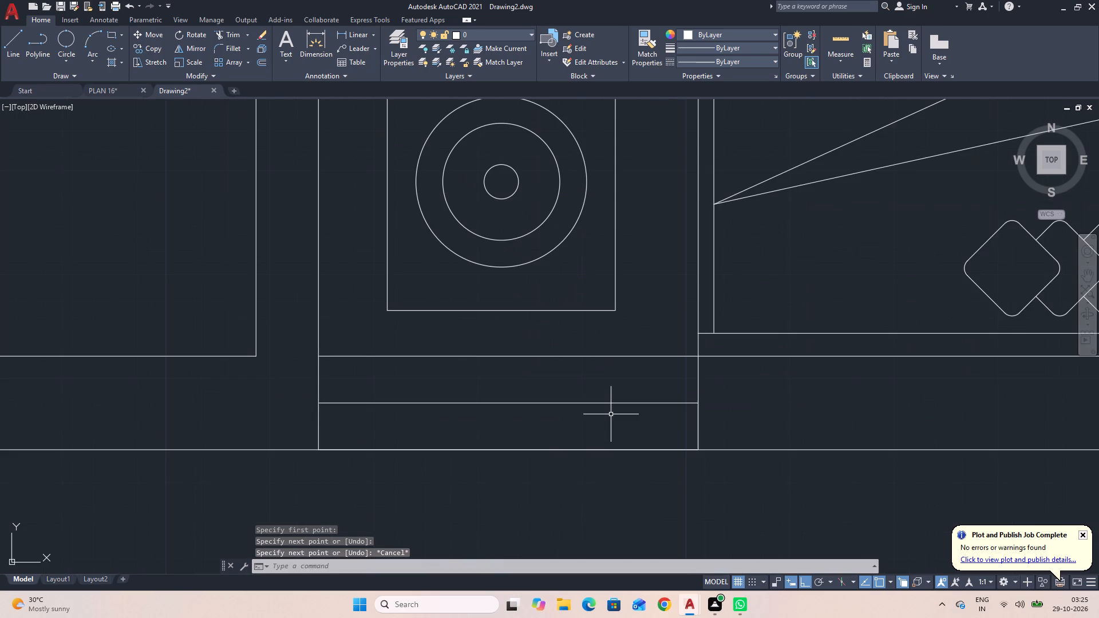
key("space")
key("Escape")
Offset the window's centre line by 1.5 to both sides and delete the original centre line.
type("O")
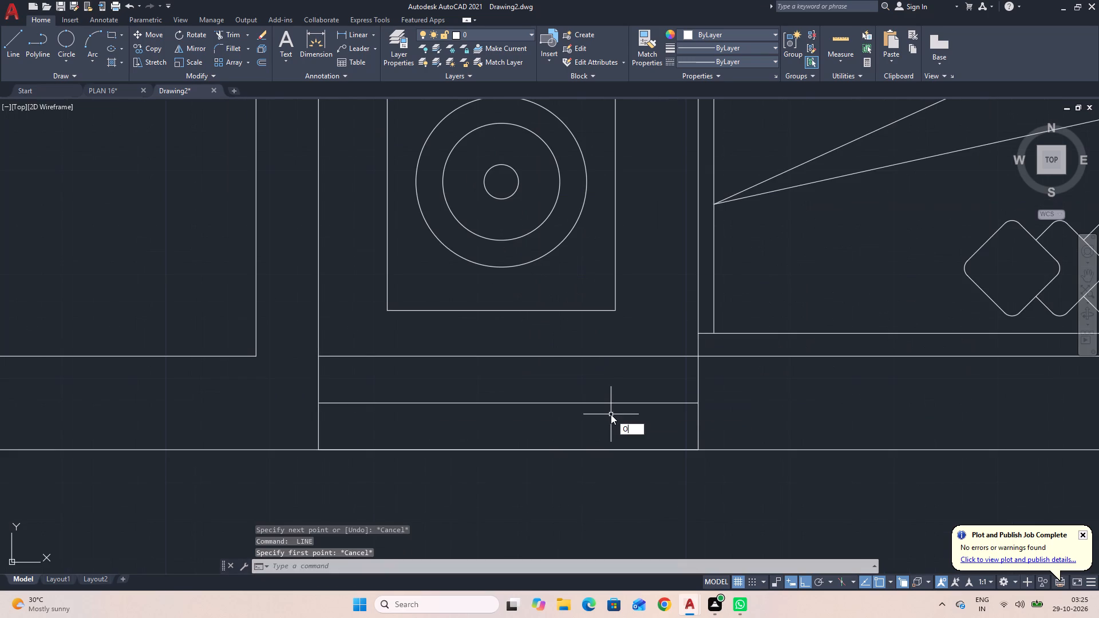
key("space")
type("1.5")
key("Return")
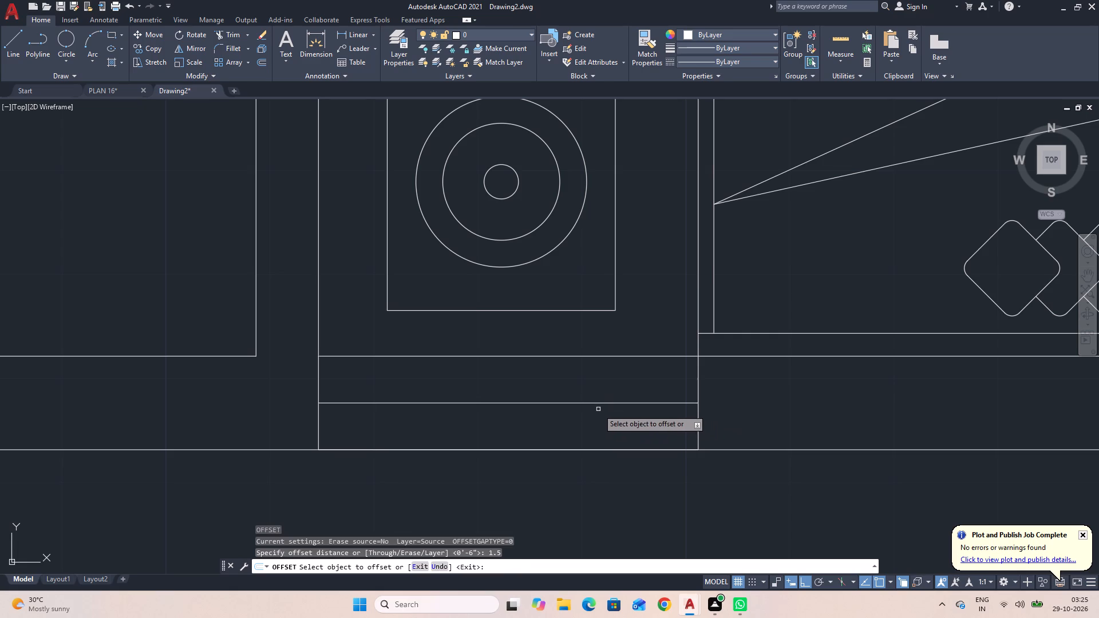
left_click(592, 402)
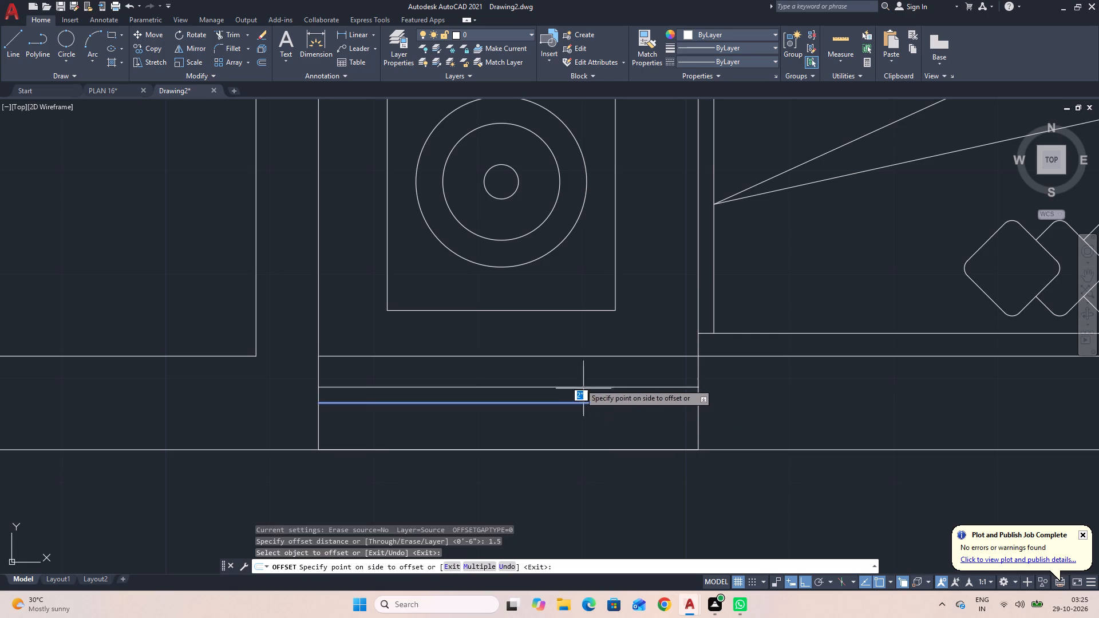
left_click(571, 369)
left_click(570, 403)
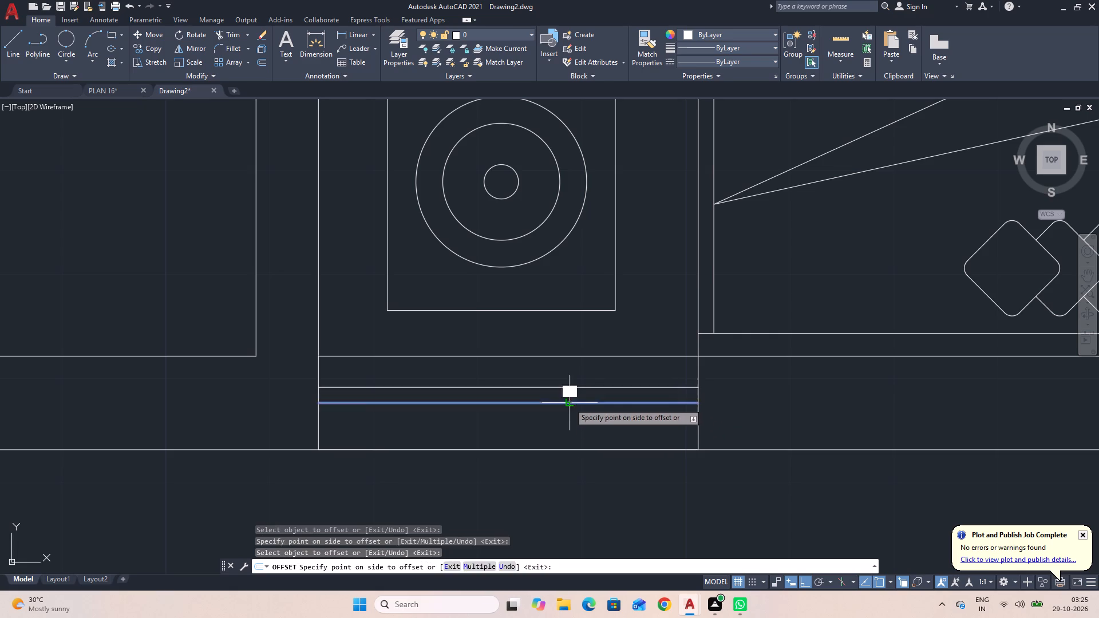
left_click(564, 433)
key("Escape")
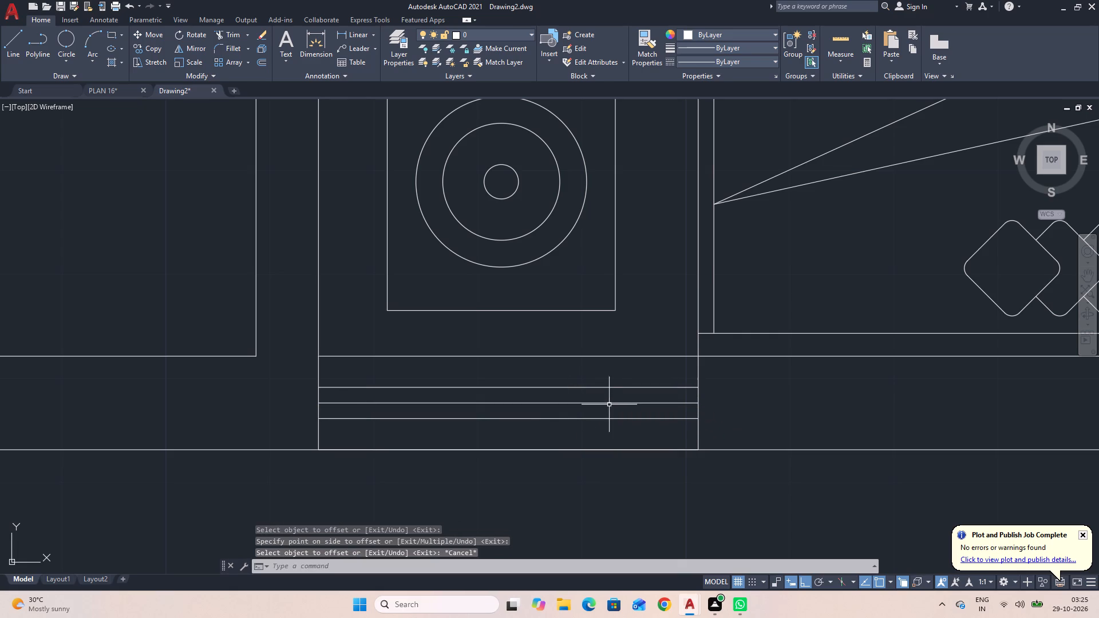
left_click(608, 403)
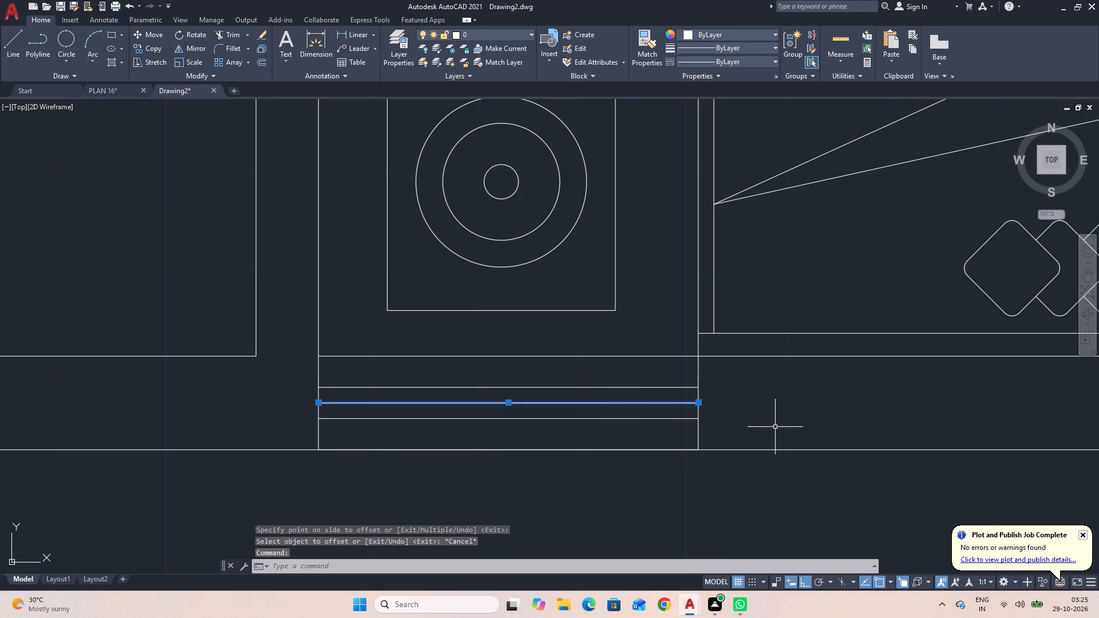
key("Delete")
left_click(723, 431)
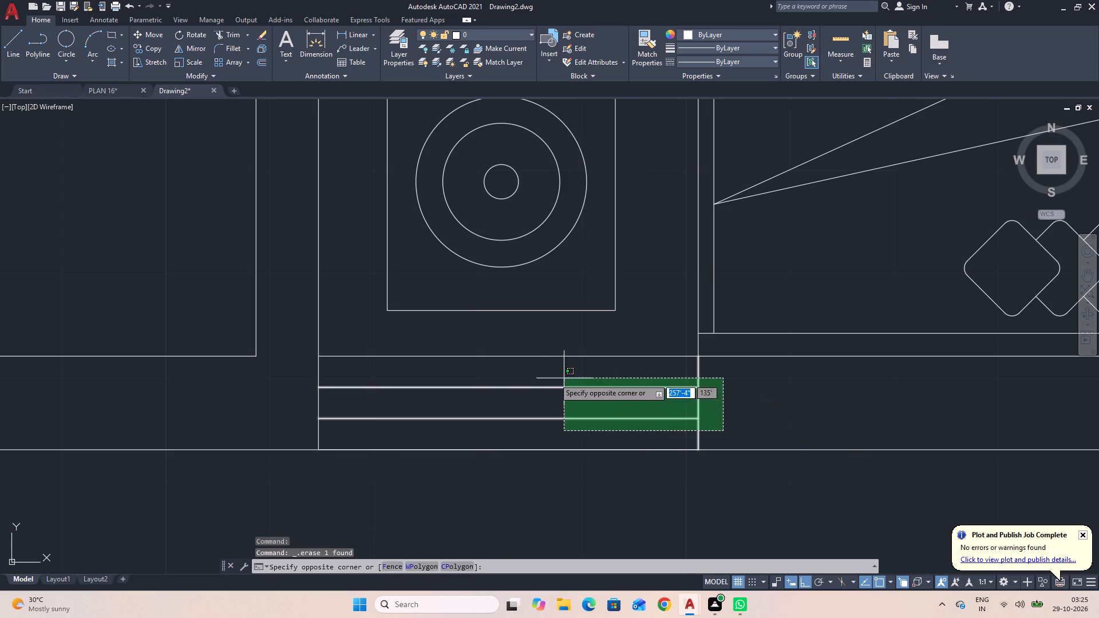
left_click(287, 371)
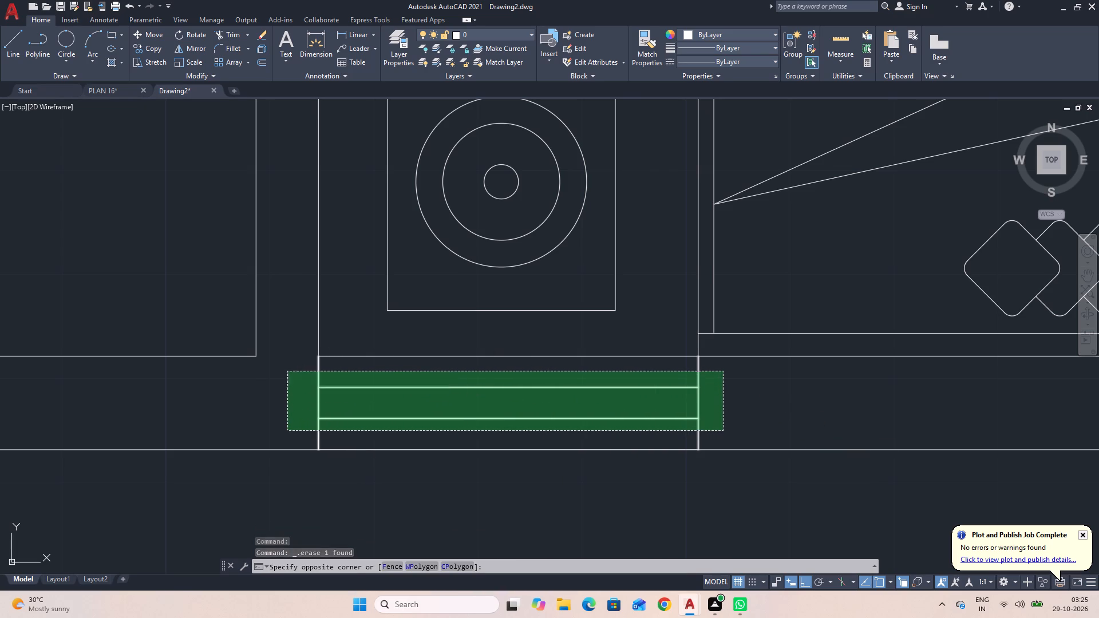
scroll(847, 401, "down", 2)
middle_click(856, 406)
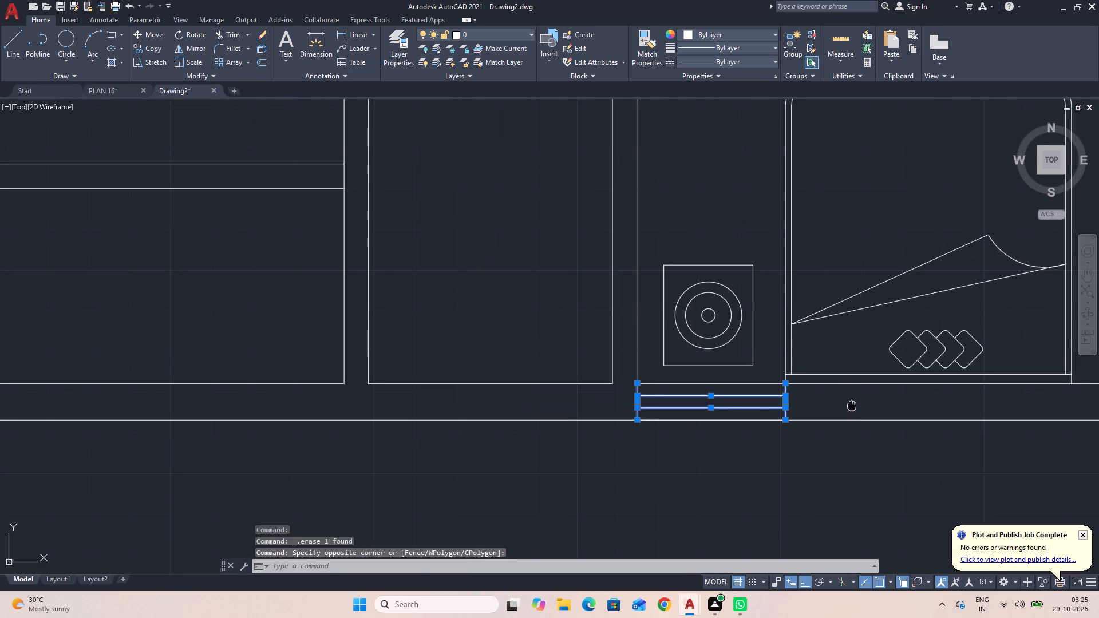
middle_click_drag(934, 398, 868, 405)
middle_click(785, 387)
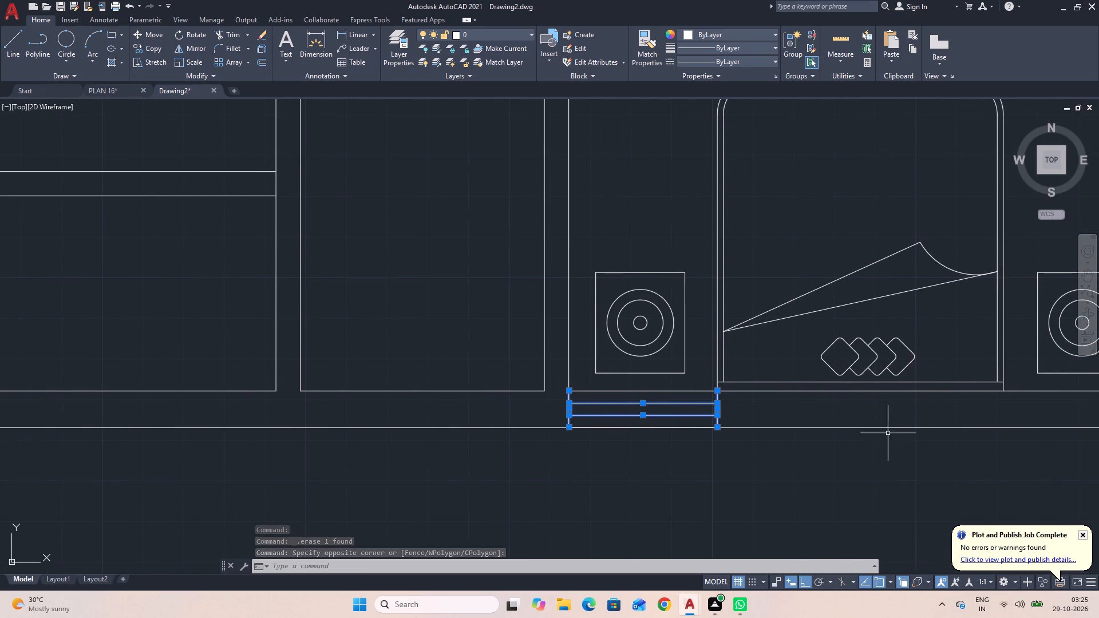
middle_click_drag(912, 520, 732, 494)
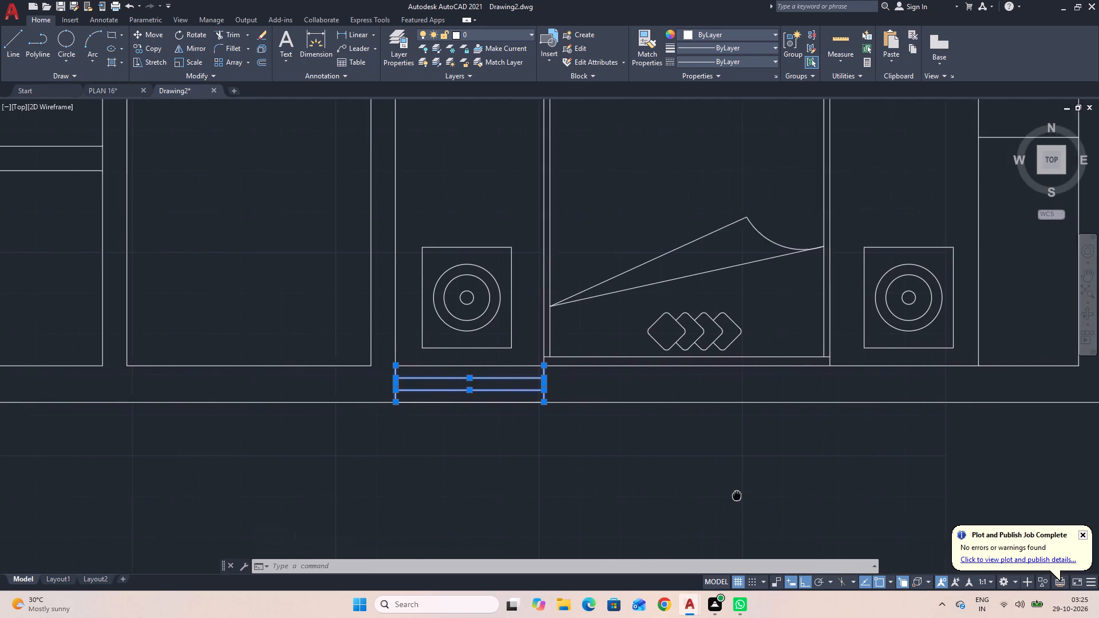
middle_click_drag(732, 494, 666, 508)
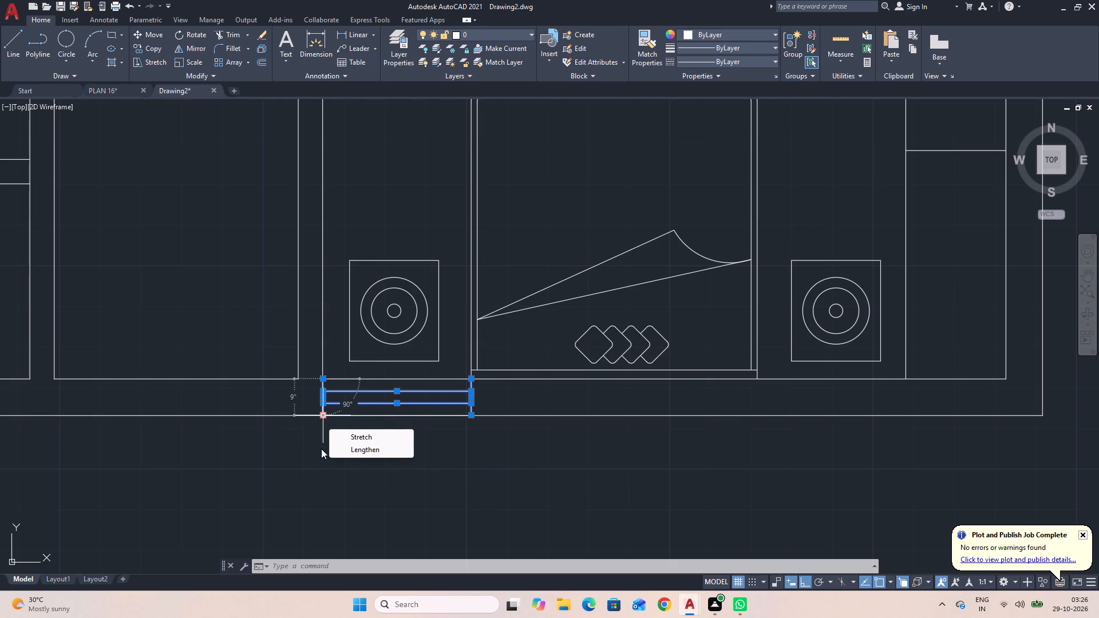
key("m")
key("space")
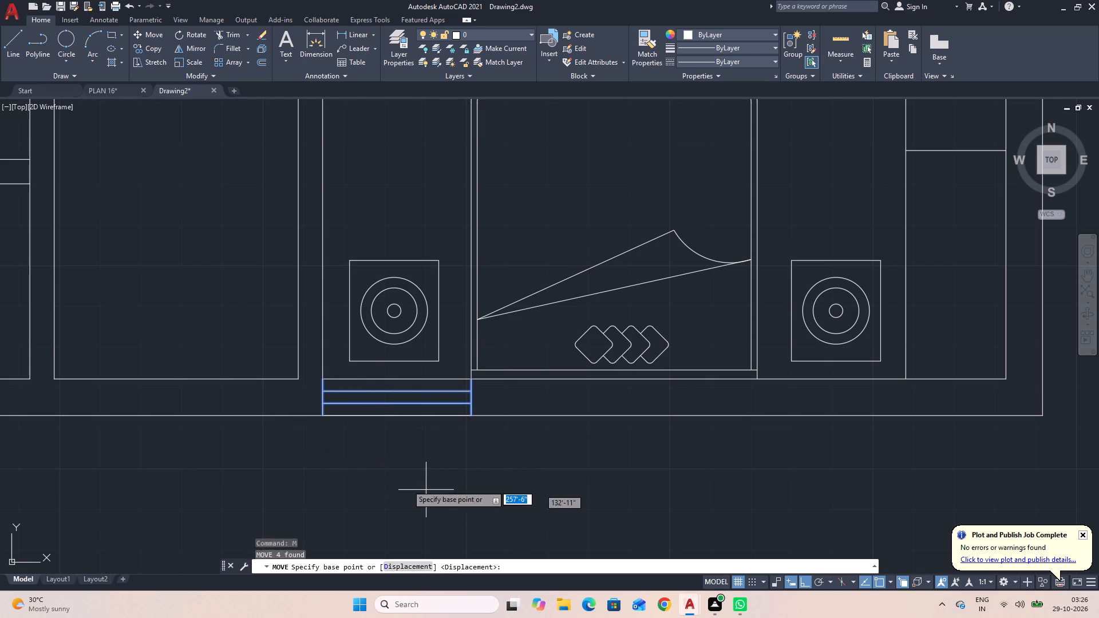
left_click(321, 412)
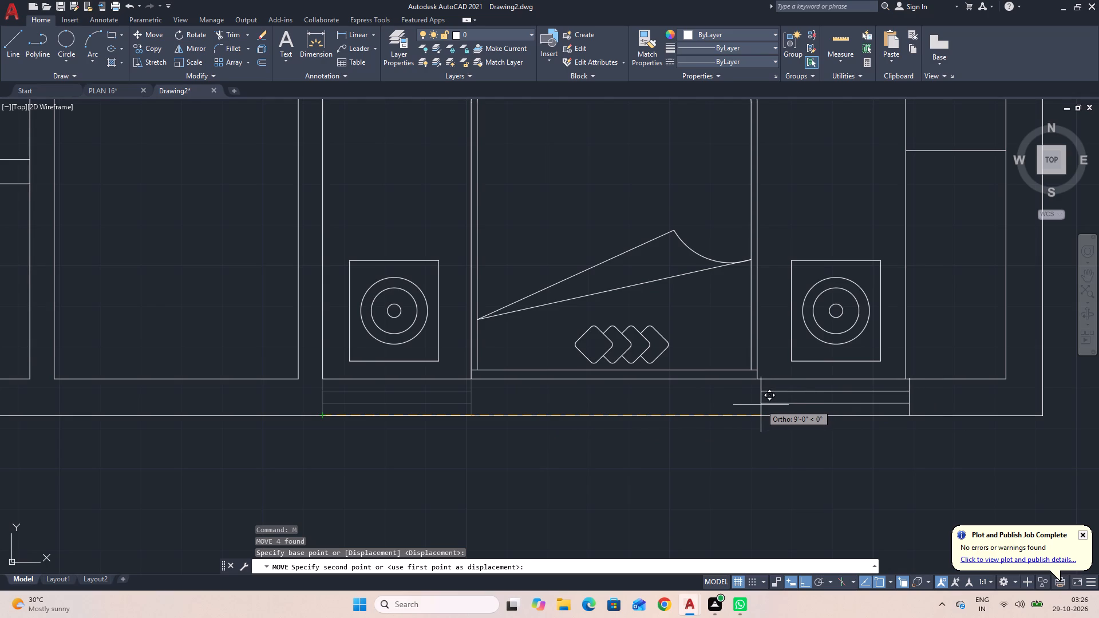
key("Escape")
Copy the four-line window from the southeast room's southwest corner to the headboard's east edge in the south wall.
left_click(481, 411)
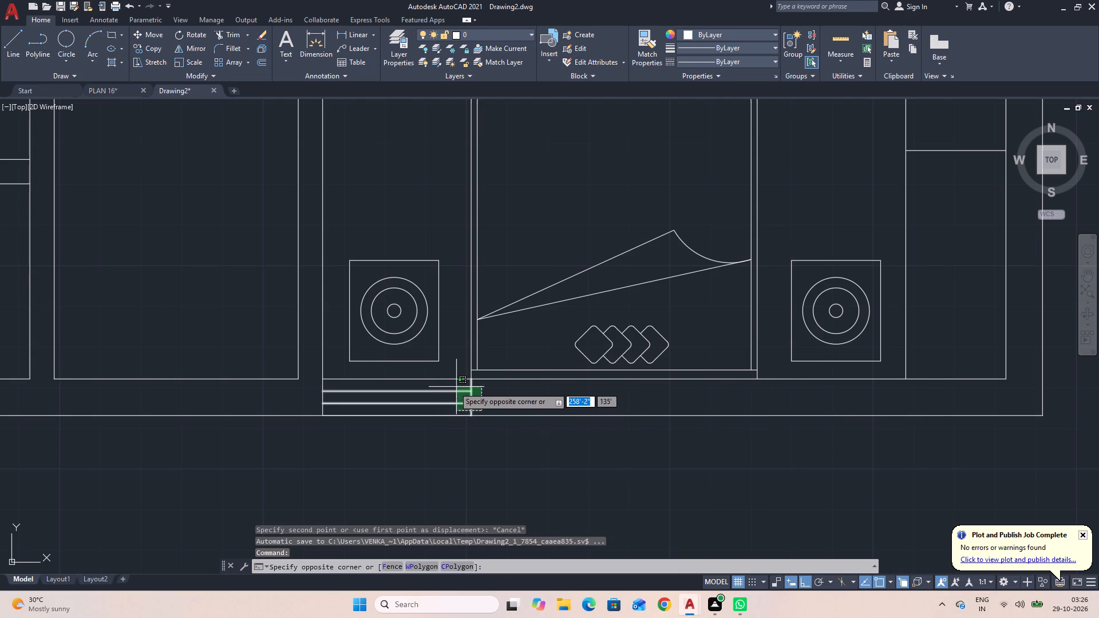
left_click(304, 386)
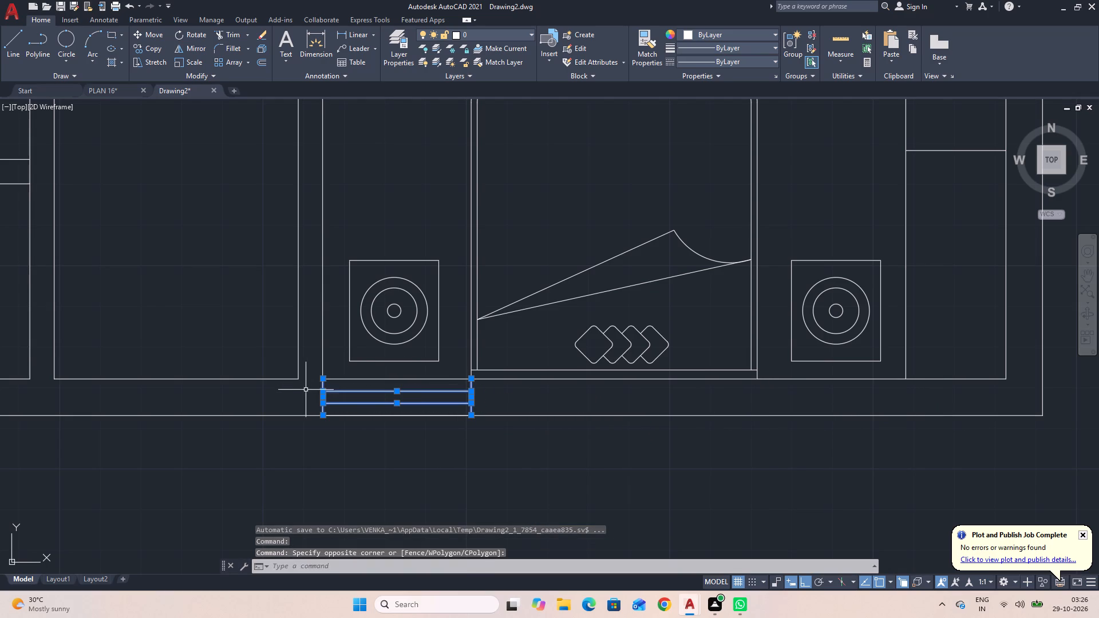
key("c")
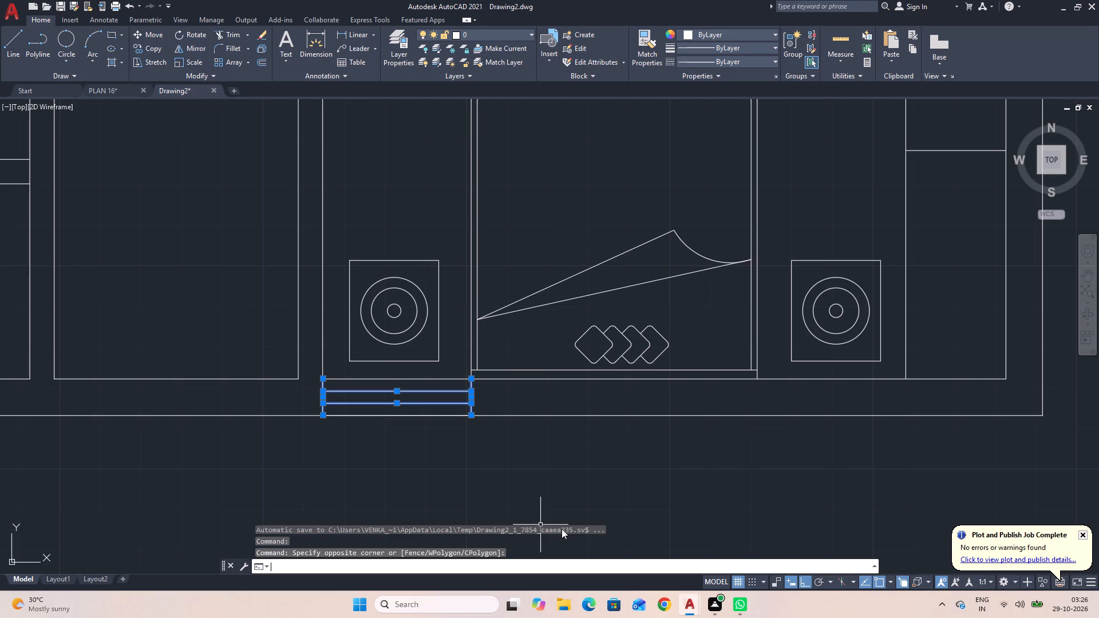
type("O")
key("space")
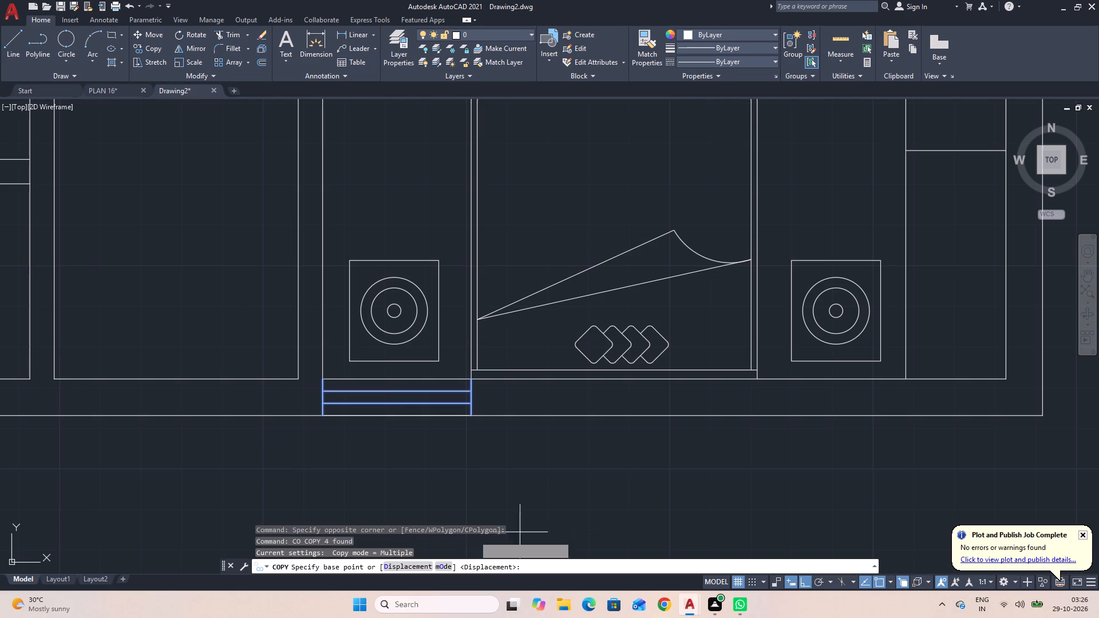
left_click(320, 414)
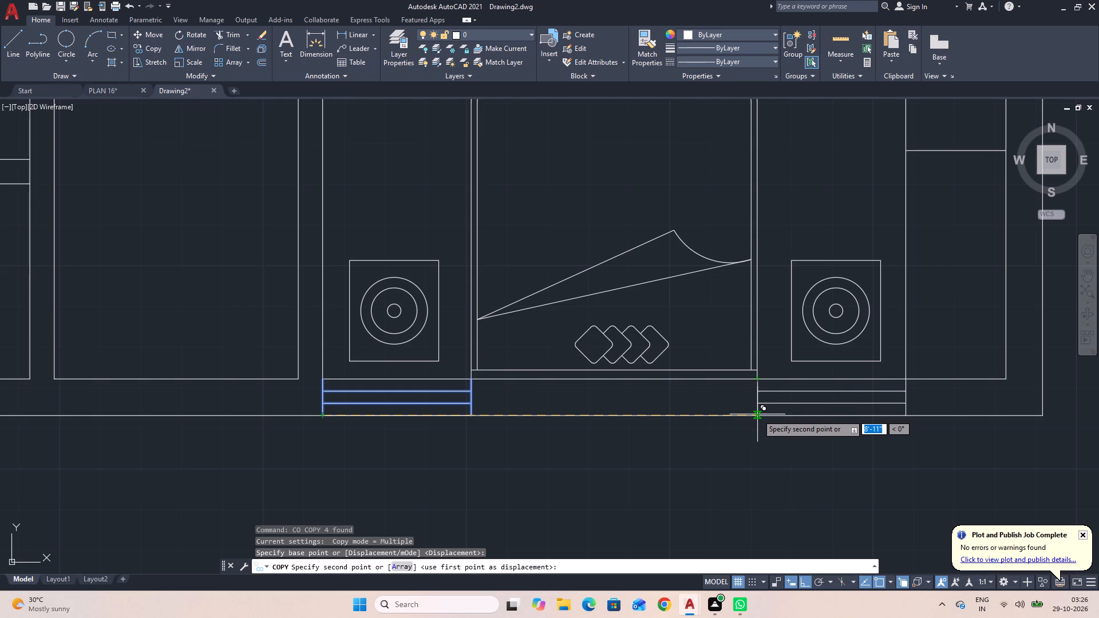
left_click(757, 415)
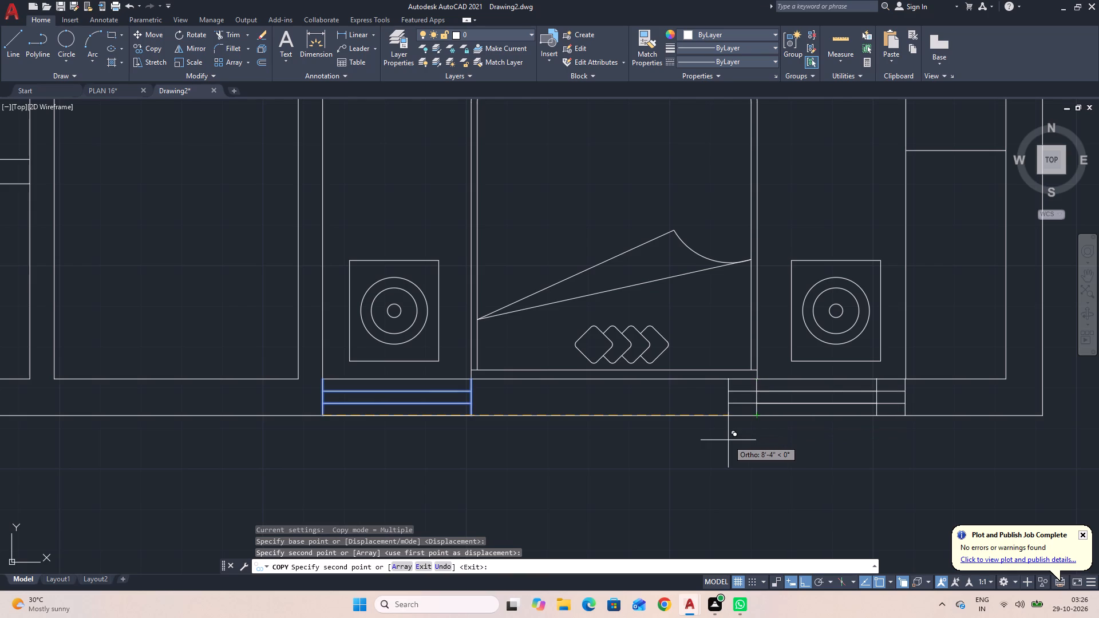
key("Escape")
Extend both faces of the small middle room's west wall north to the outer face of the southern rooms' north wall.
scroll(720, 443, "down", 1)
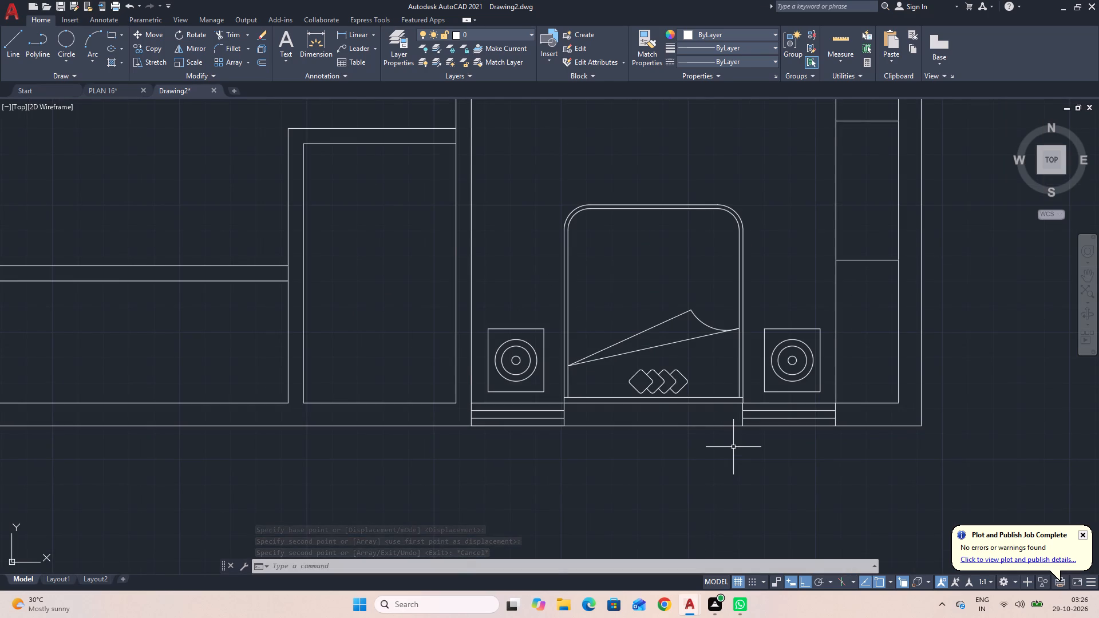
scroll(733, 447, "down", 1)
middle_click_drag(535, 523, 661, 516)
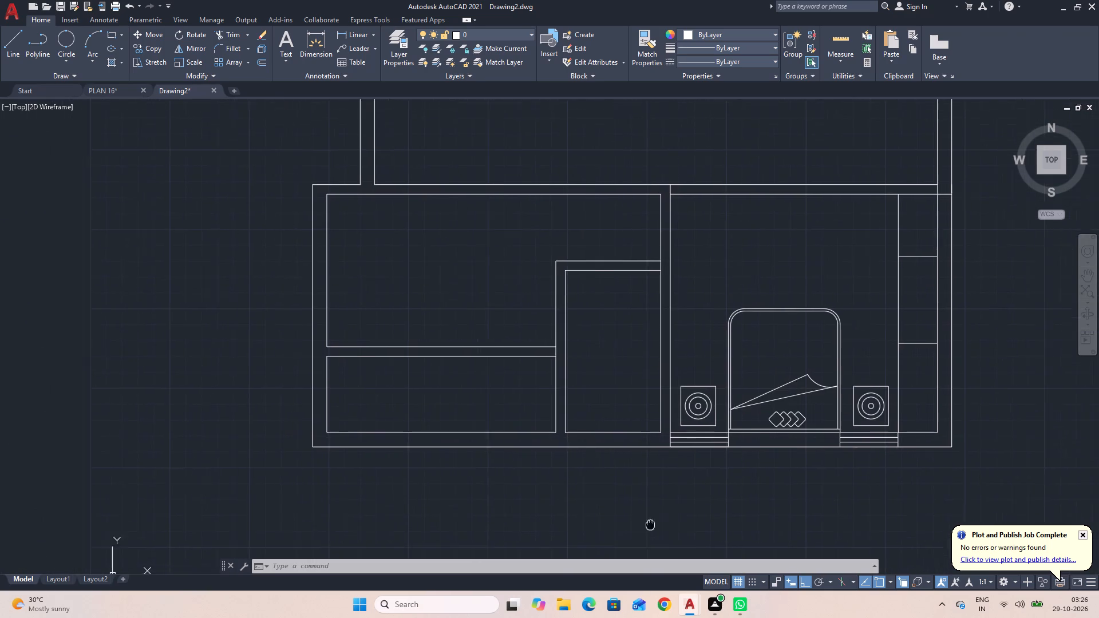
middle_click_drag(661, 516, 643, 506)
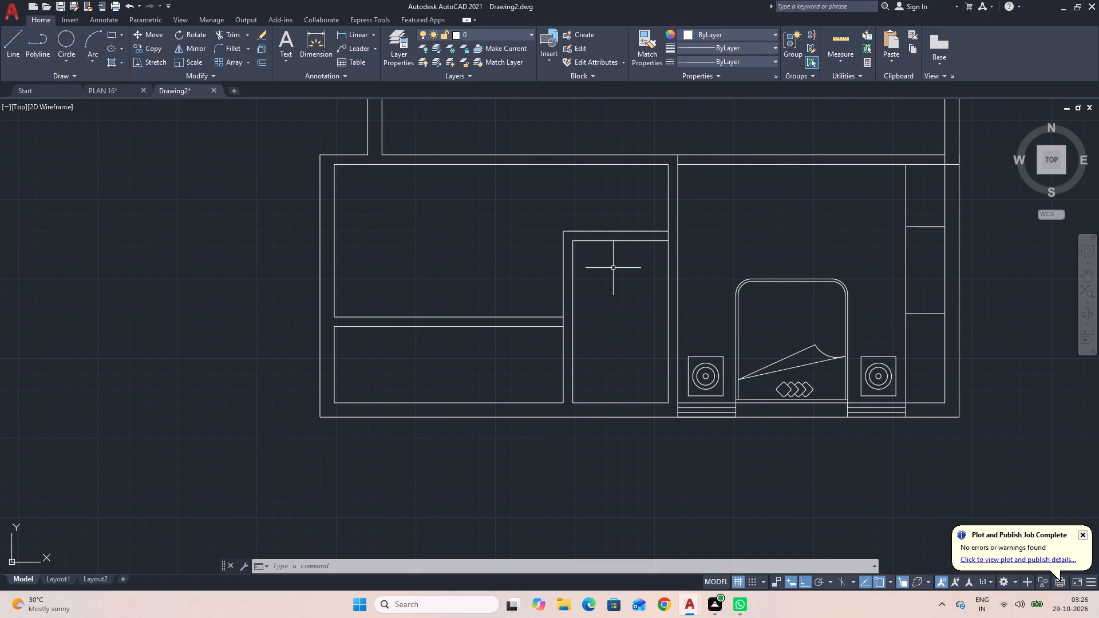
key("e")
type("X")
key("space")
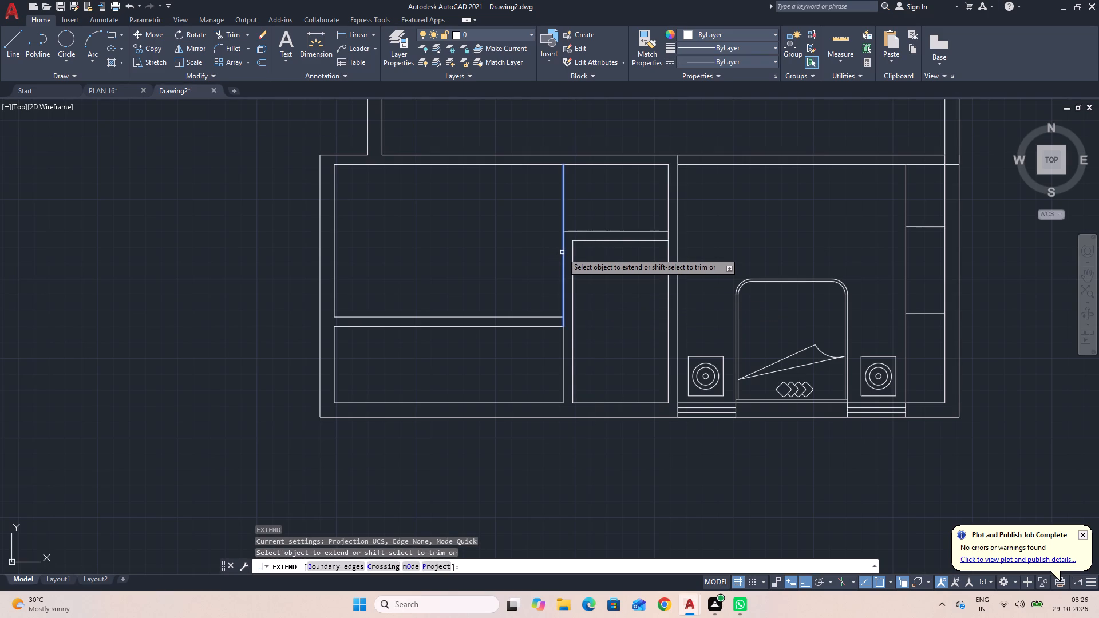
left_click(563, 251)
left_click(563, 209)
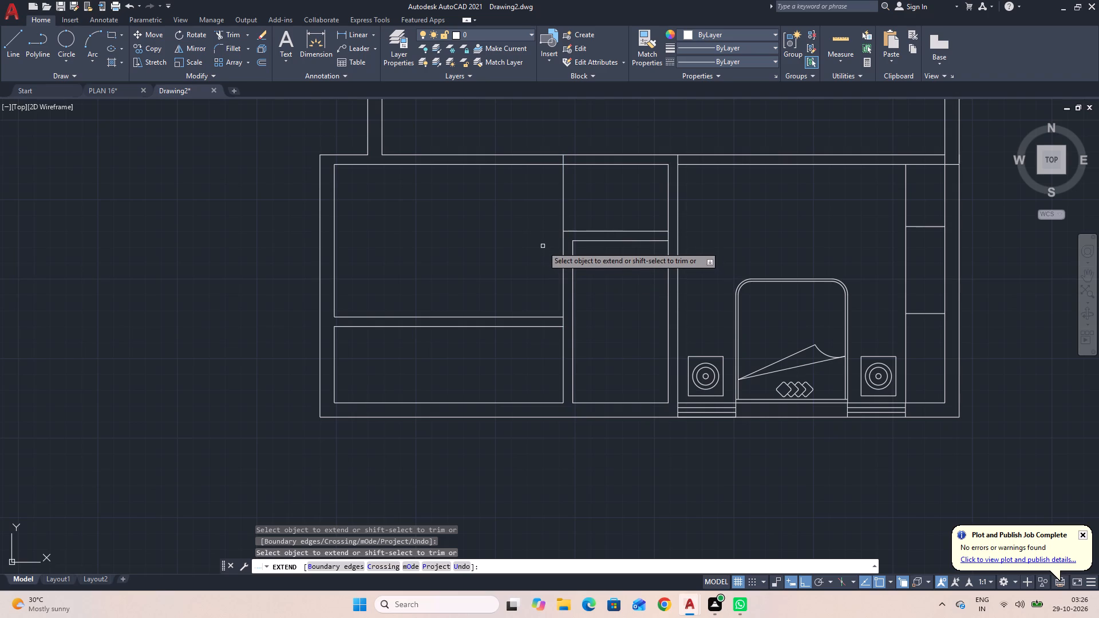
left_click(569, 262)
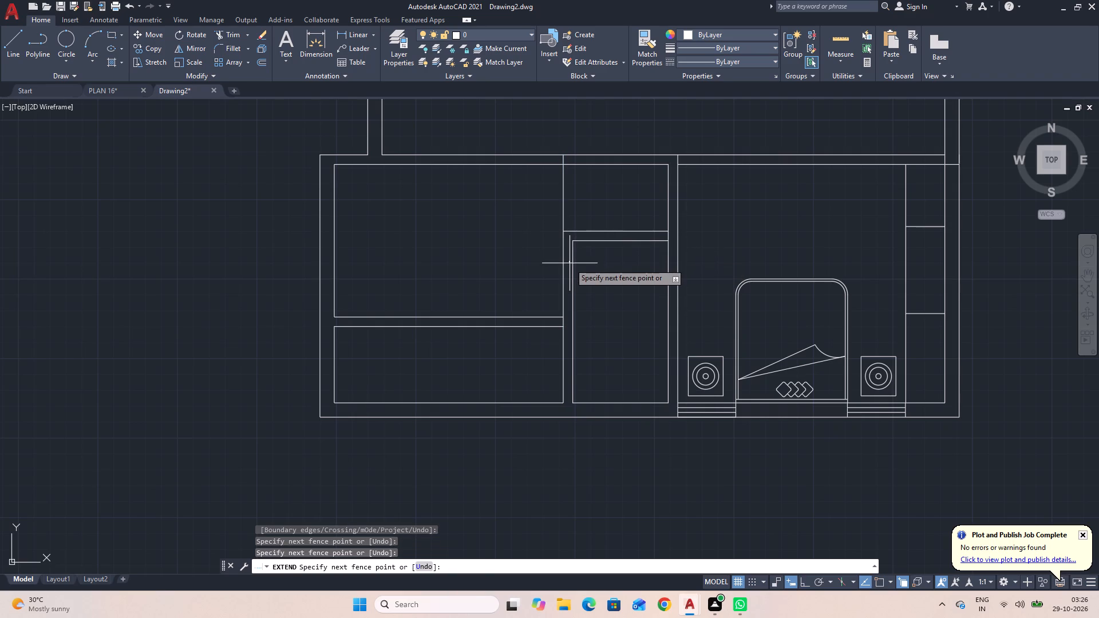
left_click(574, 266)
left_click(571, 263)
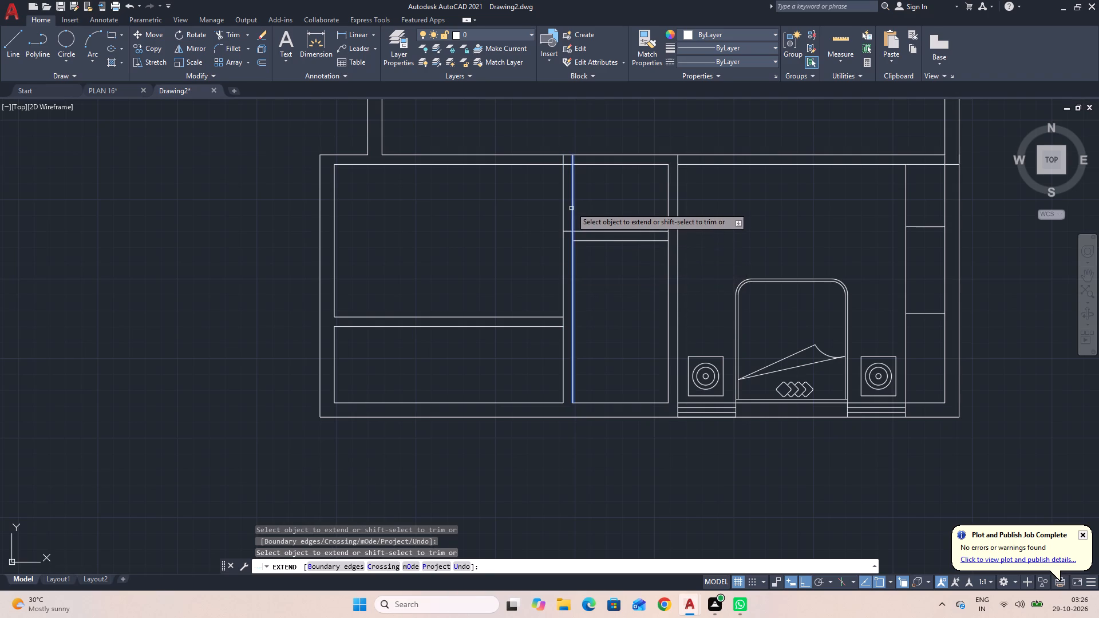
left_click(571, 205)
key("Escape")
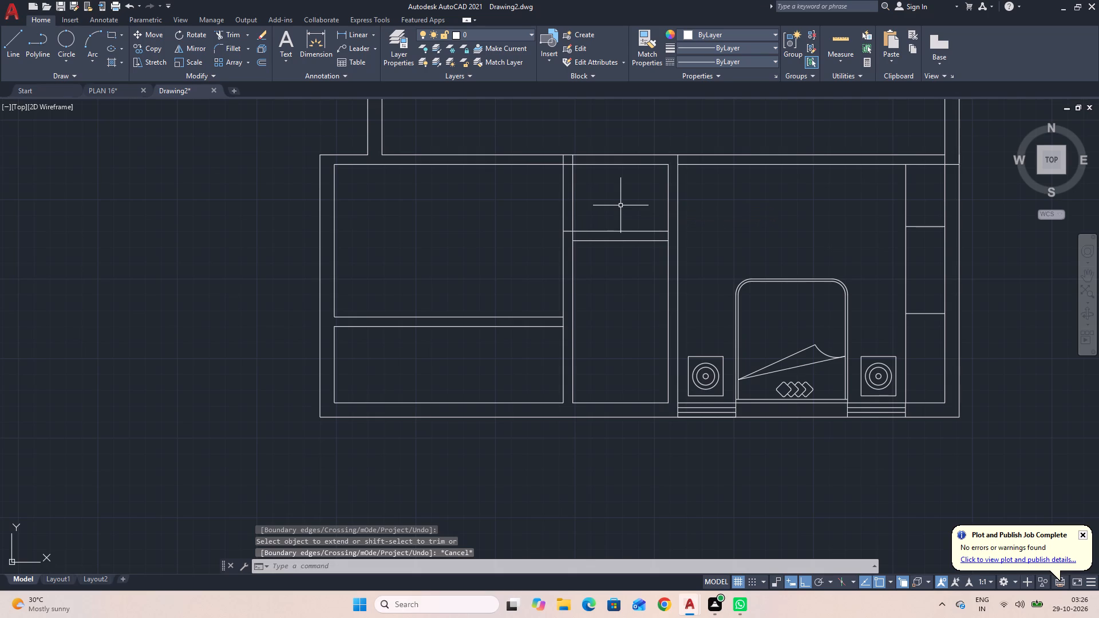
key("space")
key("Escape")
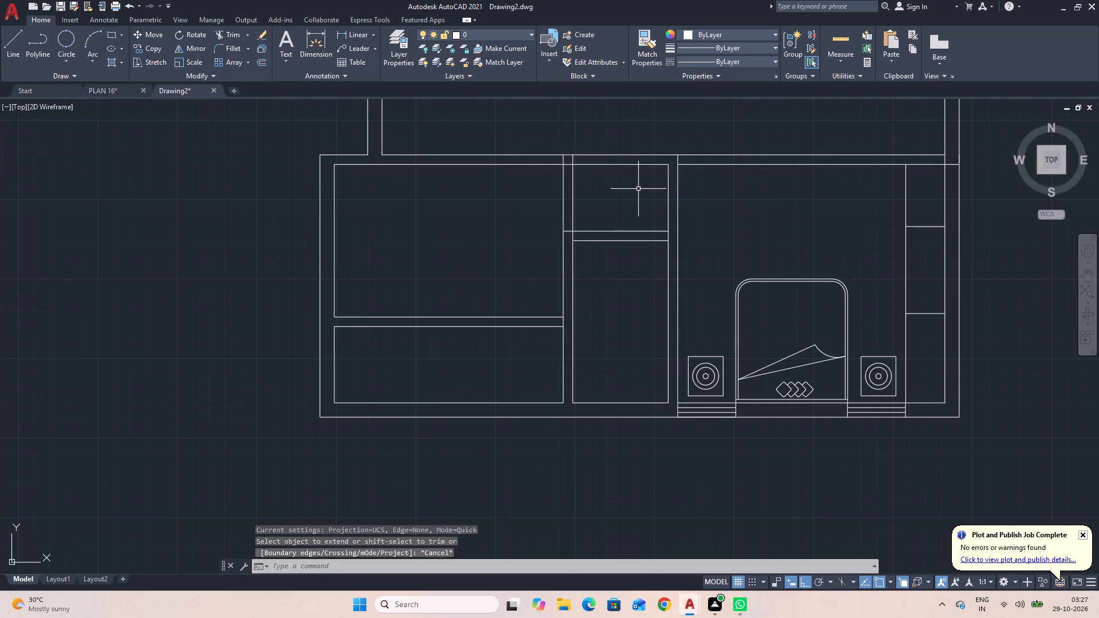
Draw a short jamb line across the southern rooms' north wall, between the extended lines and the southeast room's west wall.
type("L")
key("space")
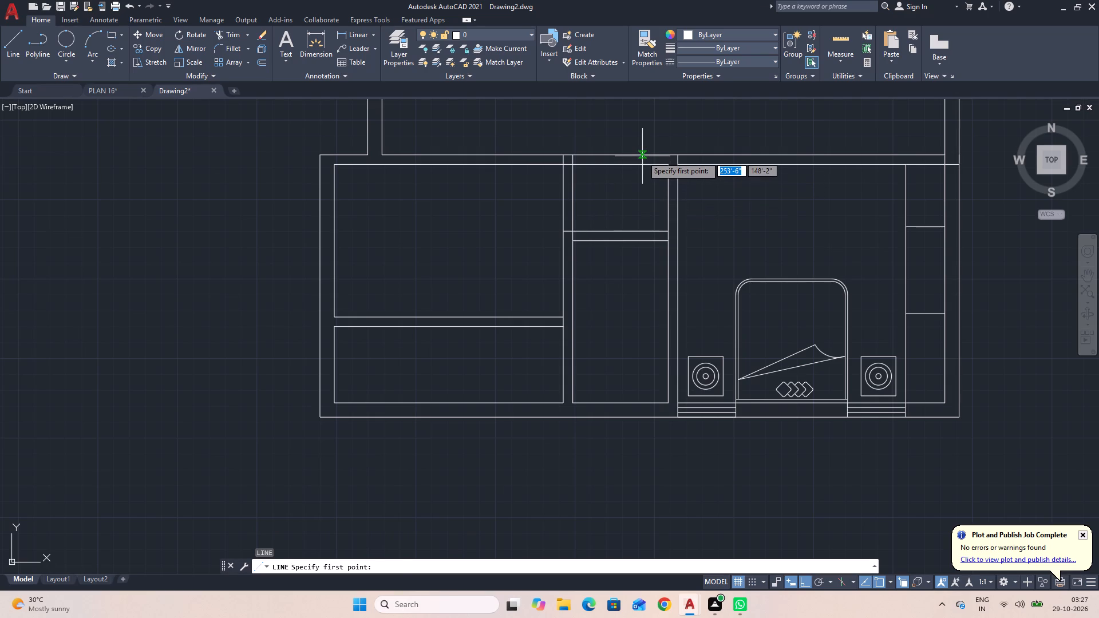
left_click(642, 156)
left_click(642, 166)
key("Escape")
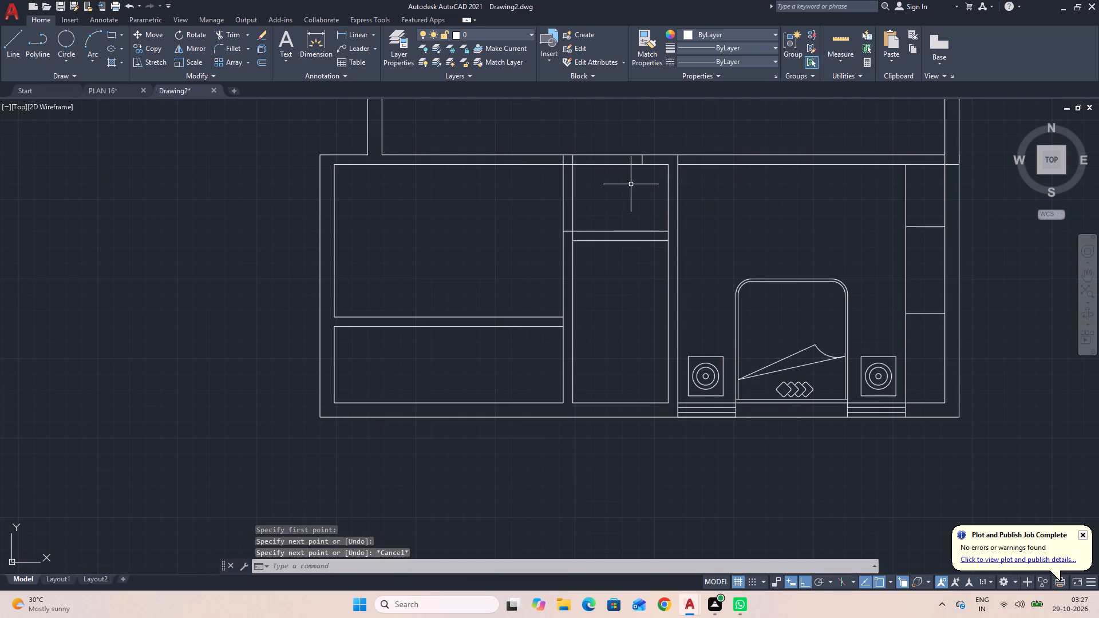
Trim the north wall open between the new jamb and the east extended line, and trim away the surplus extension pieces.
type("TR")
key("space")
left_click(602, 189)
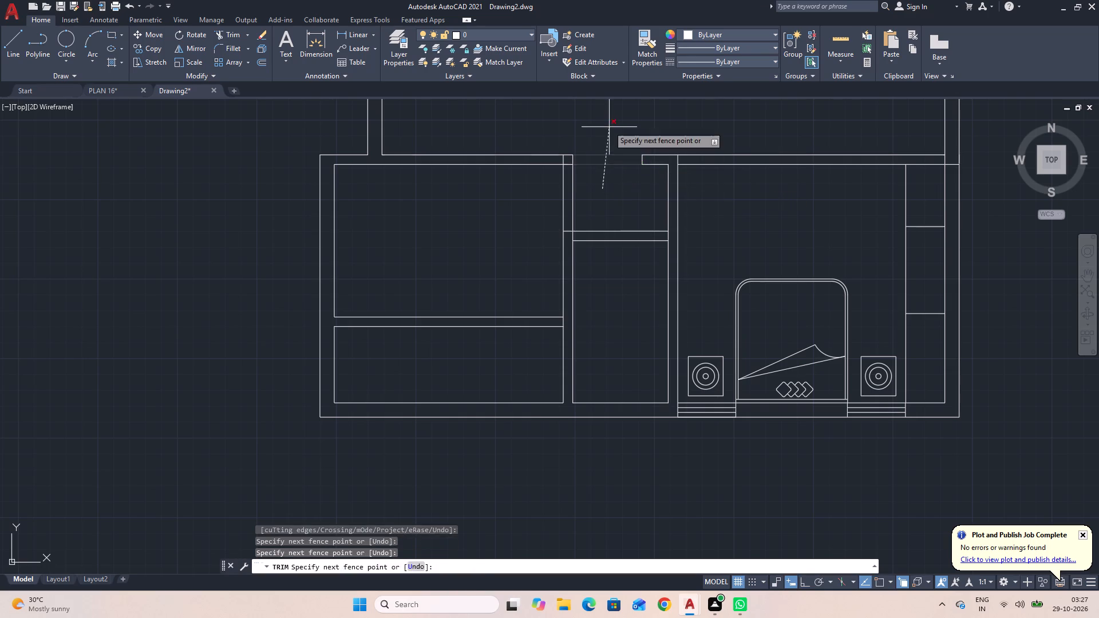
left_click(608, 126)
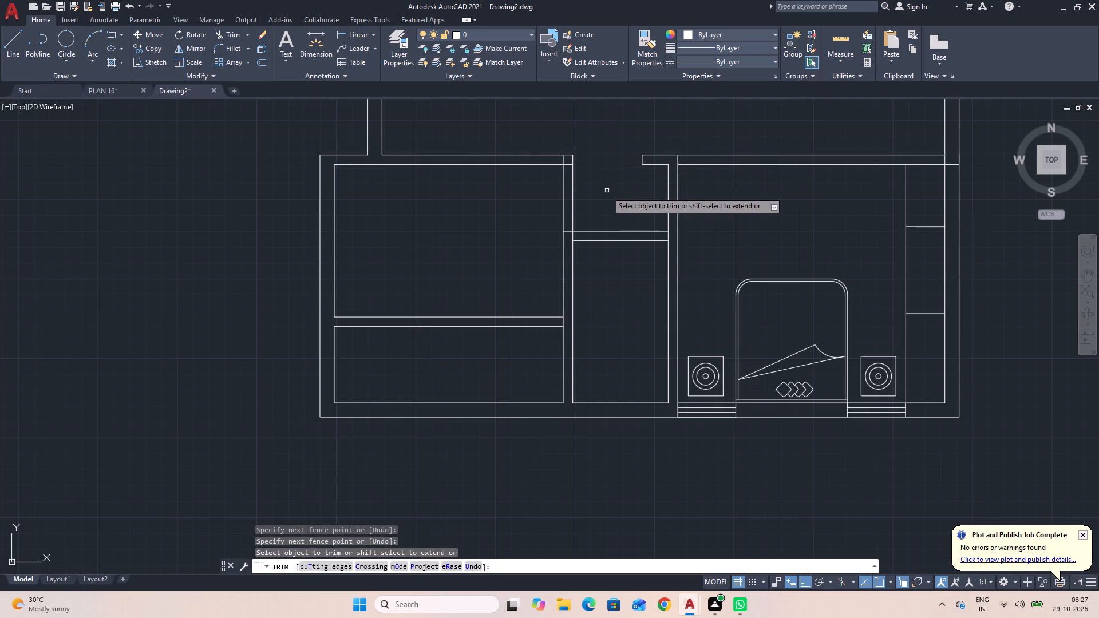
left_click(608, 193)
left_click(450, 205)
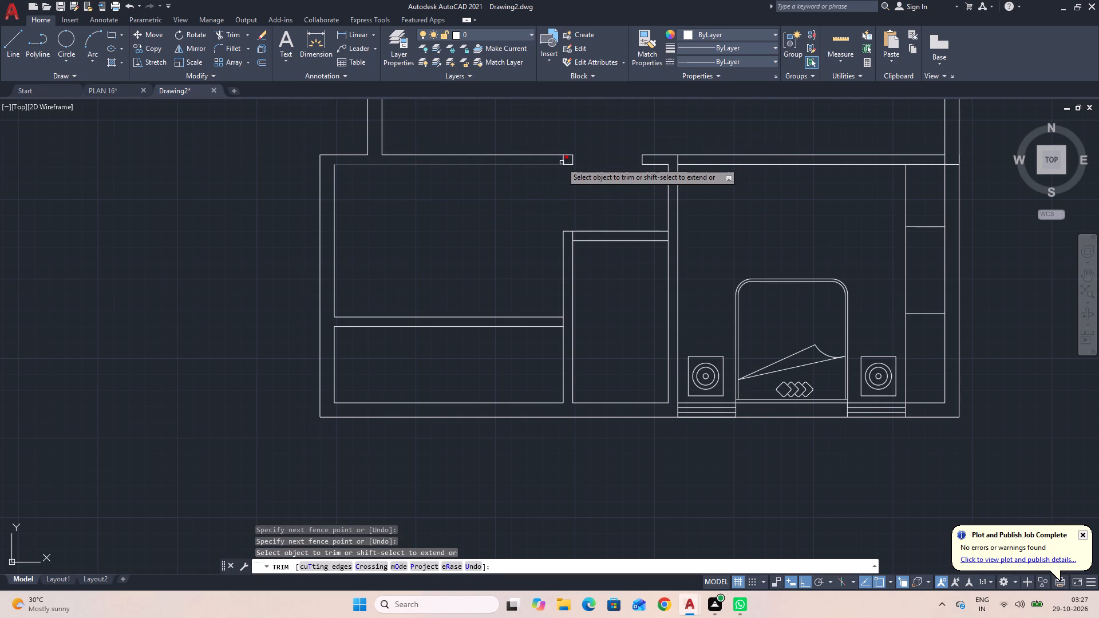
left_click(564, 159)
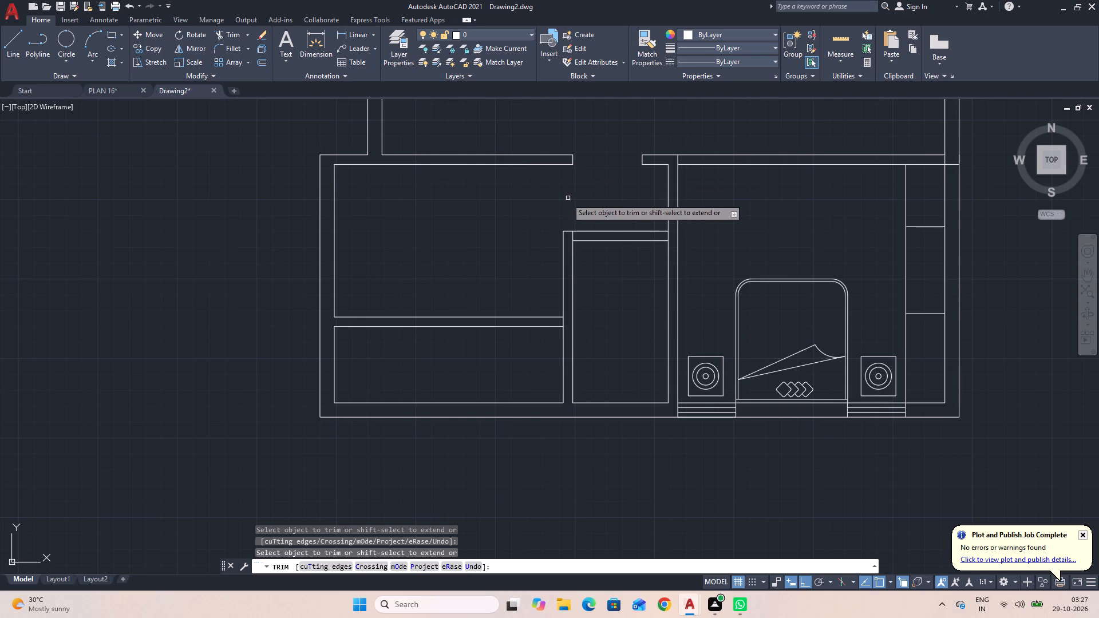
left_click(572, 237)
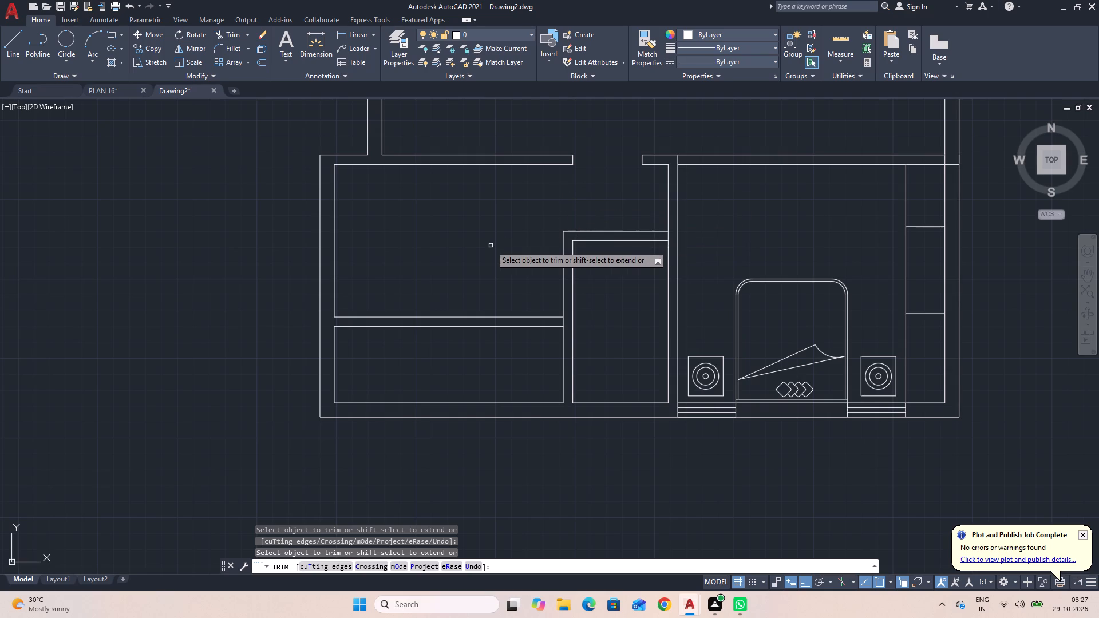
key("Escape")
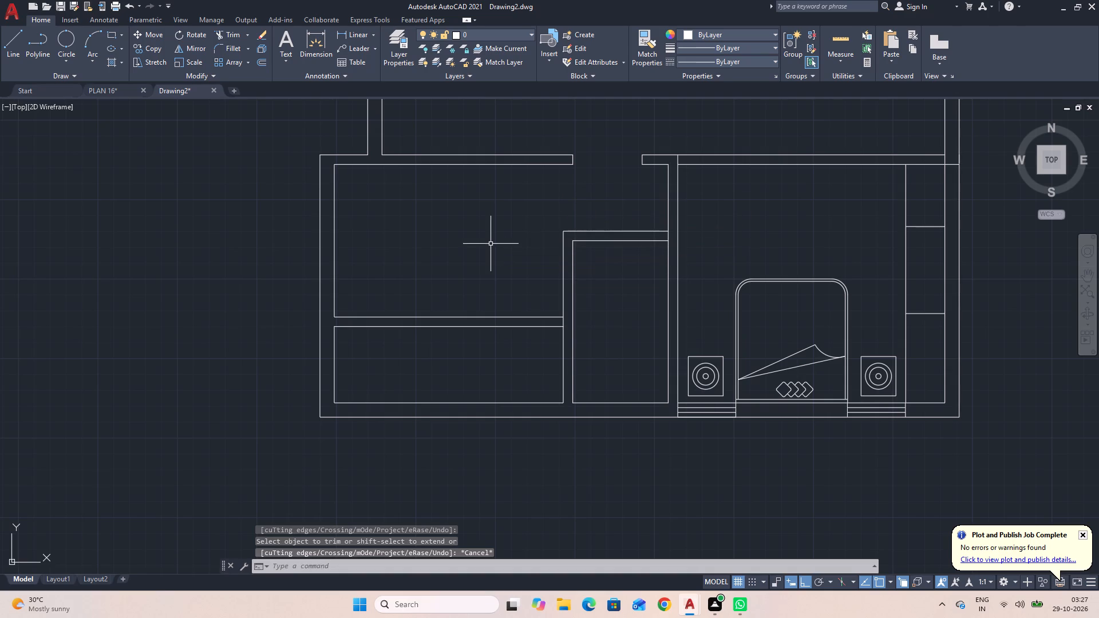
Outline a doorway with two jamb lines across the southwest rooms' horizontal partition, just west of the small middle room.
key("l")
key("space")
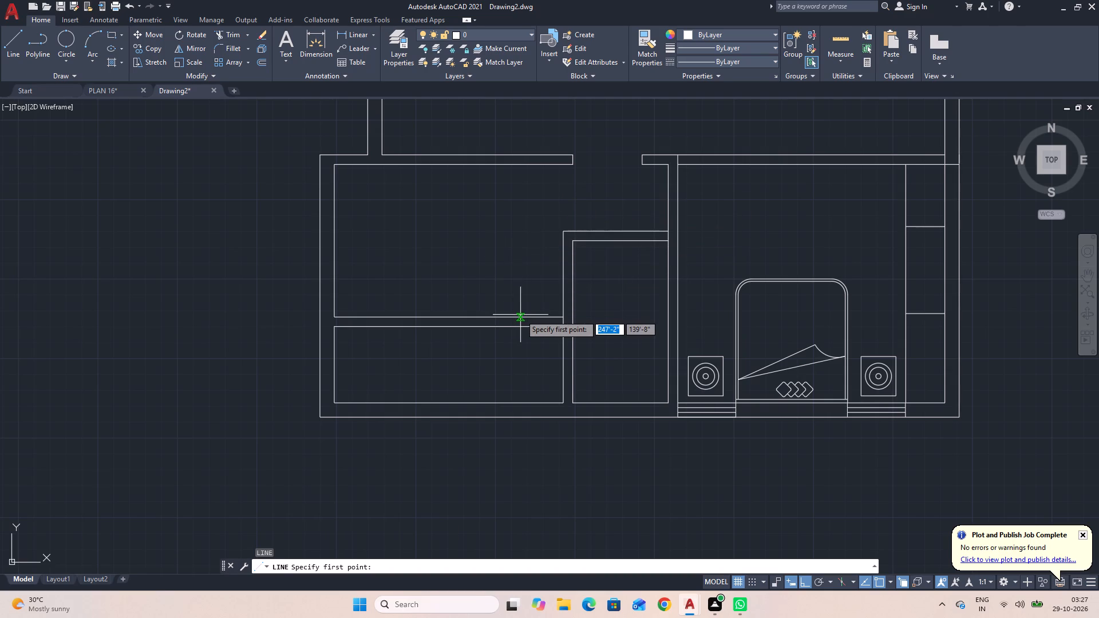
left_click(523, 317)
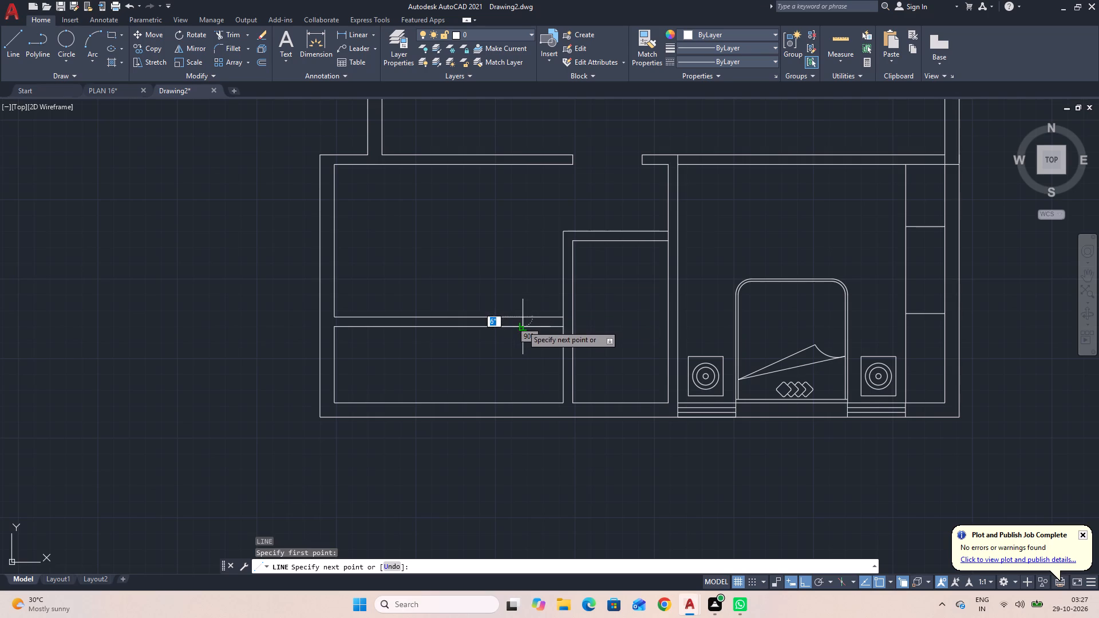
left_click(522, 325)
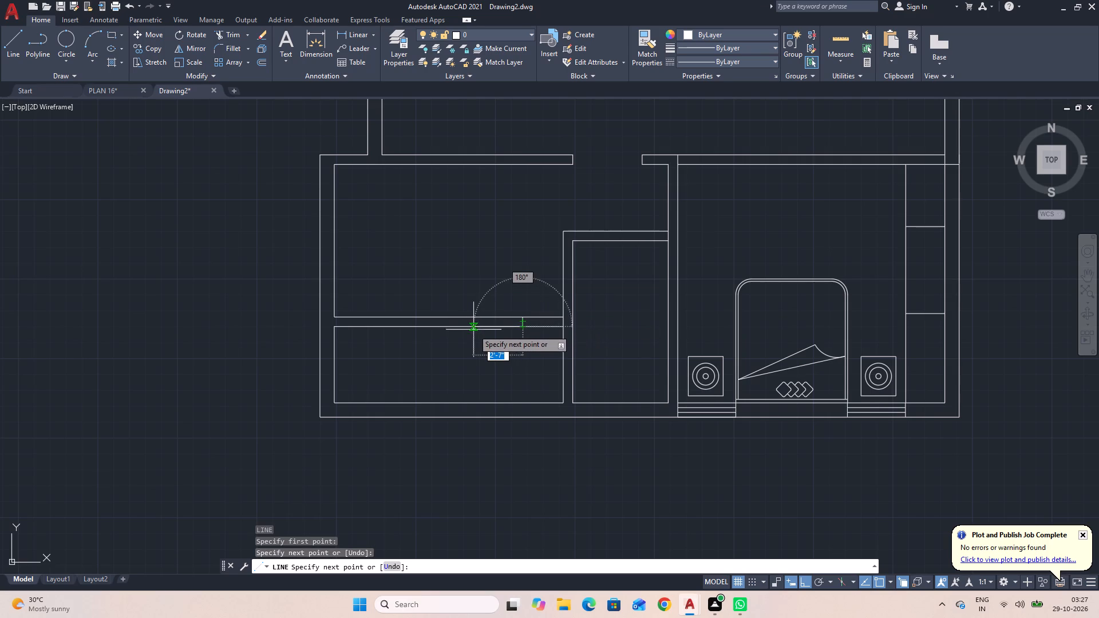
left_click(466, 328)
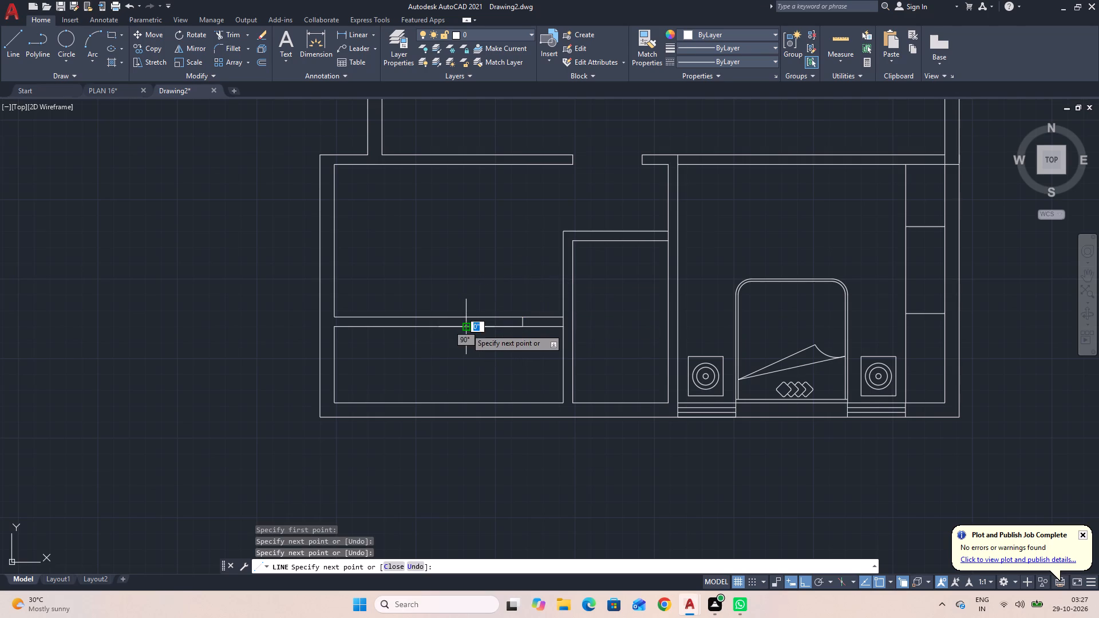
left_click(465, 318)
key("Escape")
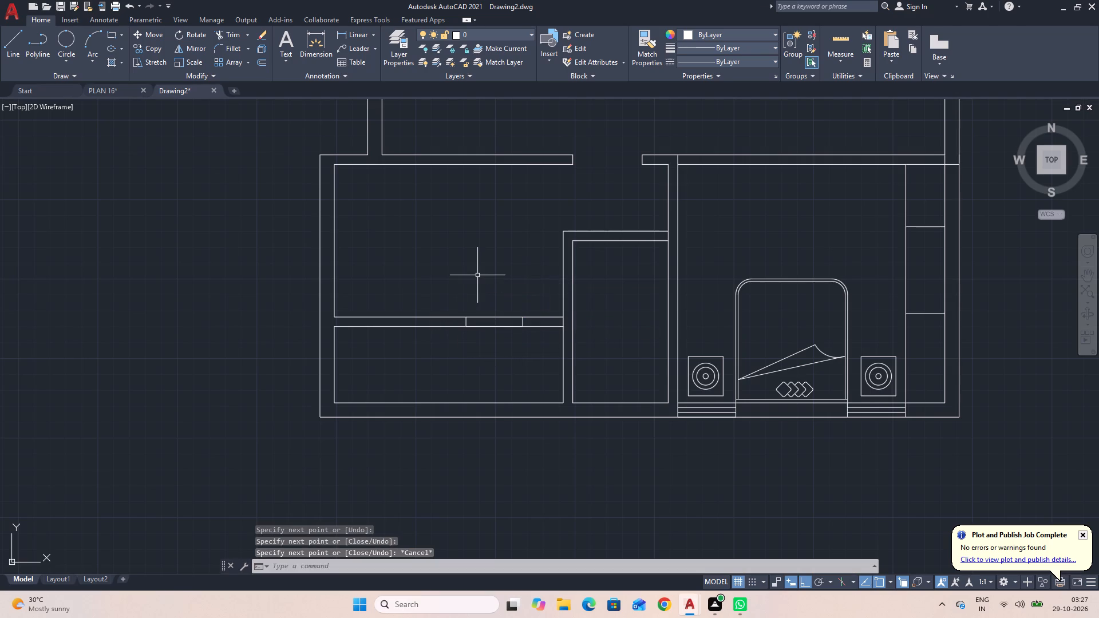
Trim the partition lines between the two jambs to open the doorway into the southwest room.
type("TR")
key("space")
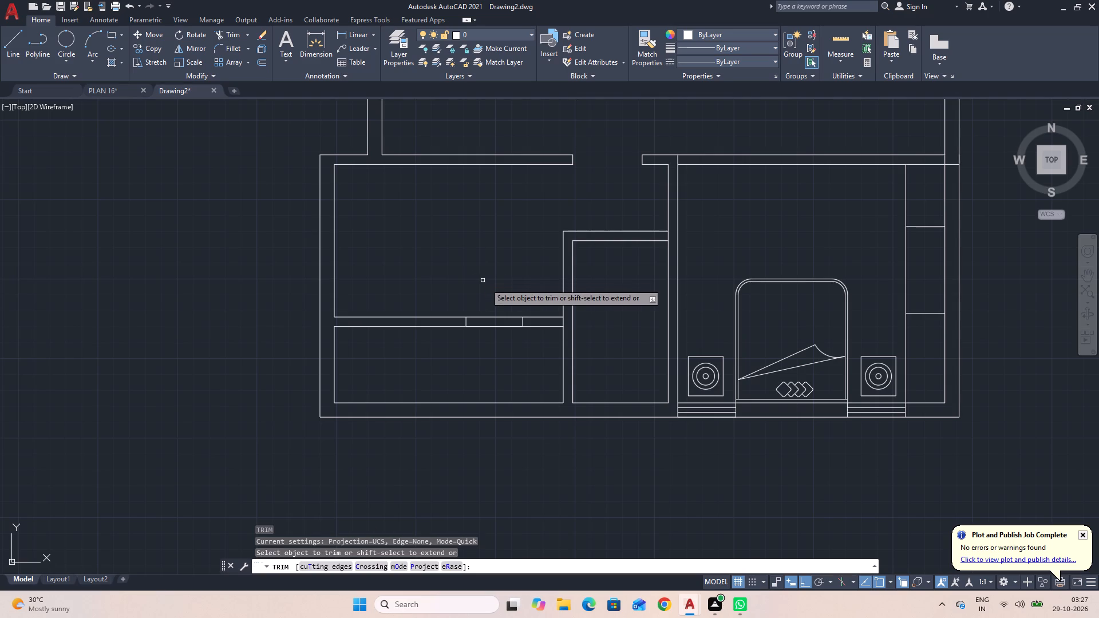
left_click(495, 291)
left_click(502, 344)
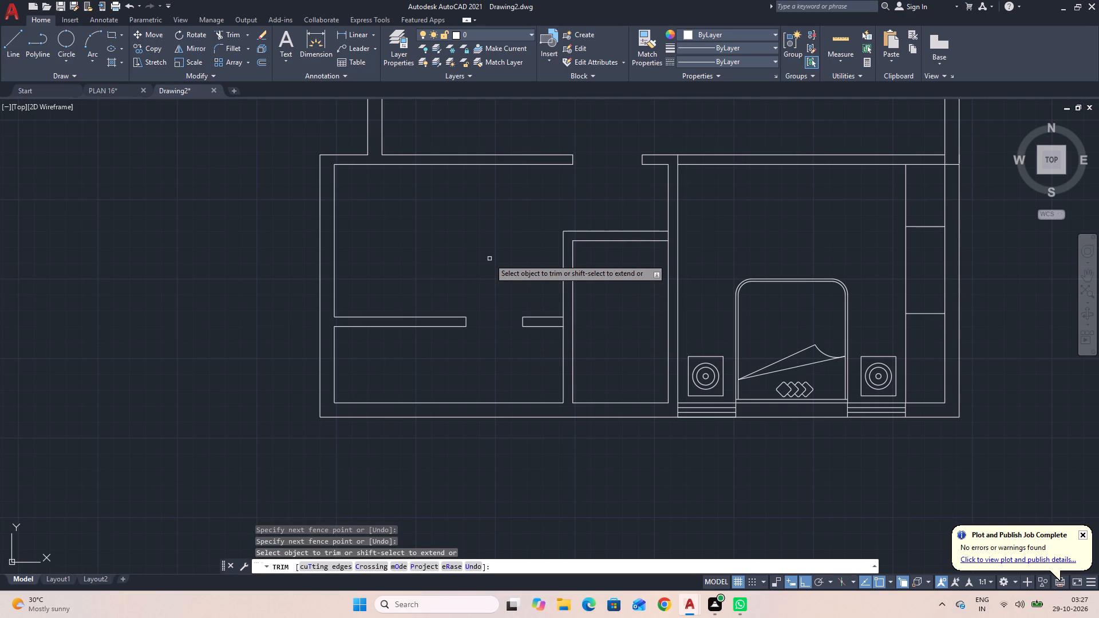
key("Escape")
Draw a line about 2'-2" west from the small middle room's outer northwest corner, aligned with the doorway's east jamb, and continue it south to the south wall.
type("L")
key("space")
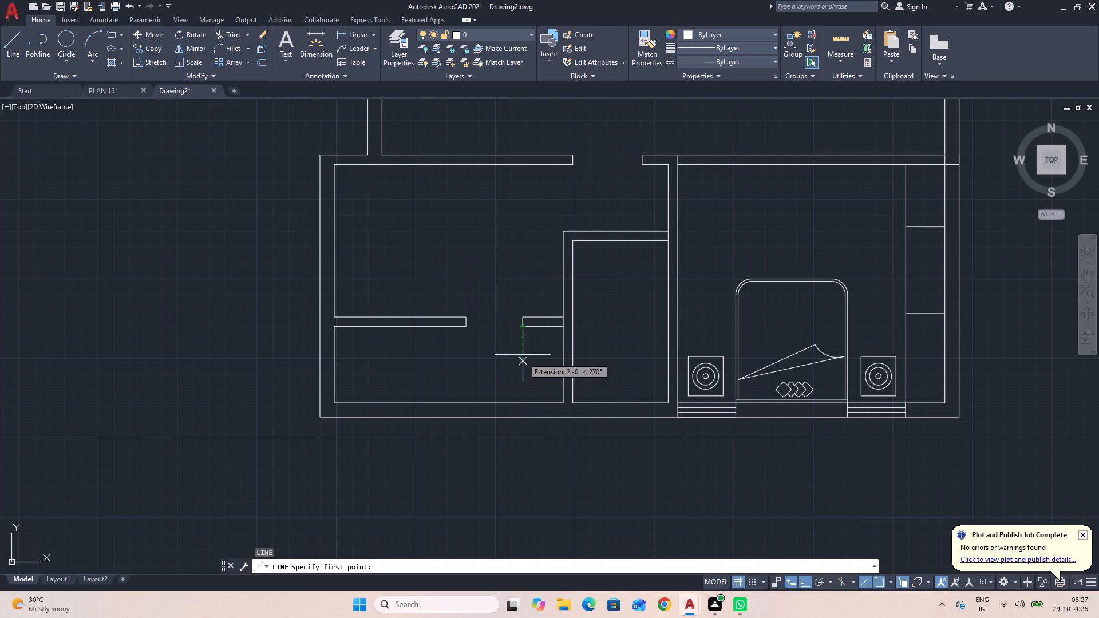
left_click(564, 229)
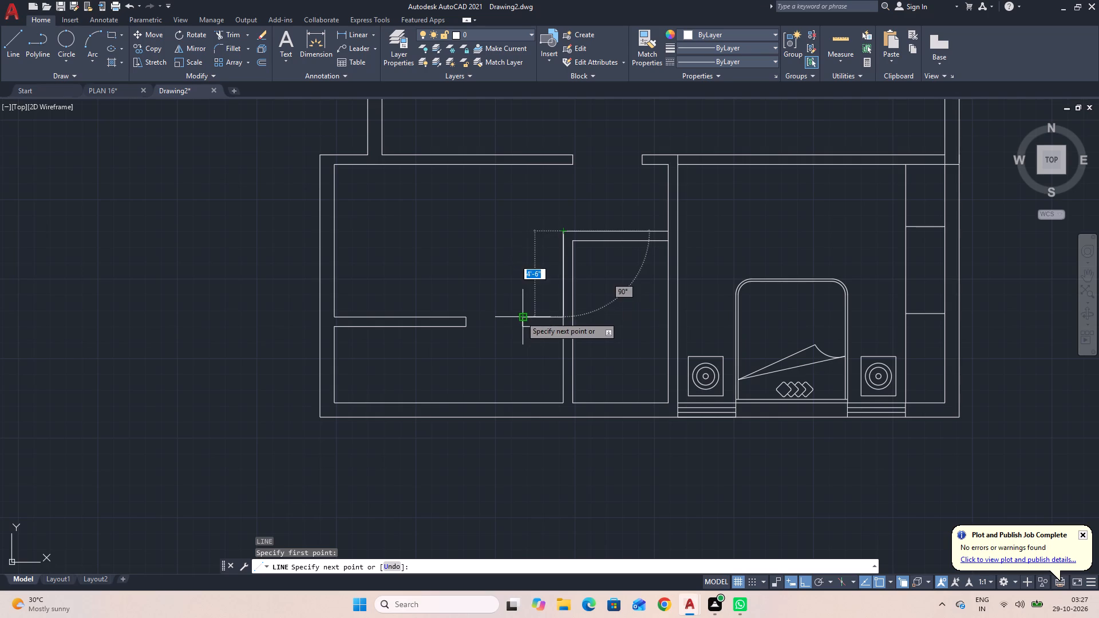
left_click(523, 258)
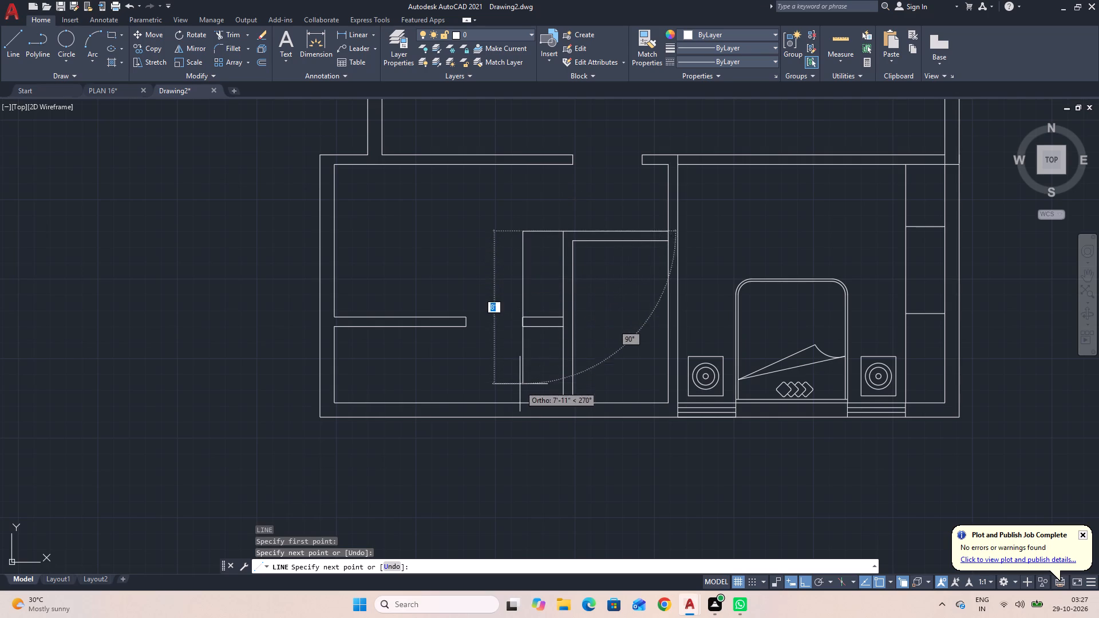
left_click(523, 405)
key("Escape")
scroll(519, 337, "up", 2)
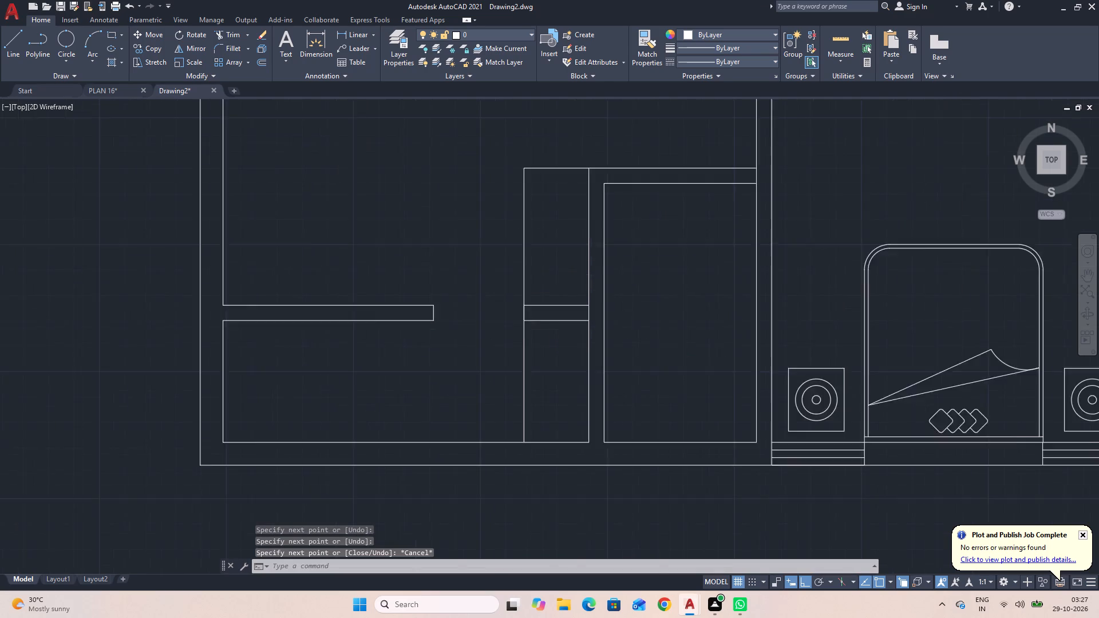
scroll(518, 336, "down", 2)
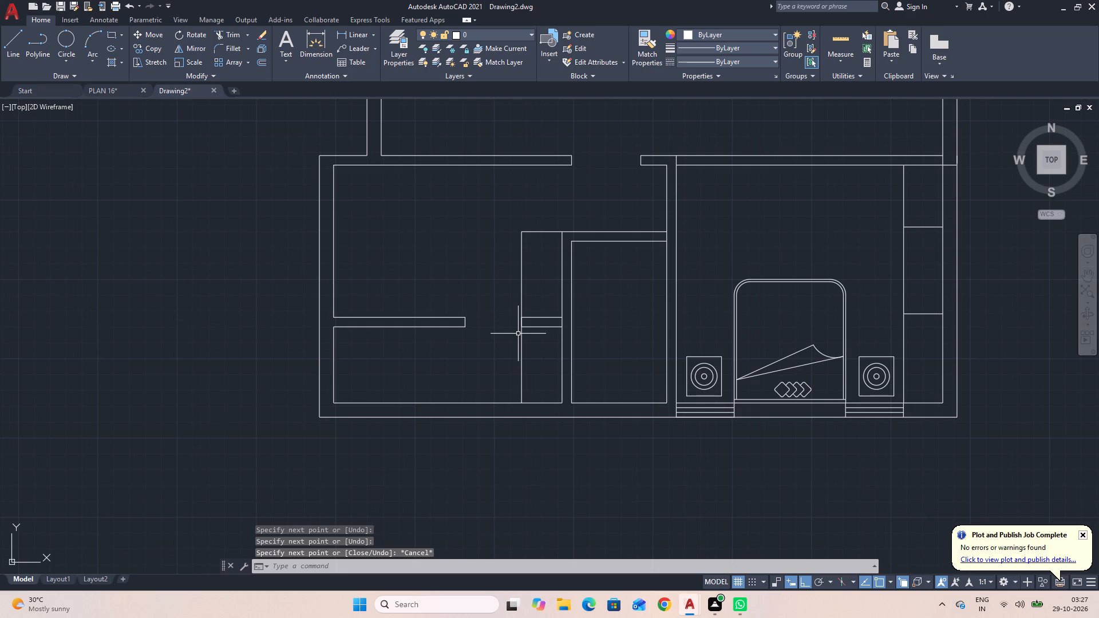
key("Escape")
Cross the narrow strip's compartment south of the partition with two corner-to-corner diagonal lines.
key("space")
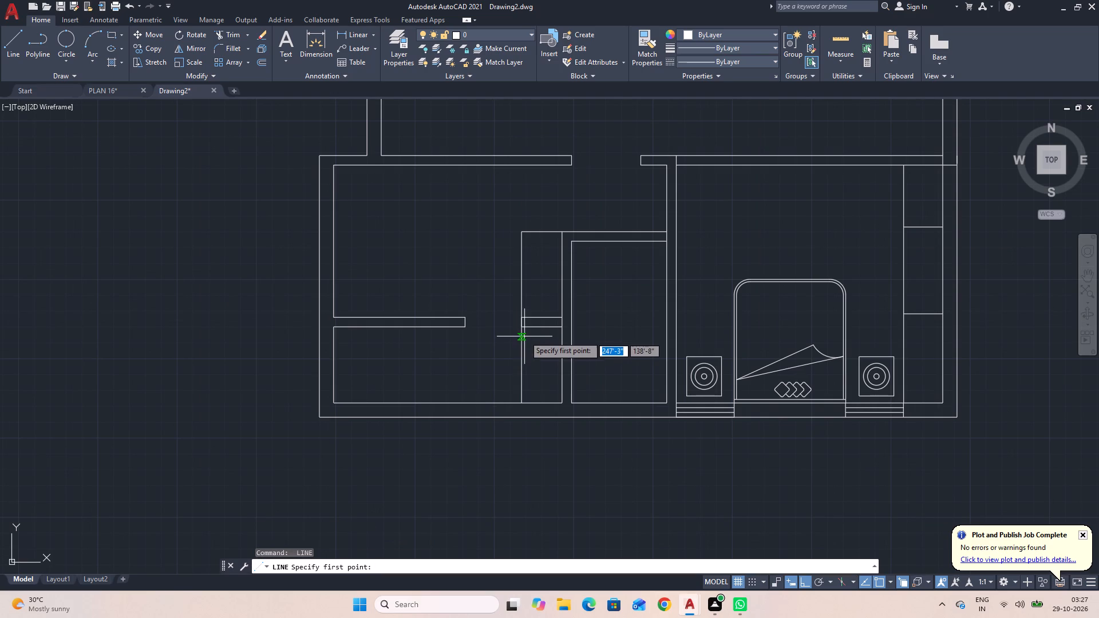
left_click(521, 328)
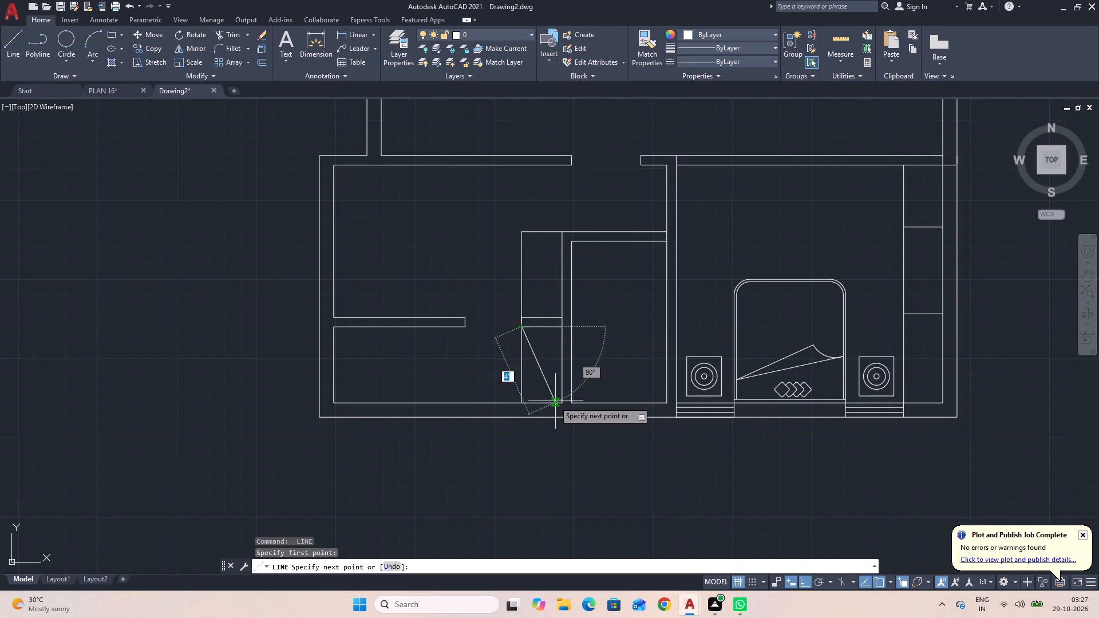
left_click(560, 401)
key("Escape")
key("space")
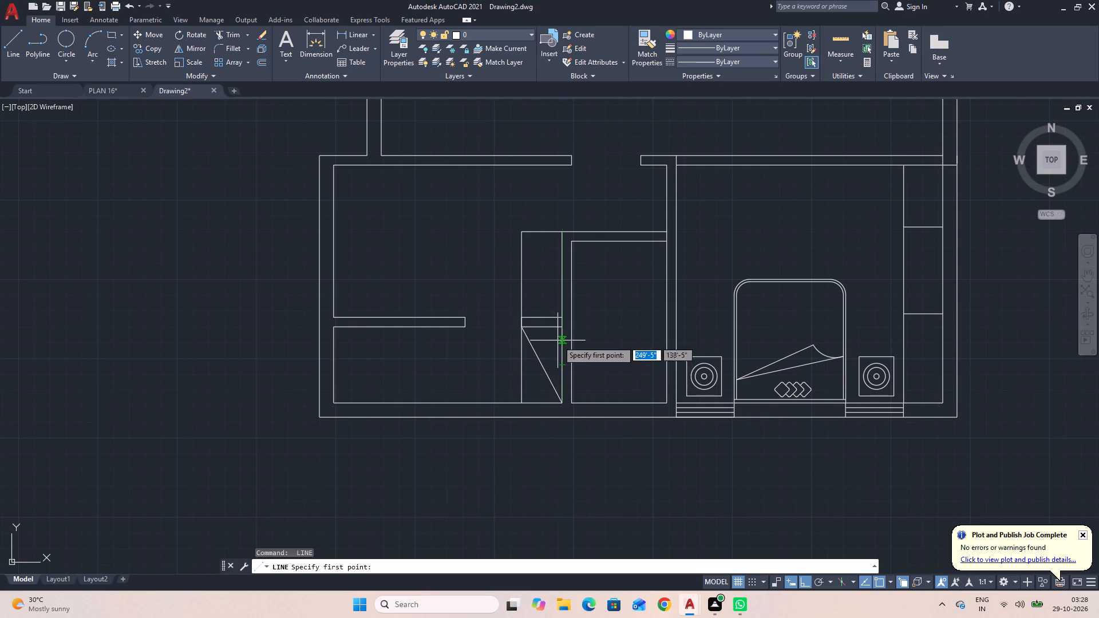
left_click(559, 330)
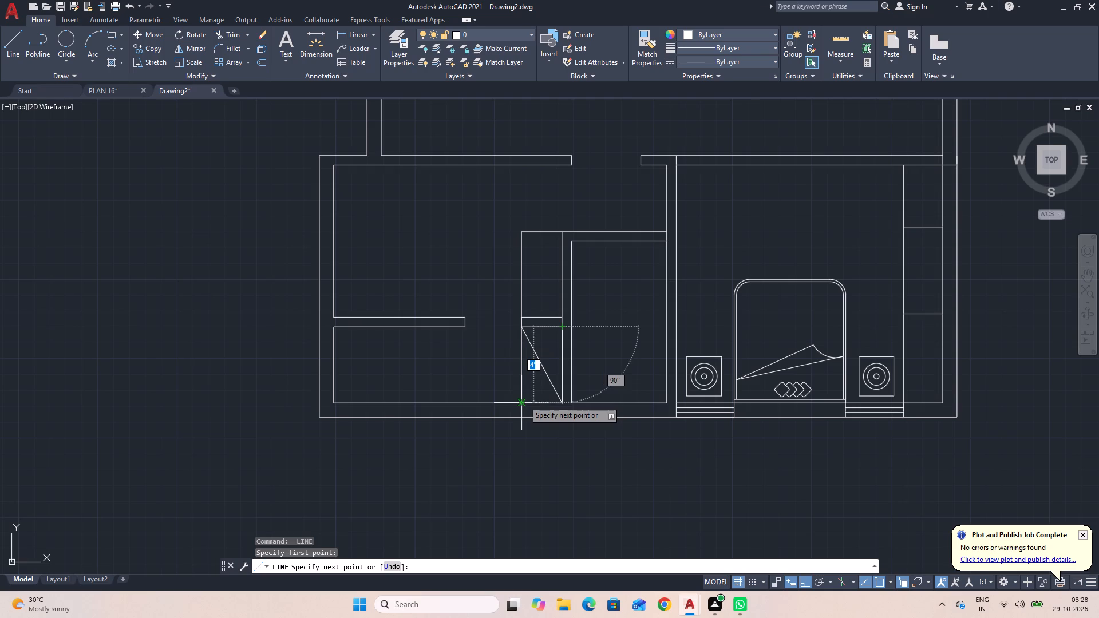
left_click(524, 401)
key("Escape")
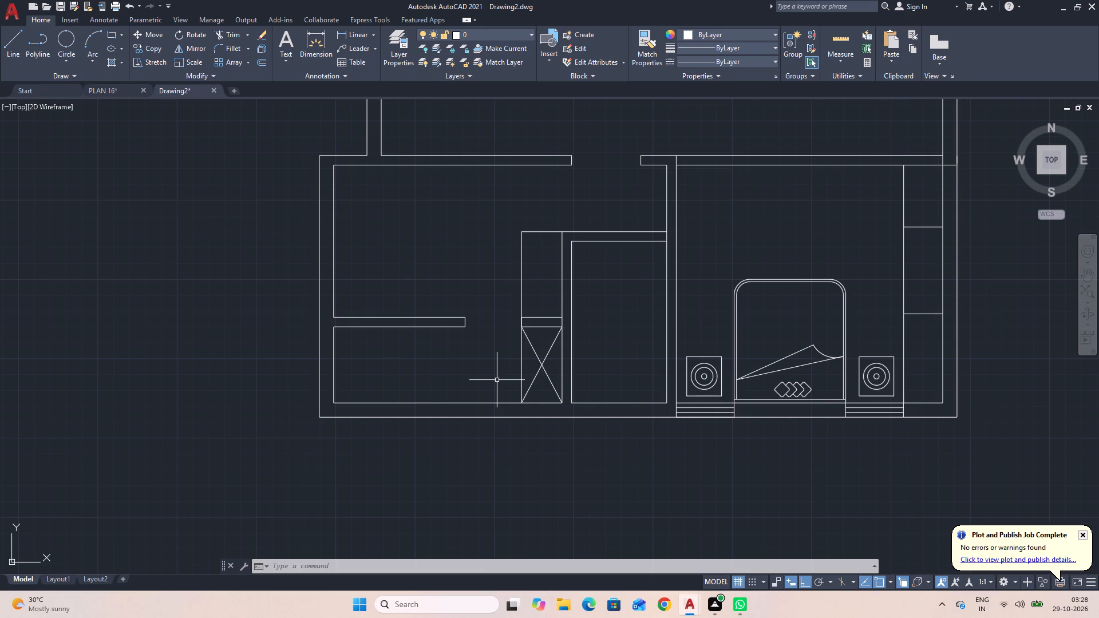
Draw a rectangle about 1'-6" wide by 2'-9" tall inside the southwest room, close to its west wall.
key("space")
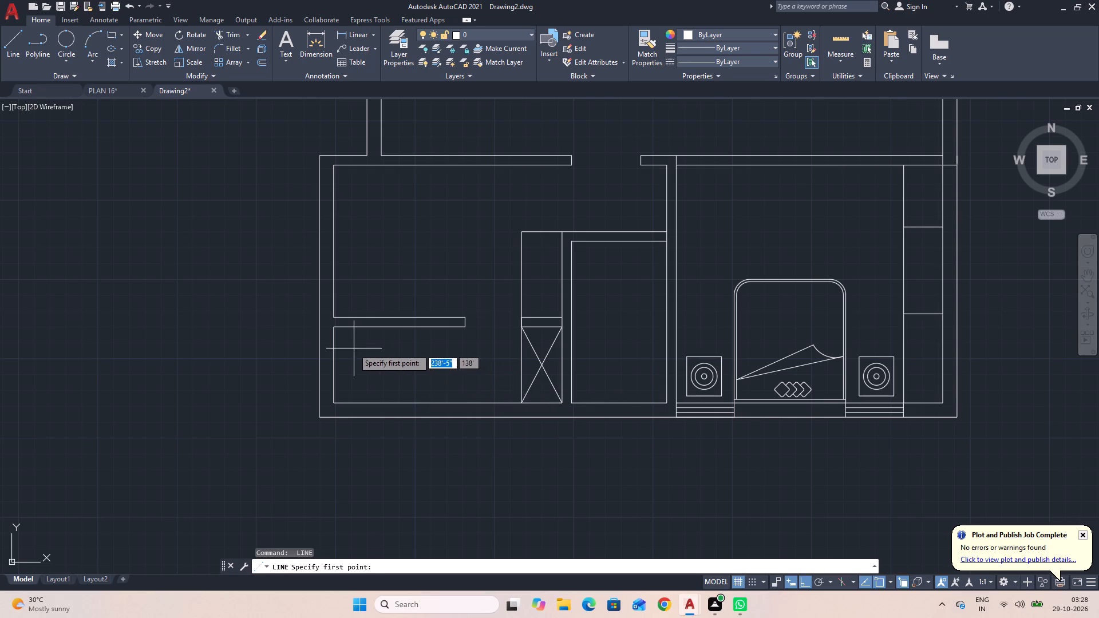
left_click(345, 340)
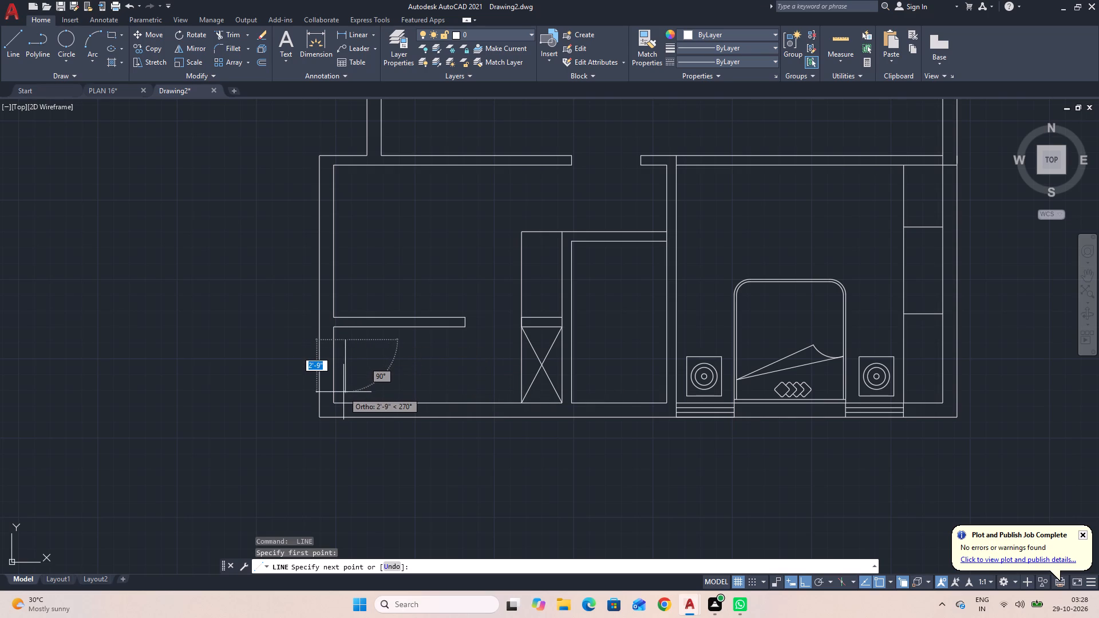
left_click(343, 393)
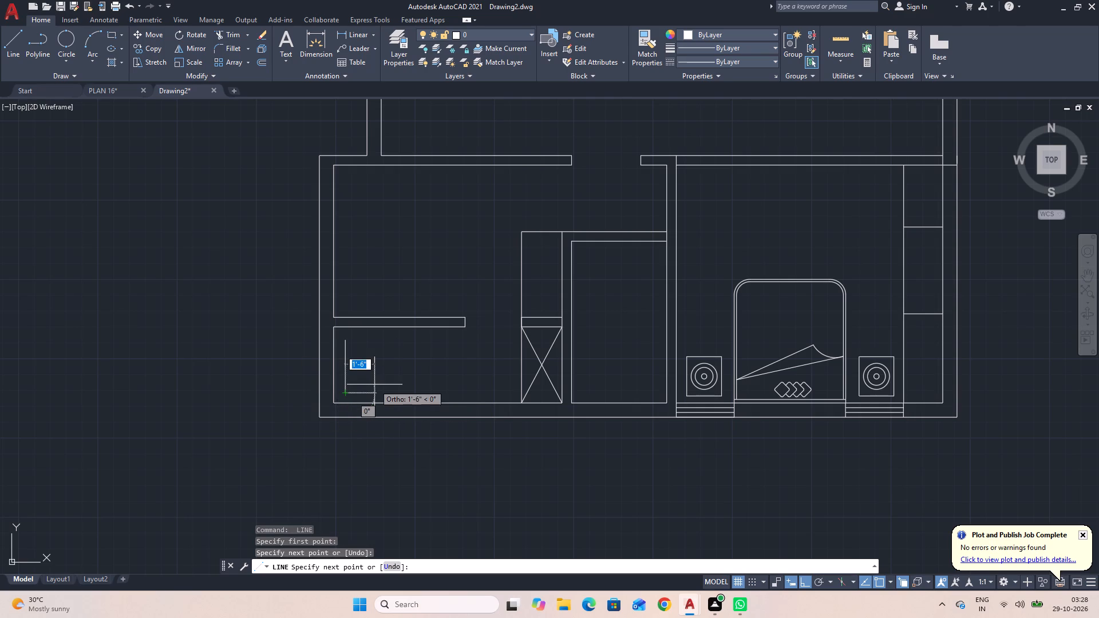
left_click(375, 393)
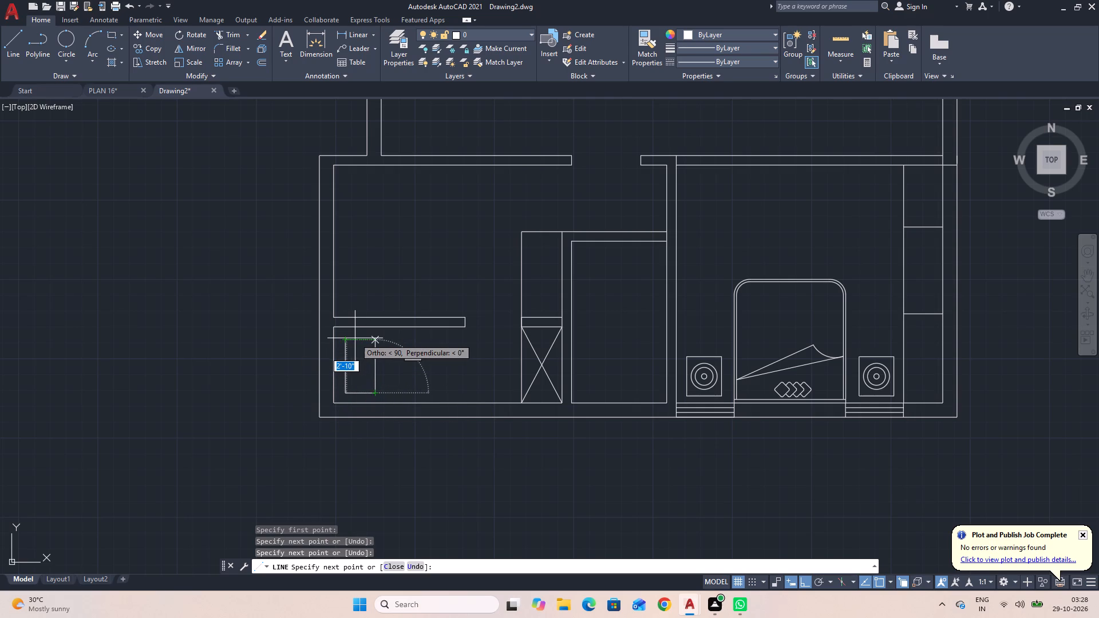
left_click(358, 340)
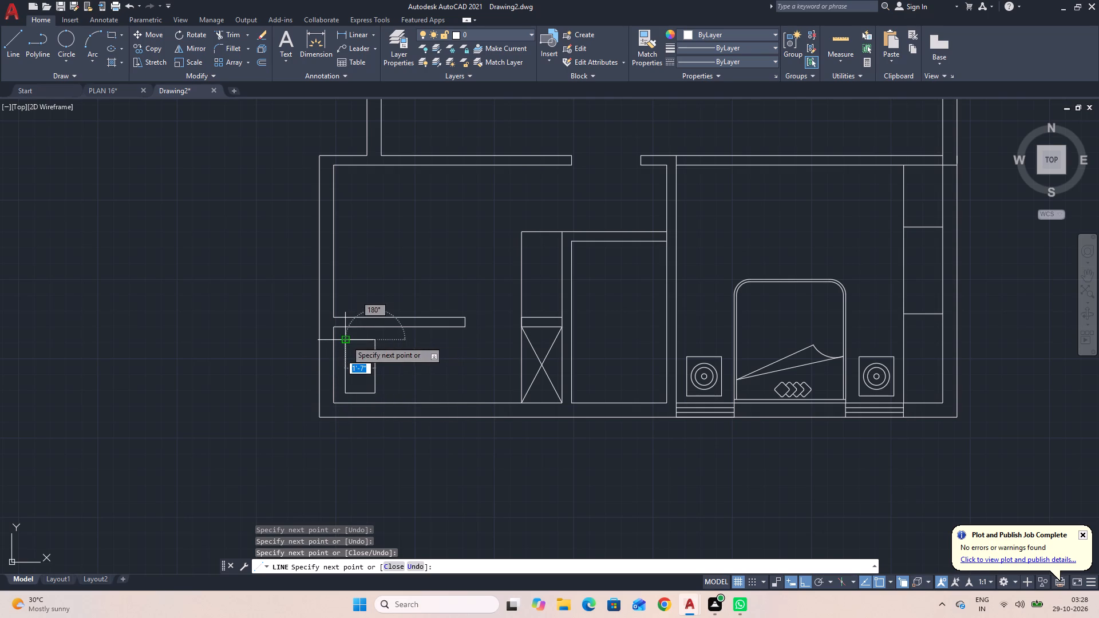
left_click(346, 340)
key("Escape")
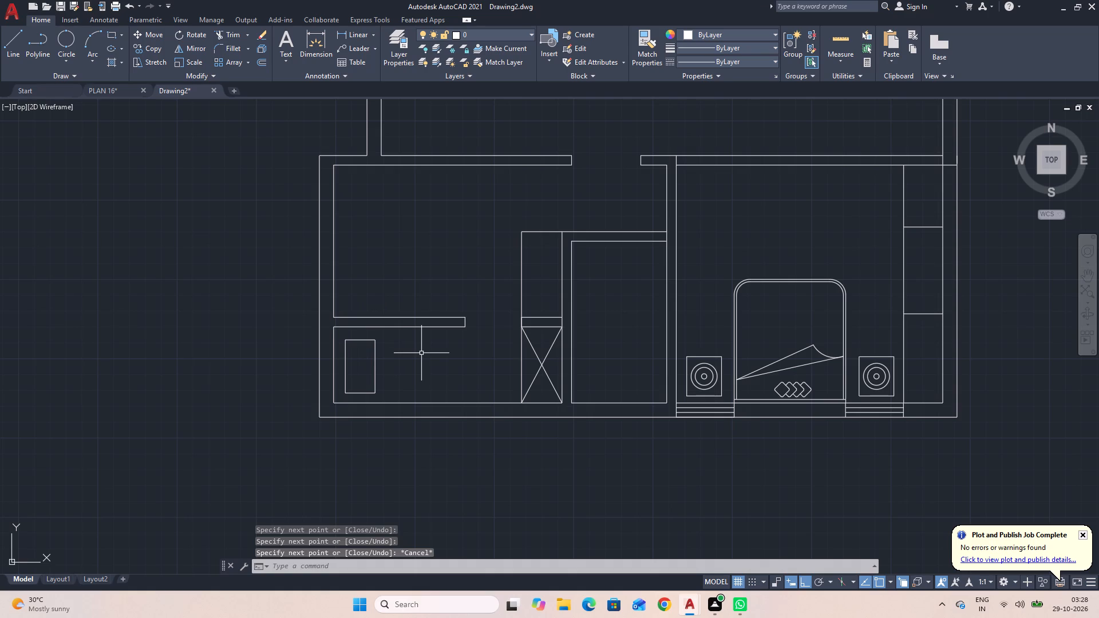
Draw a circle of about 3" radius inside the rectangle, centred across its width near its north edge.
type("C")
key("space")
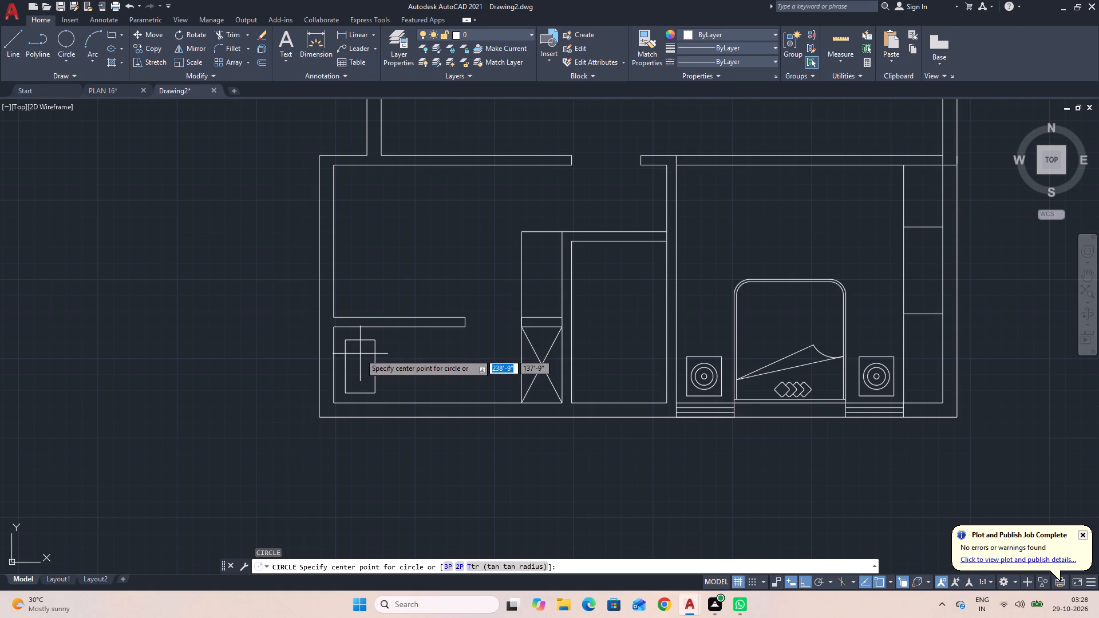
scroll(361, 354, "up", 1)
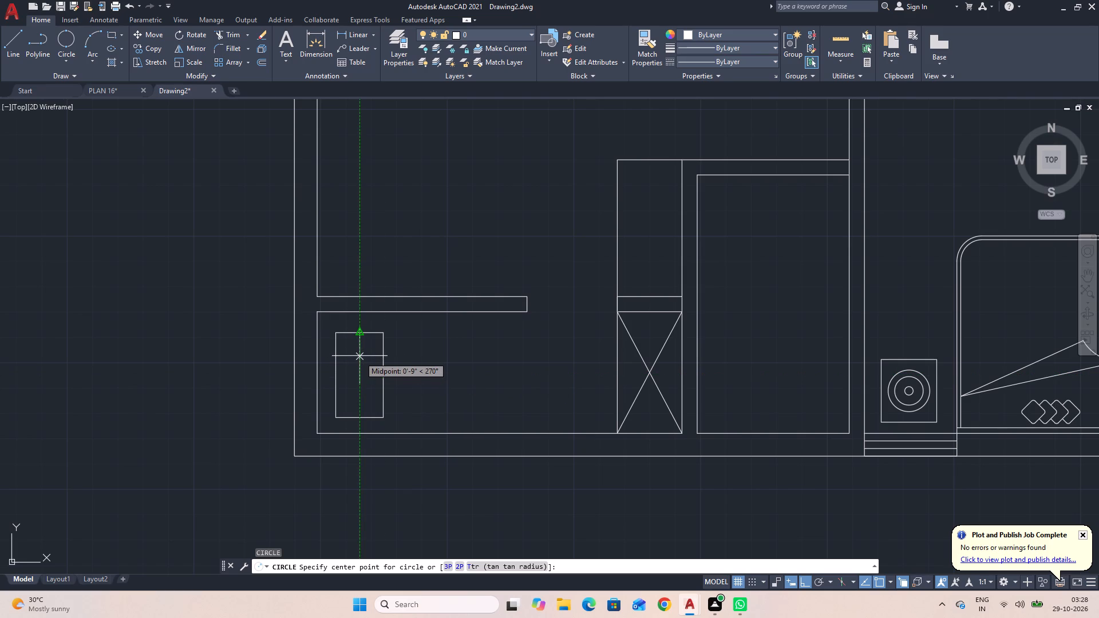
left_click(358, 351)
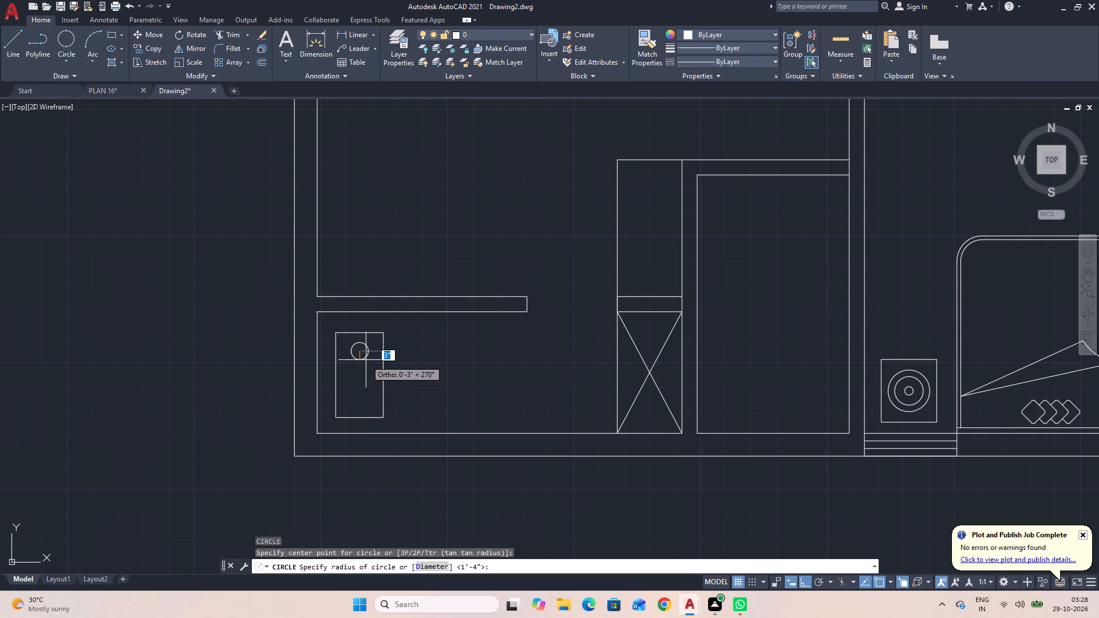
left_click(366, 360)
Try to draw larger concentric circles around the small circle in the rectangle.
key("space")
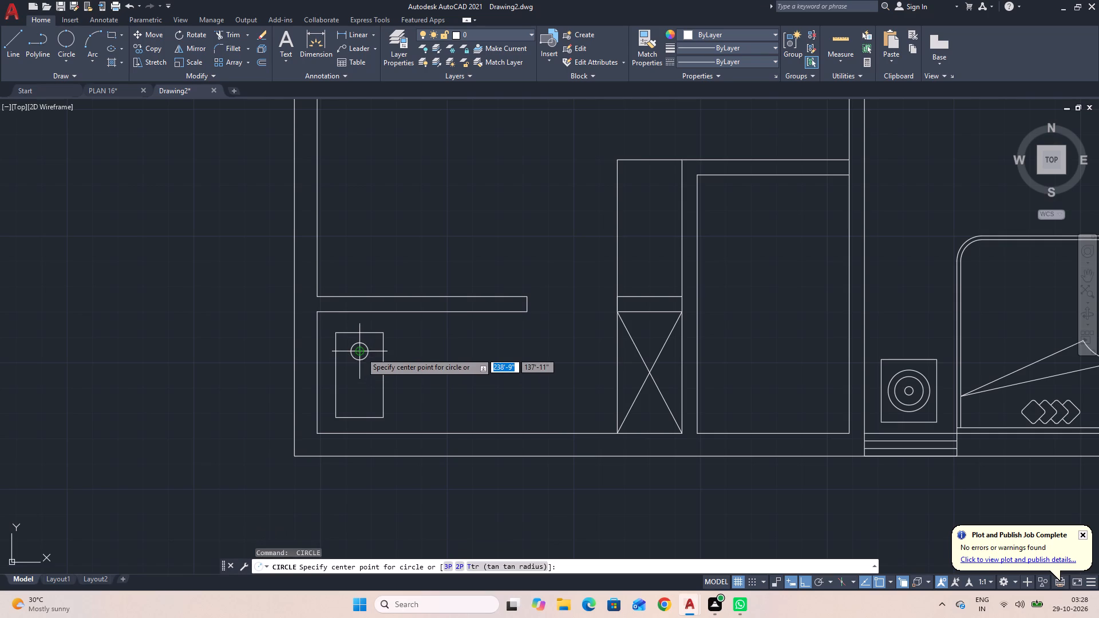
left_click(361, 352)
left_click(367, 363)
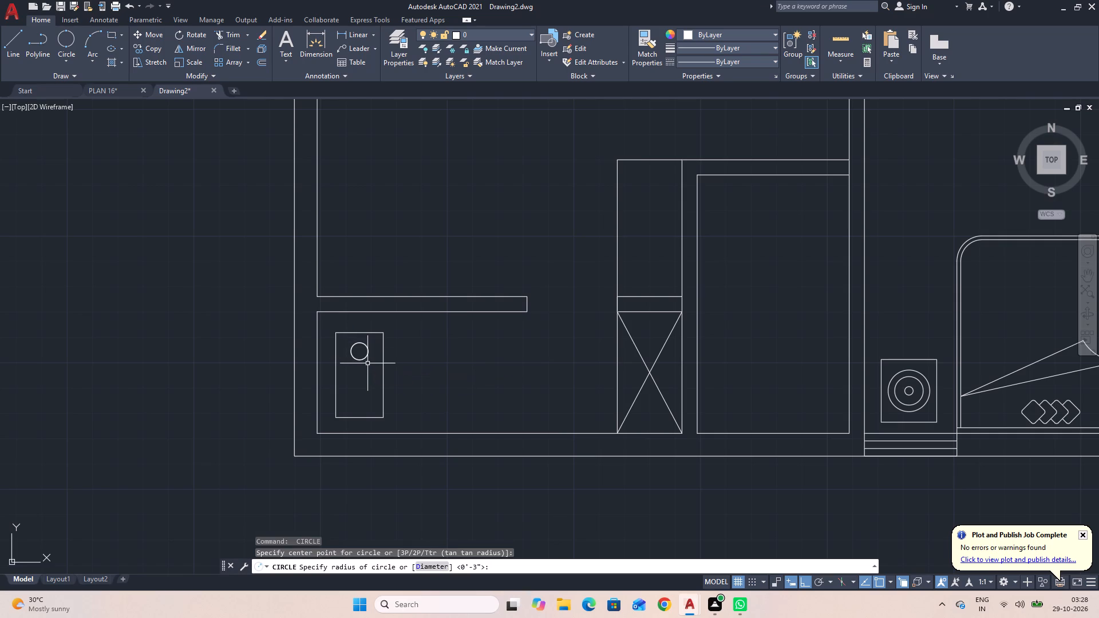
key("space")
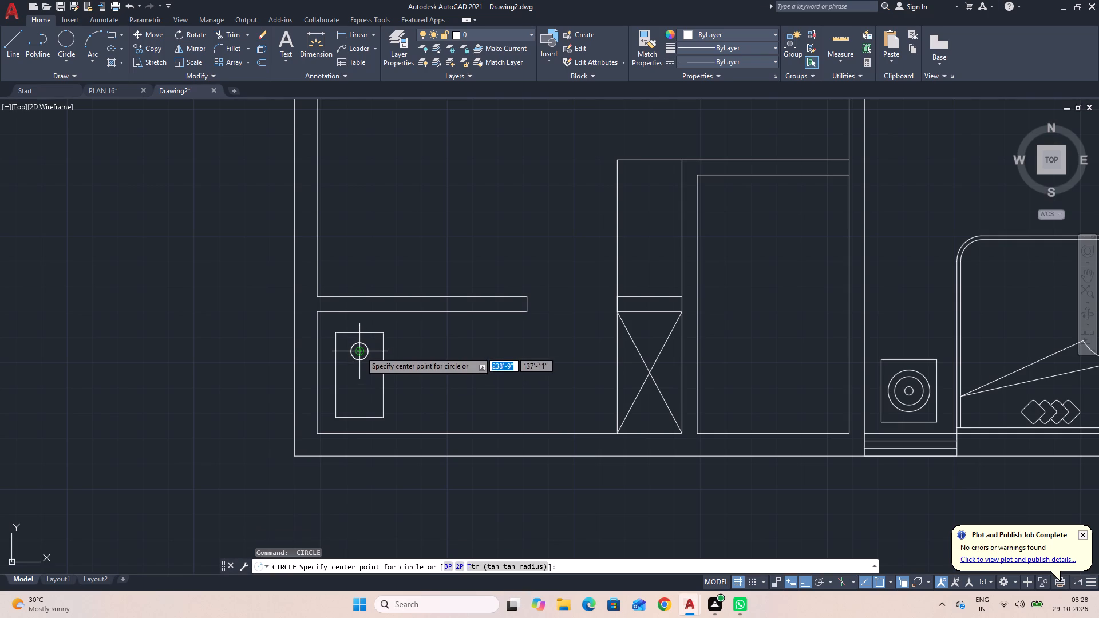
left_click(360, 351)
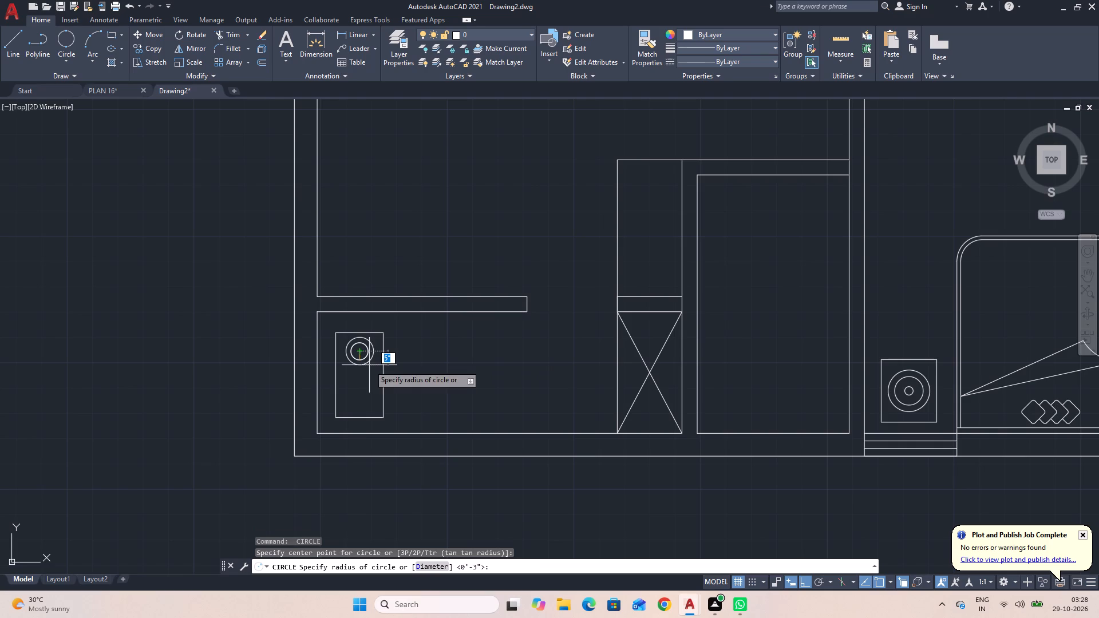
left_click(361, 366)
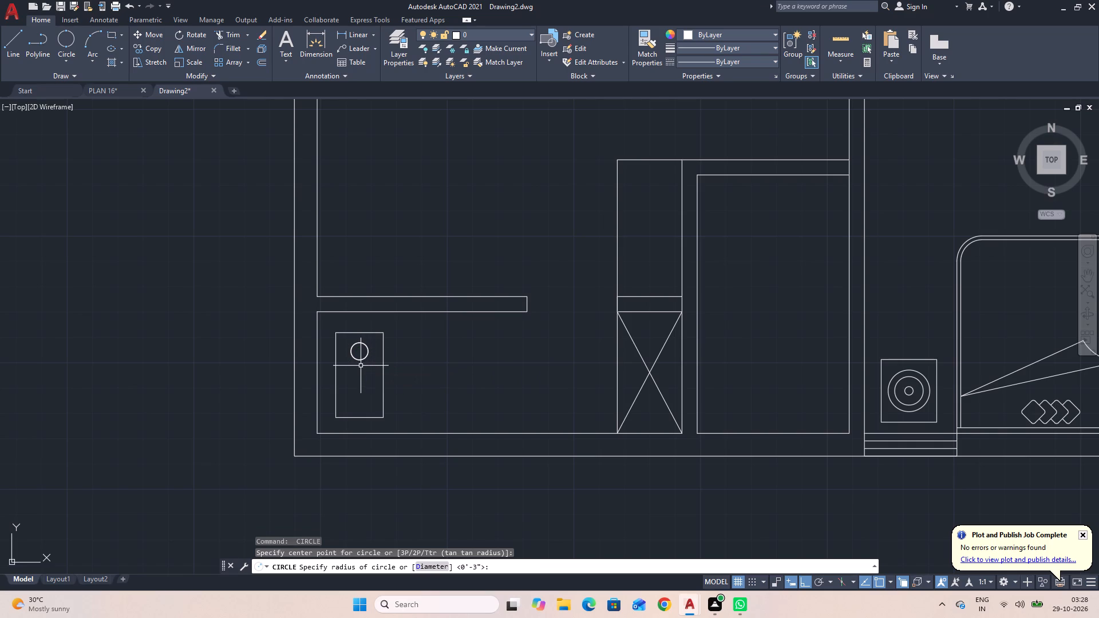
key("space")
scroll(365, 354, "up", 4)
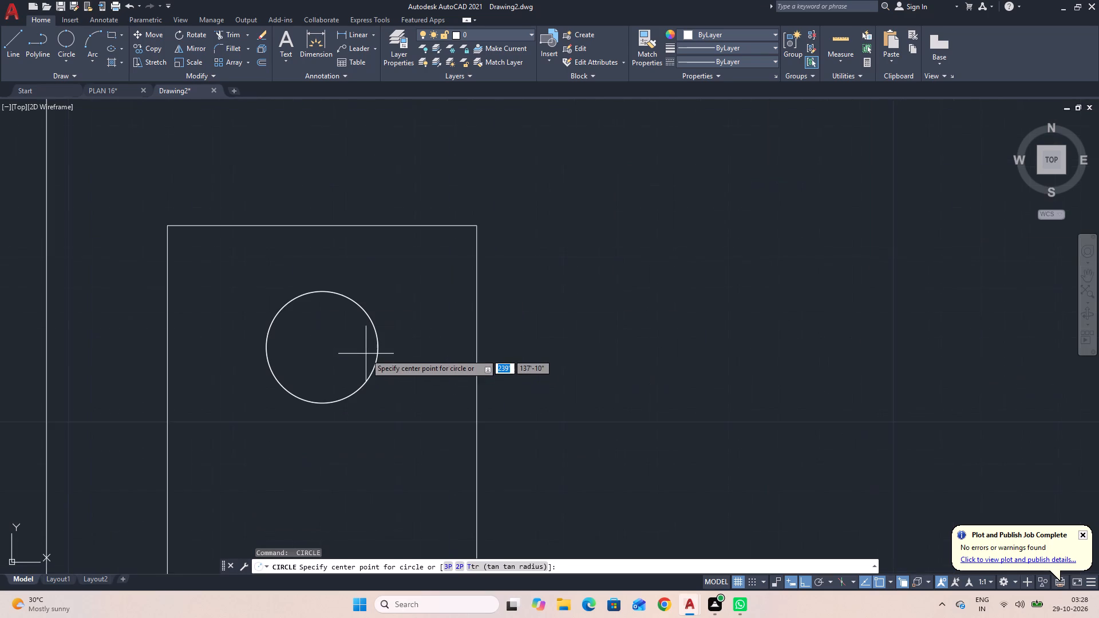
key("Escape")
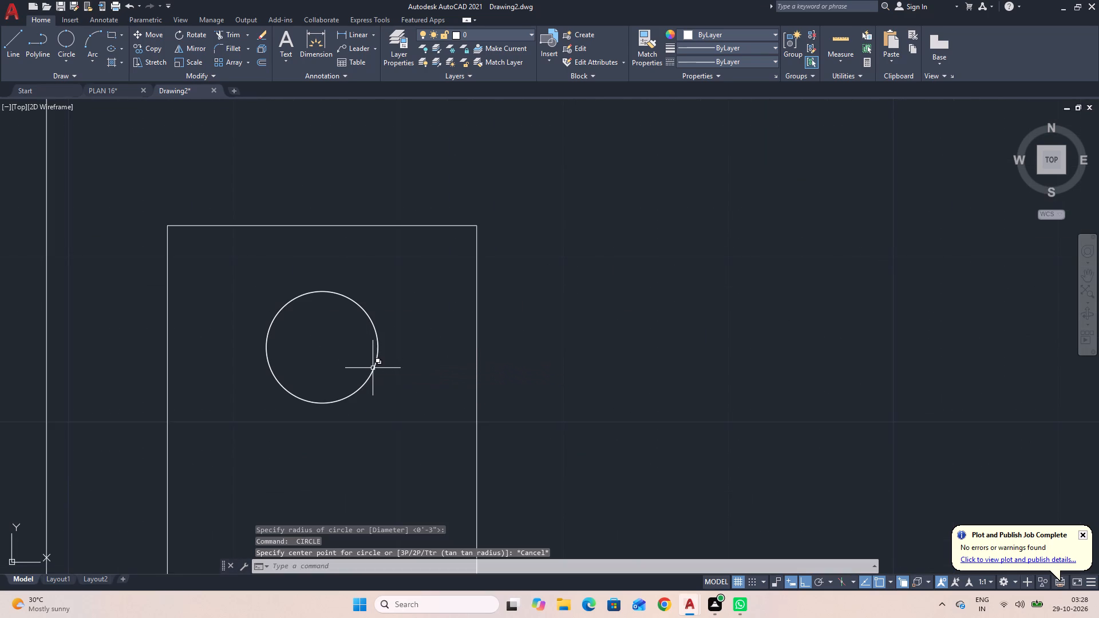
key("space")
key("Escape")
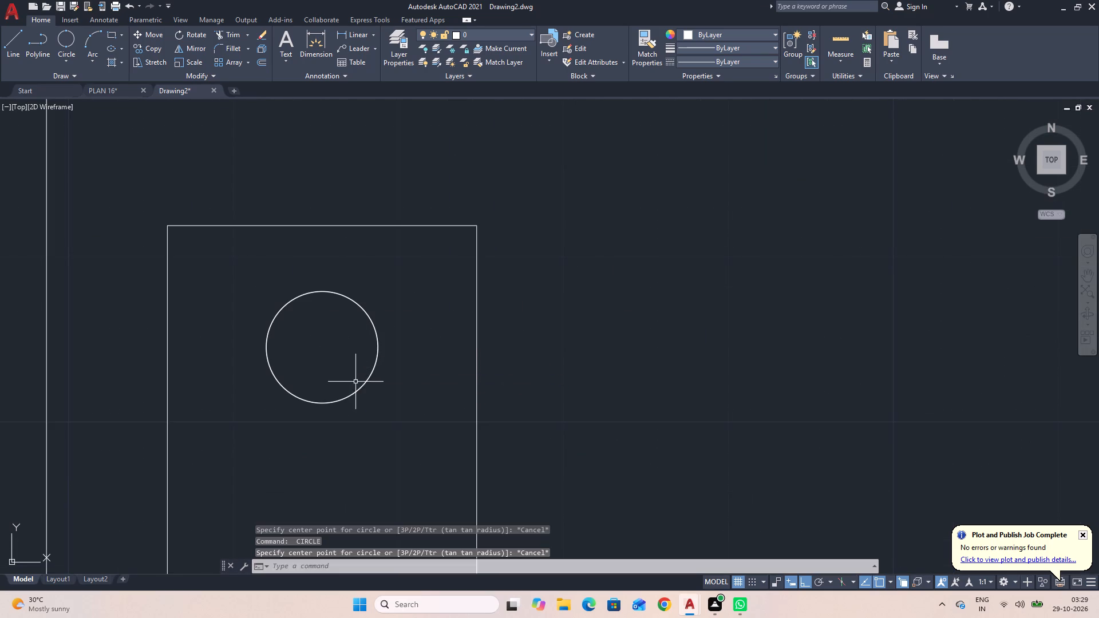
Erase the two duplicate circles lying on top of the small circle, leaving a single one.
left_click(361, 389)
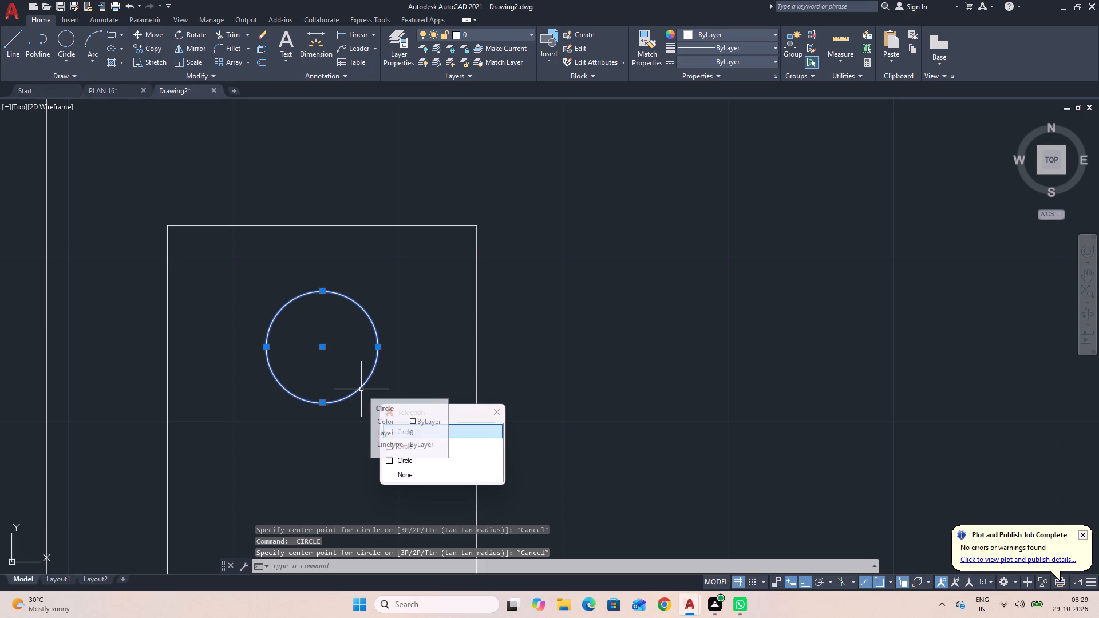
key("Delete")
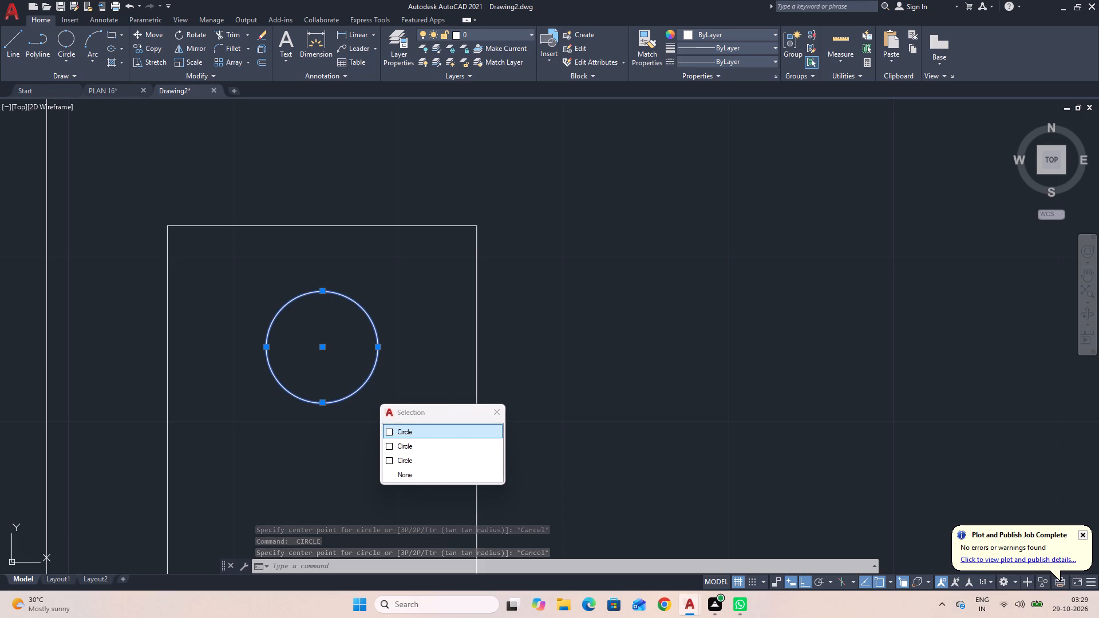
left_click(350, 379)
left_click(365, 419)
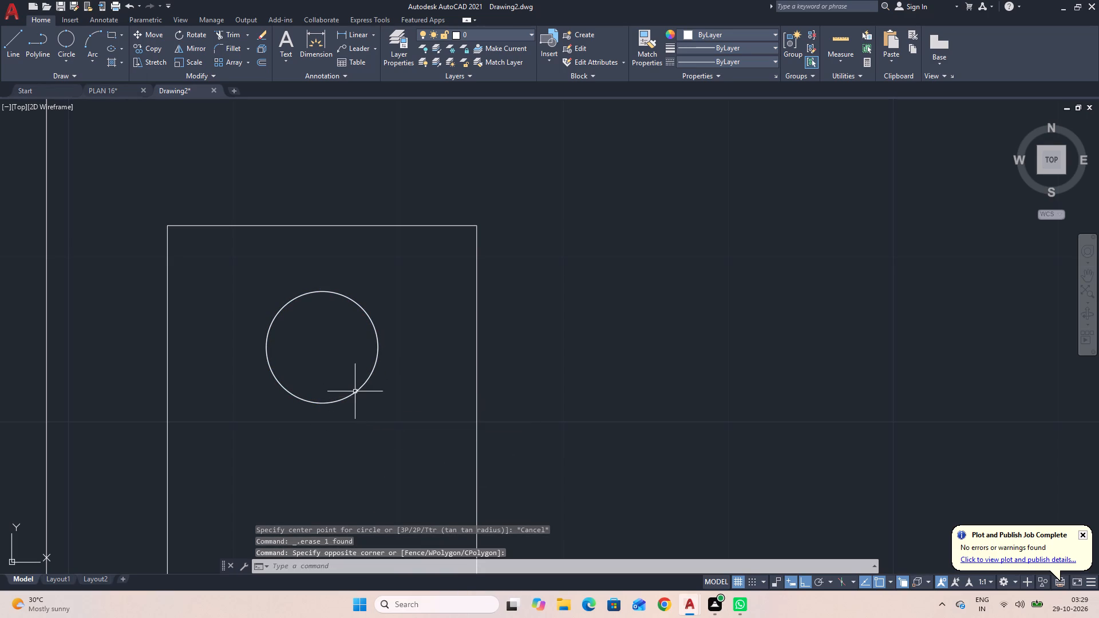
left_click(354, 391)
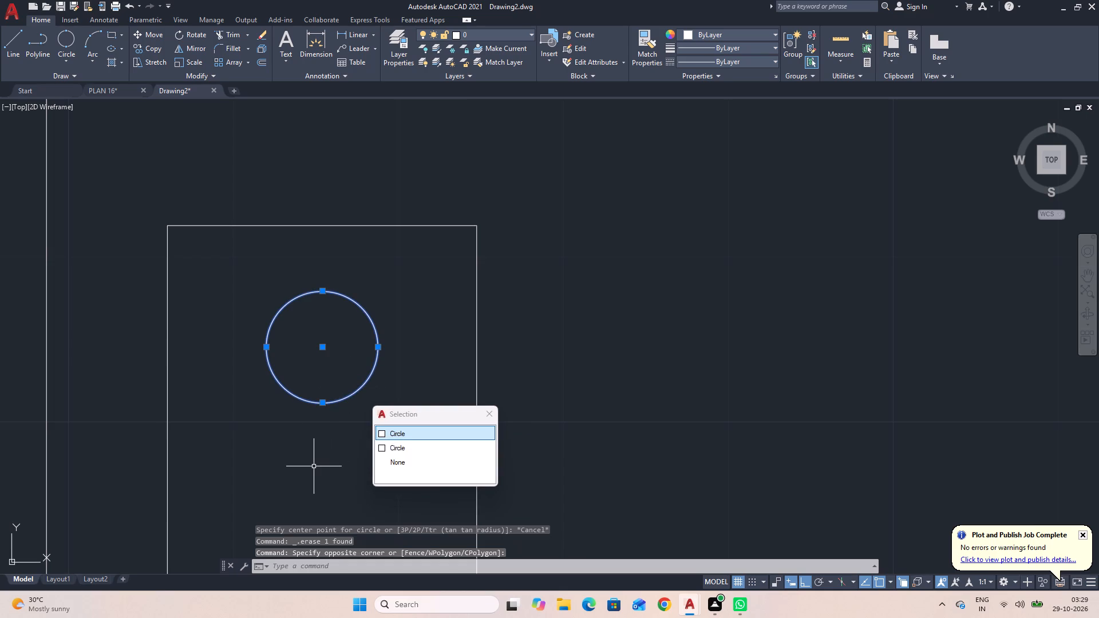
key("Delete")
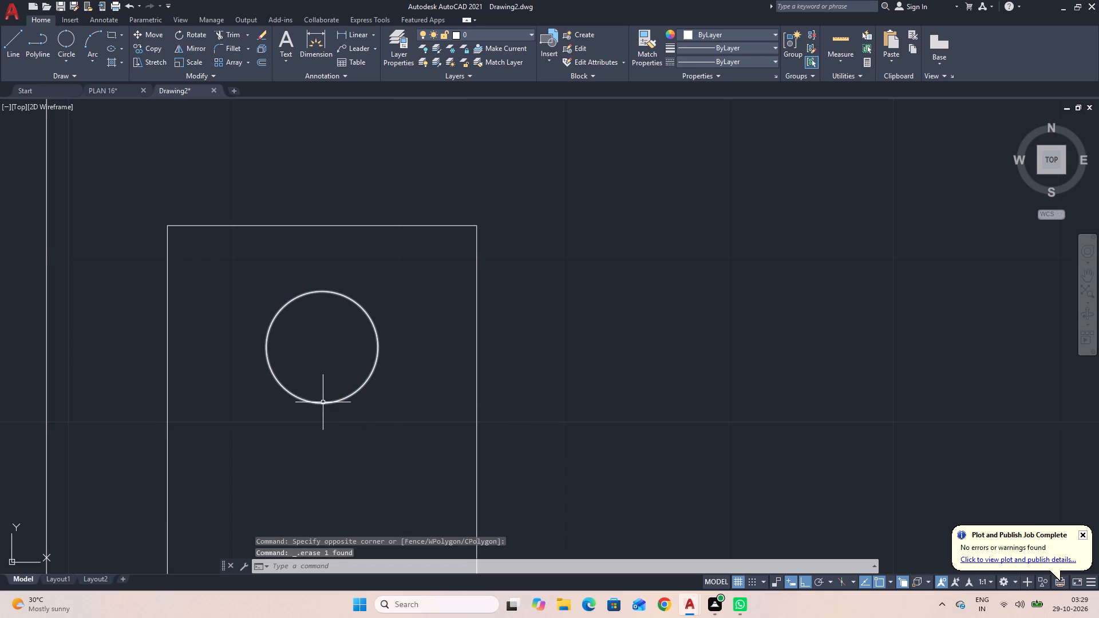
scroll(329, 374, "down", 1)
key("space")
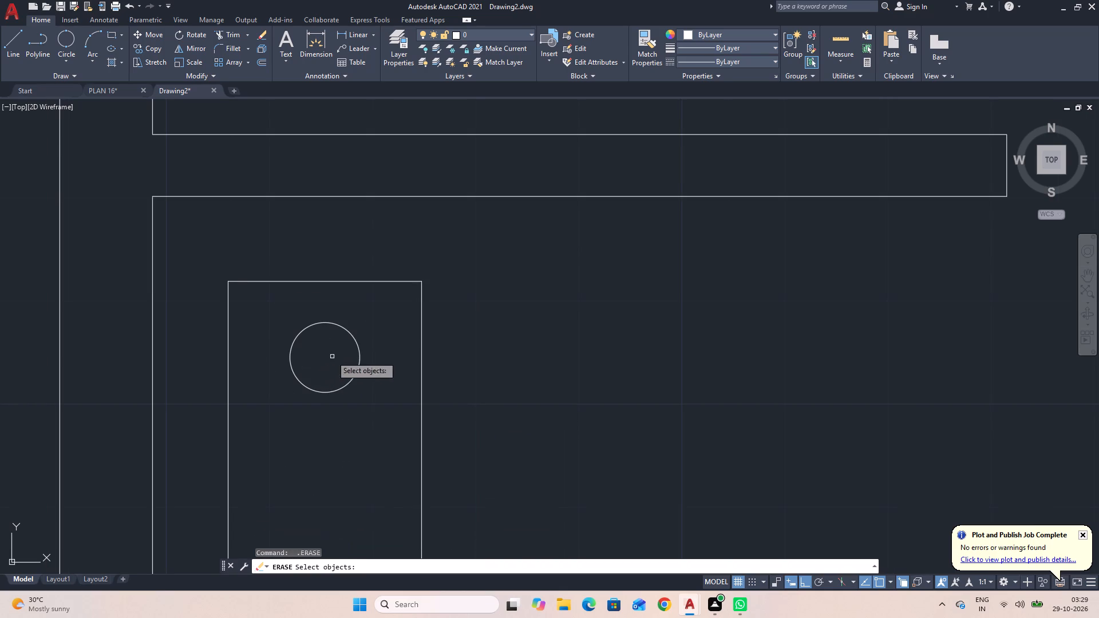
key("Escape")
Draw a circle of about 5" radius concentric with the small circle in the southwest room's rectangle.
key("c")
key("space")
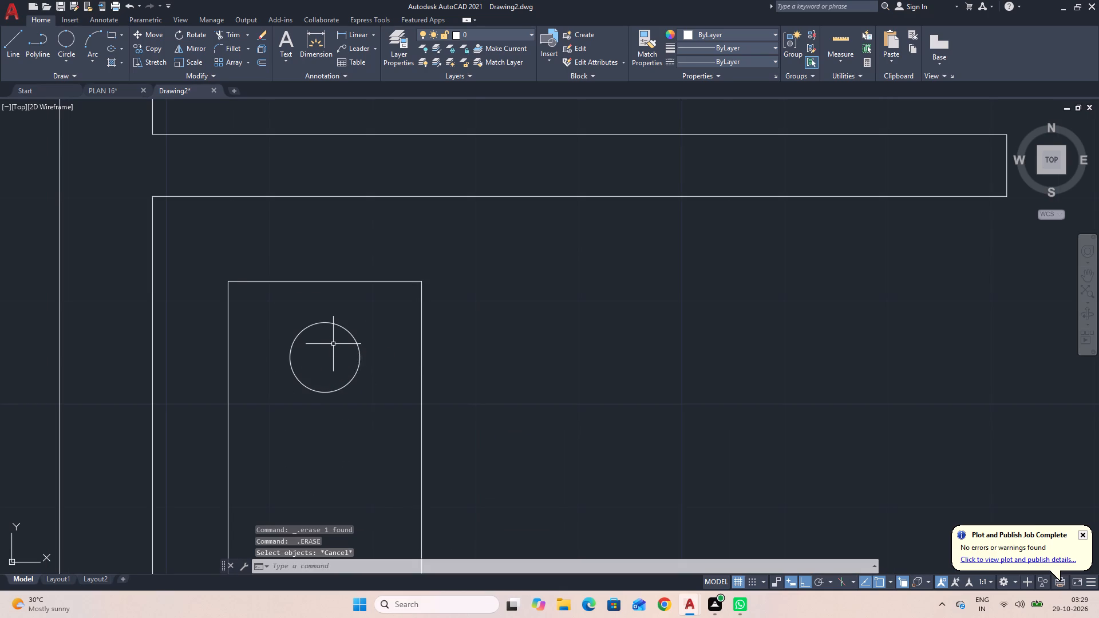
left_click(326, 356)
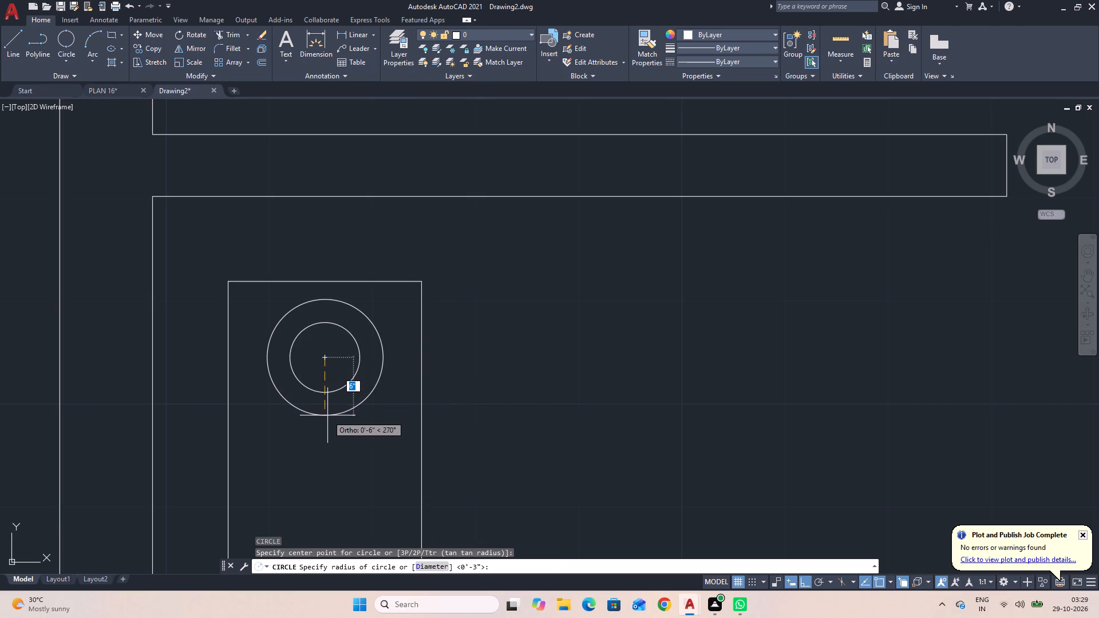
left_click(327, 413)
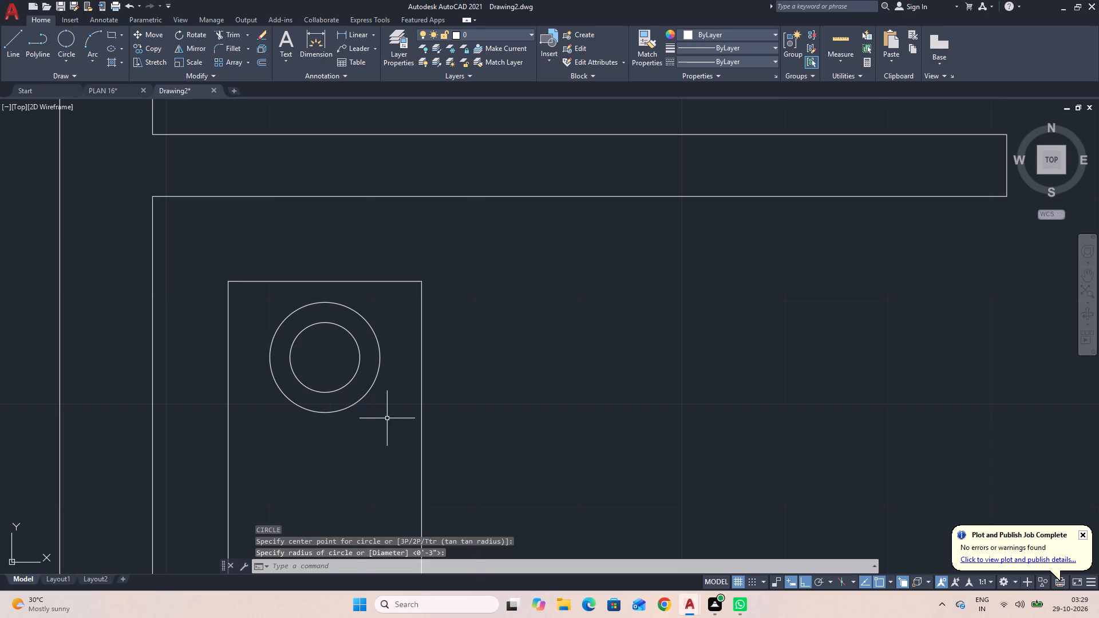
Copy the two concentric circles about 1'-6" straight south, inside the same rectangle.
left_click(389, 426)
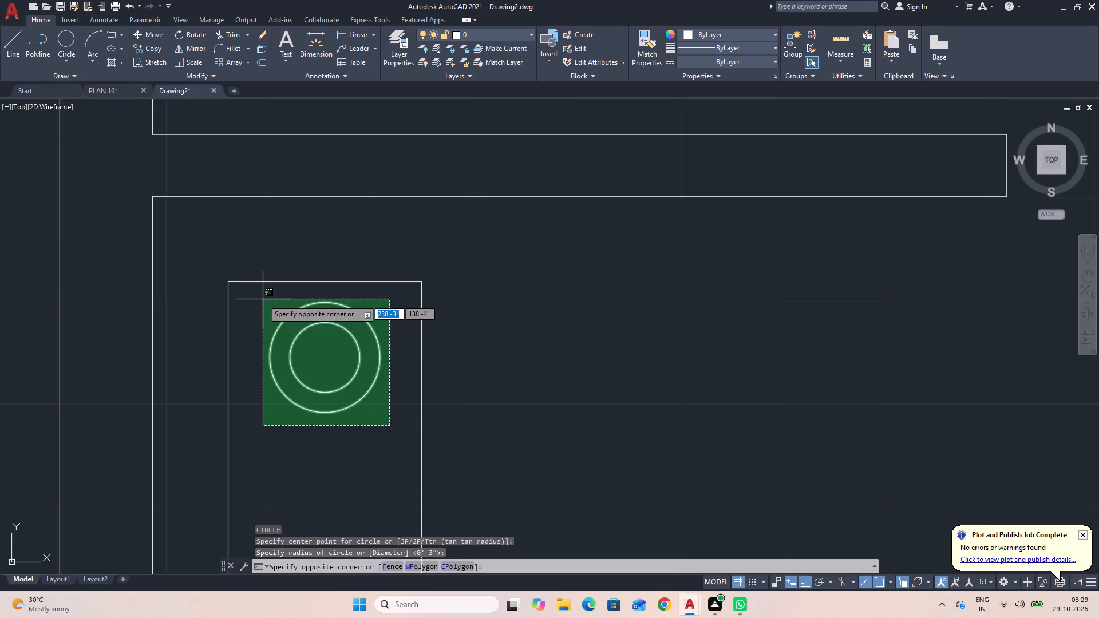
left_click(263, 299)
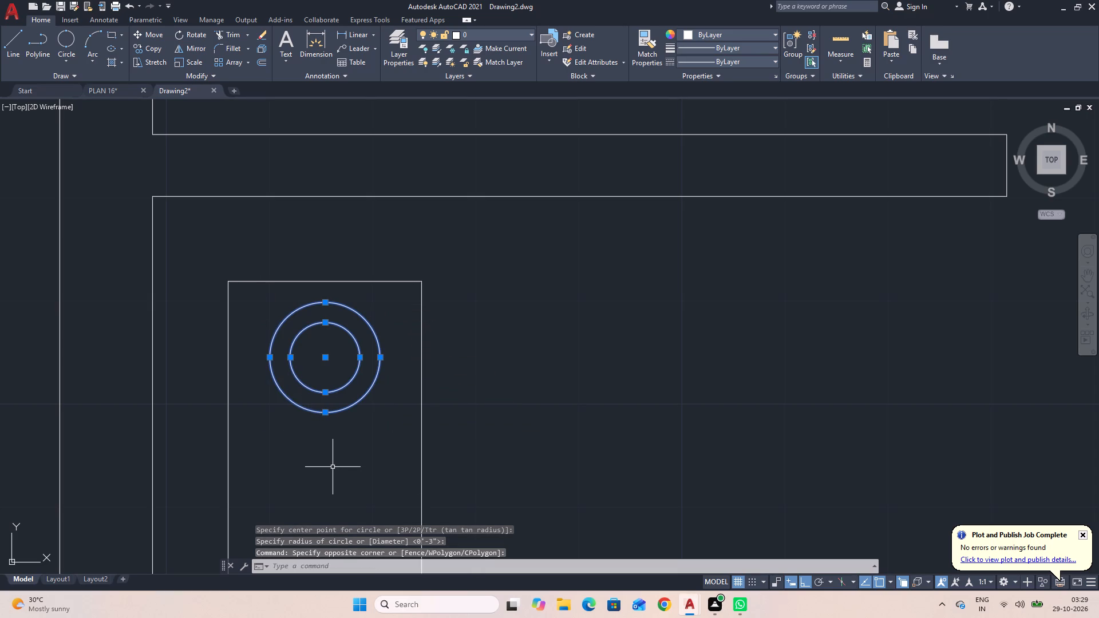
type("CO")
key("space")
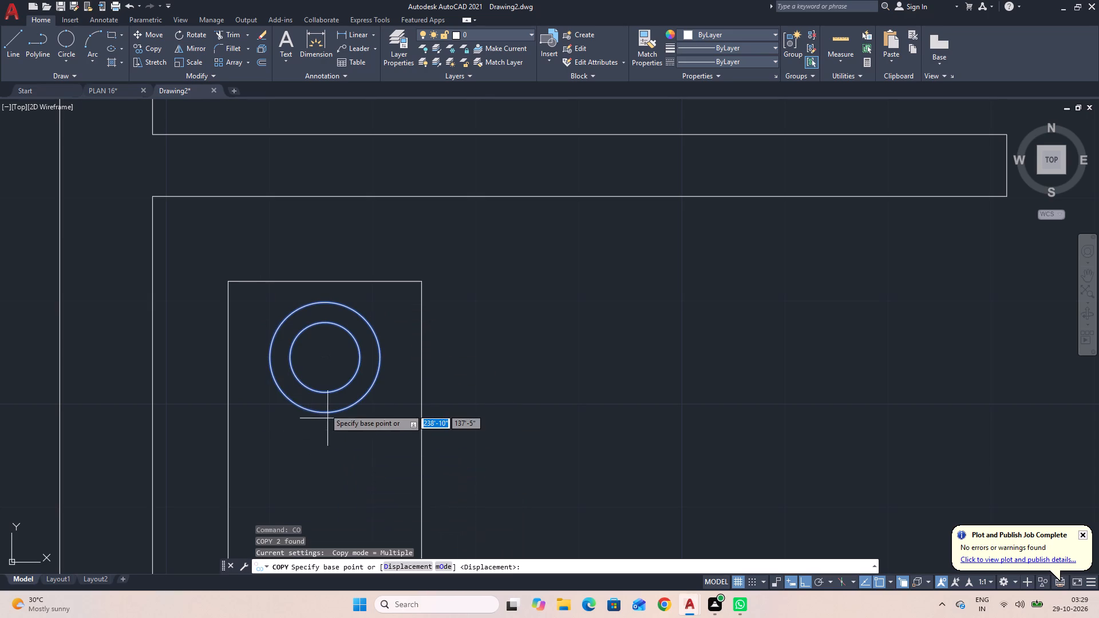
left_click(327, 359)
scroll(321, 377, "down", 1)
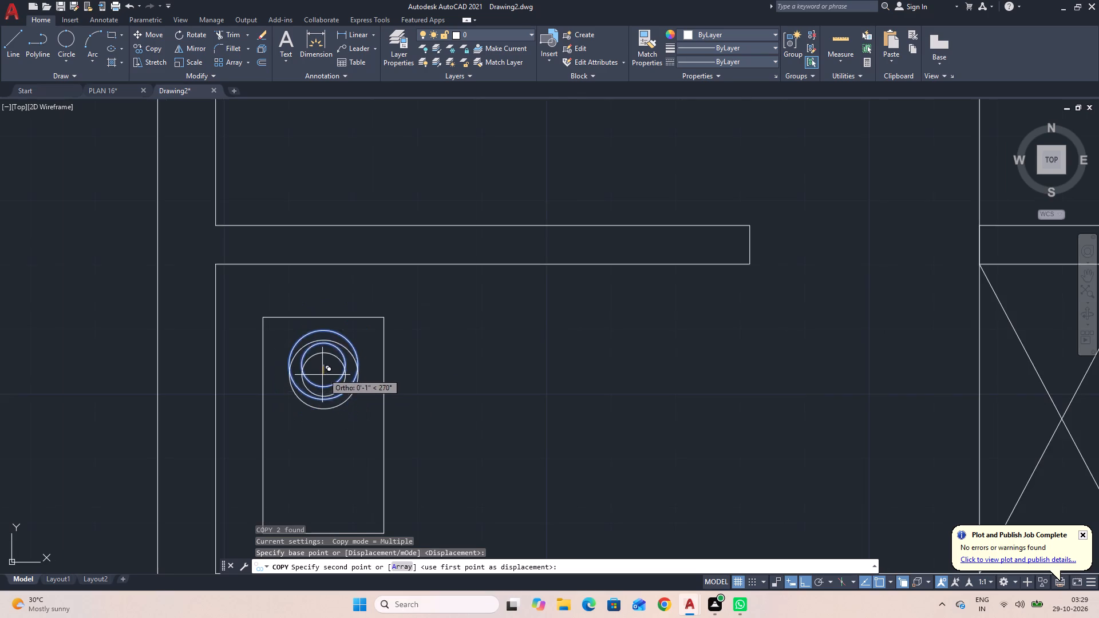
scroll(328, 363, "down", 1)
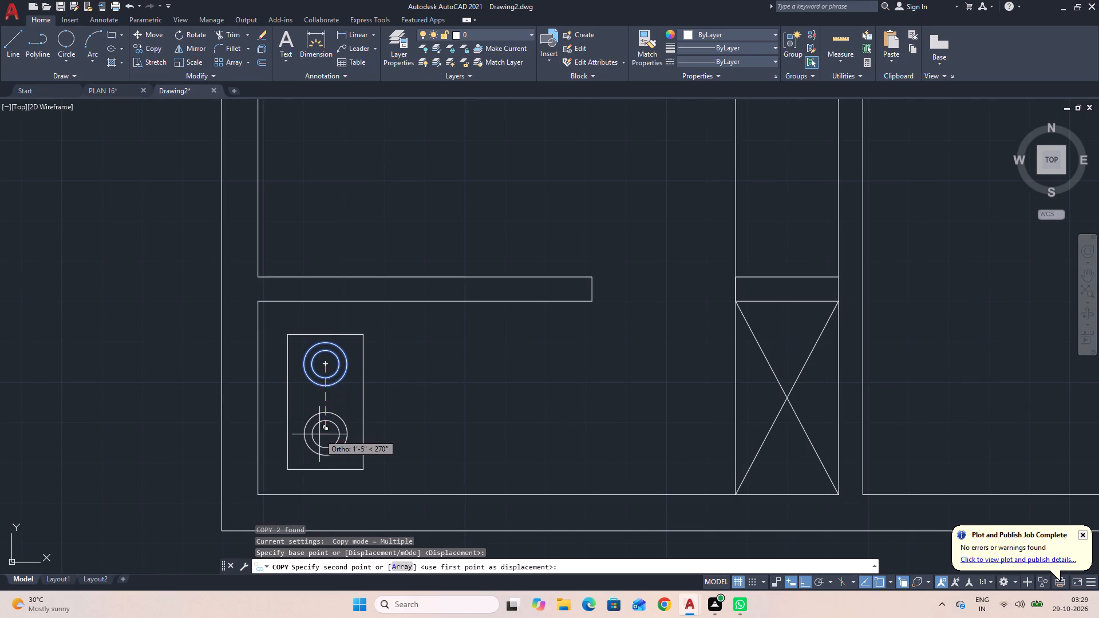
left_click(318, 436)
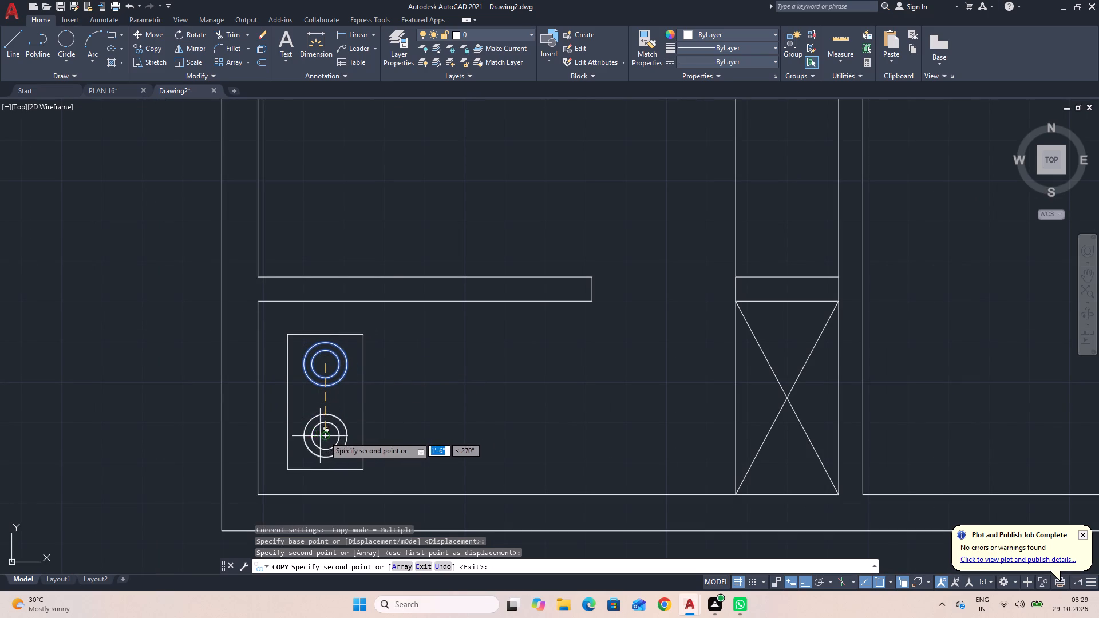
key("Escape")
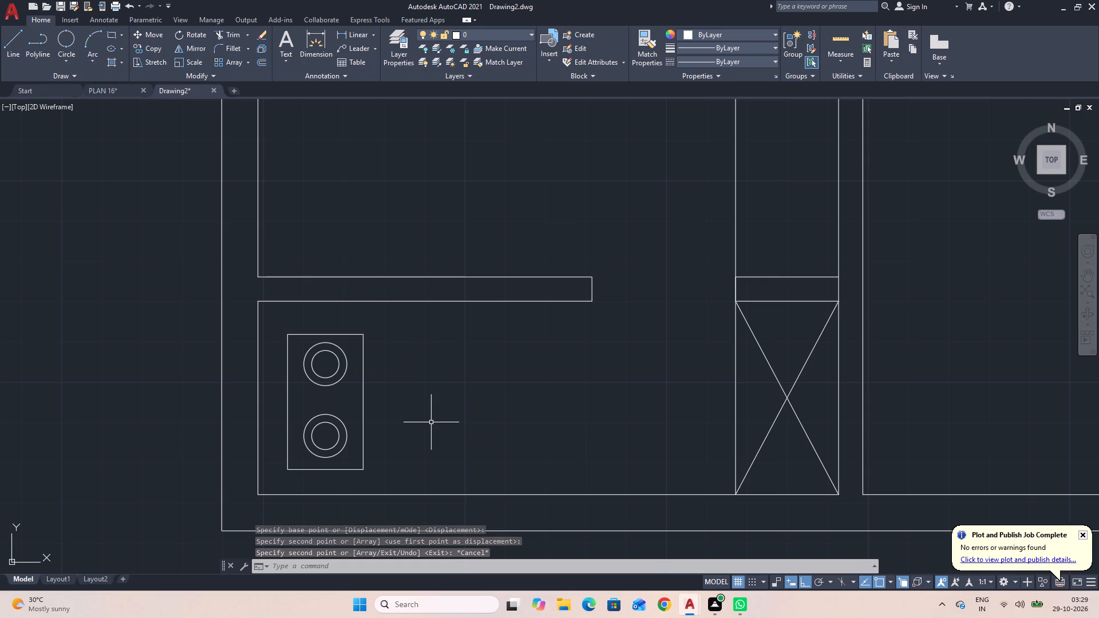
Draw an L-shaped counter edge in the room north of the partition: about 6'-3" south from the north wall, 4'-1" east, and south to the partition's end.
middle_click_drag(421, 356, 425, 377)
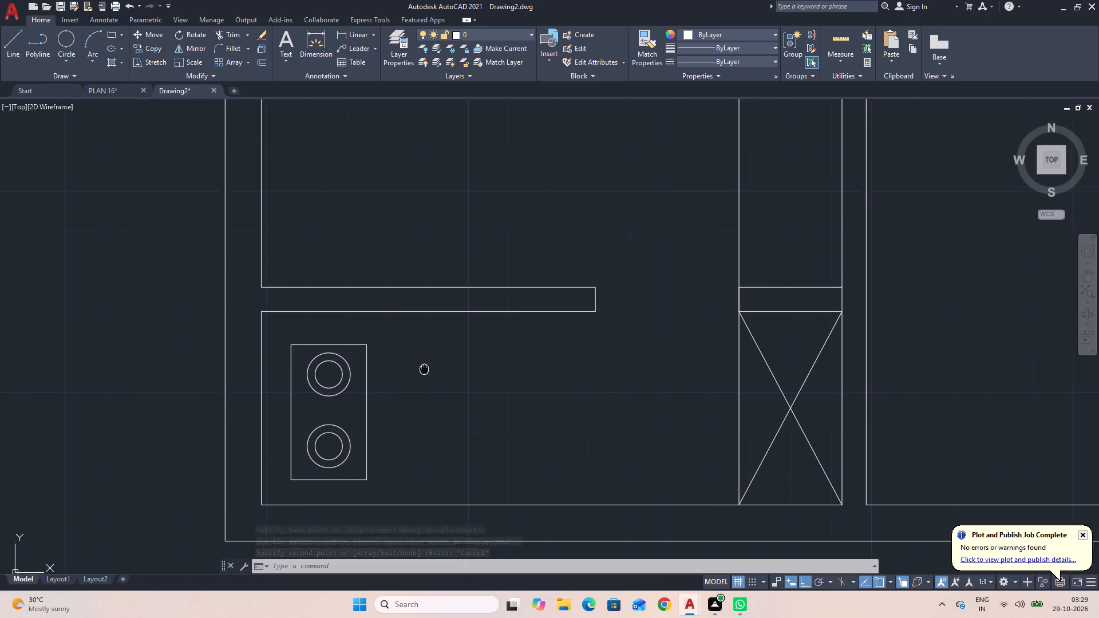
middle_click_drag(425, 377, 435, 461)
scroll(430, 424, "down", 2)
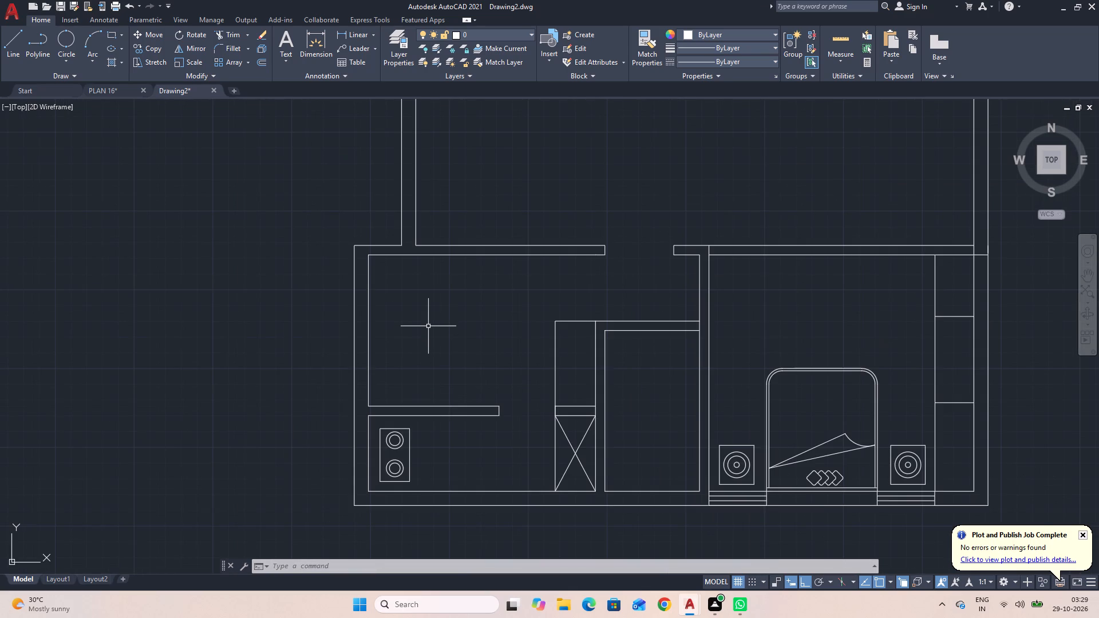
type("L")
key("space")
left_click(422, 257)
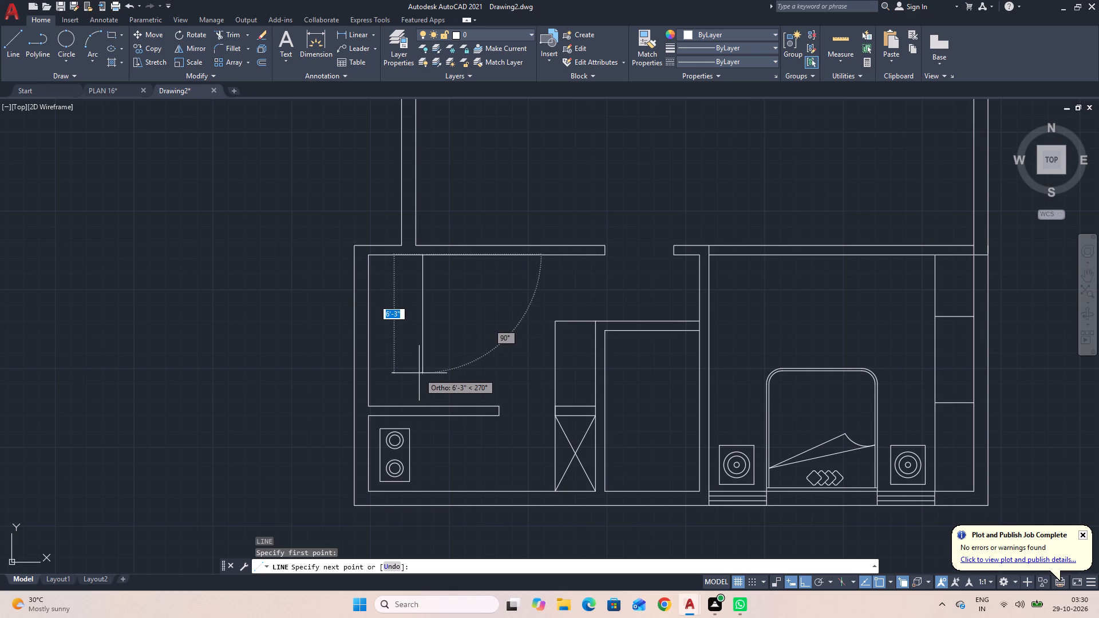
left_click(419, 374)
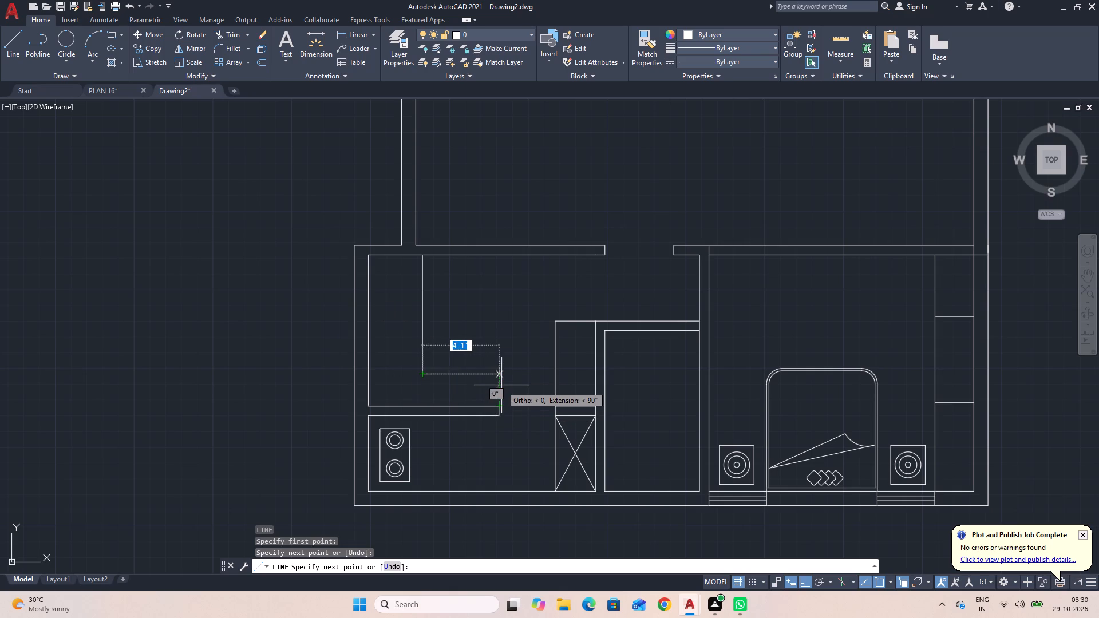
left_click(500, 384)
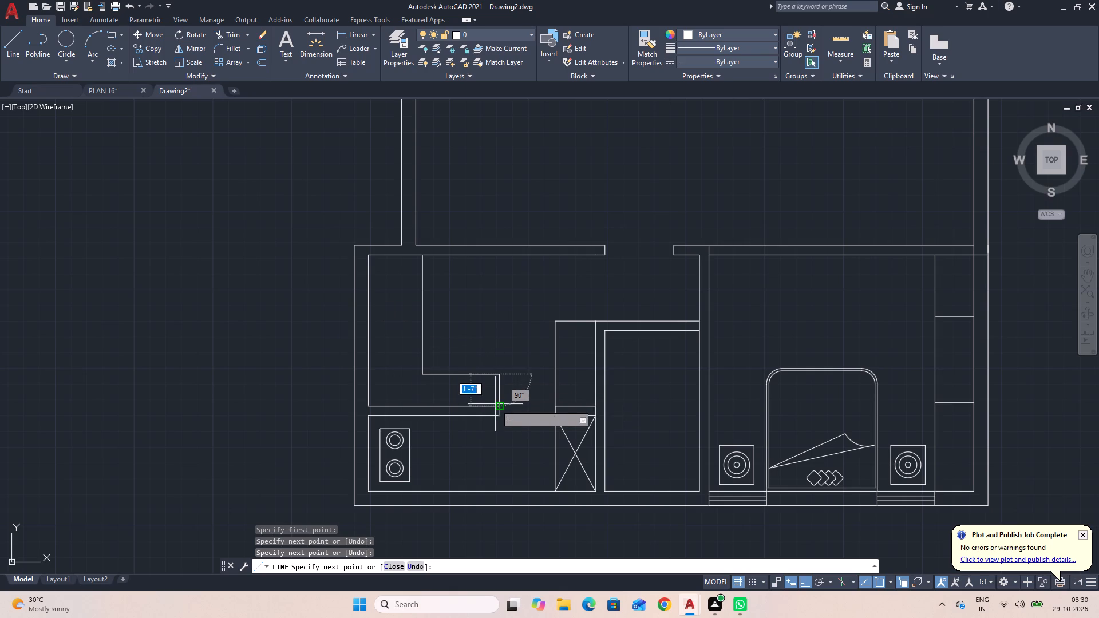
left_click(501, 406)
key("Escape")
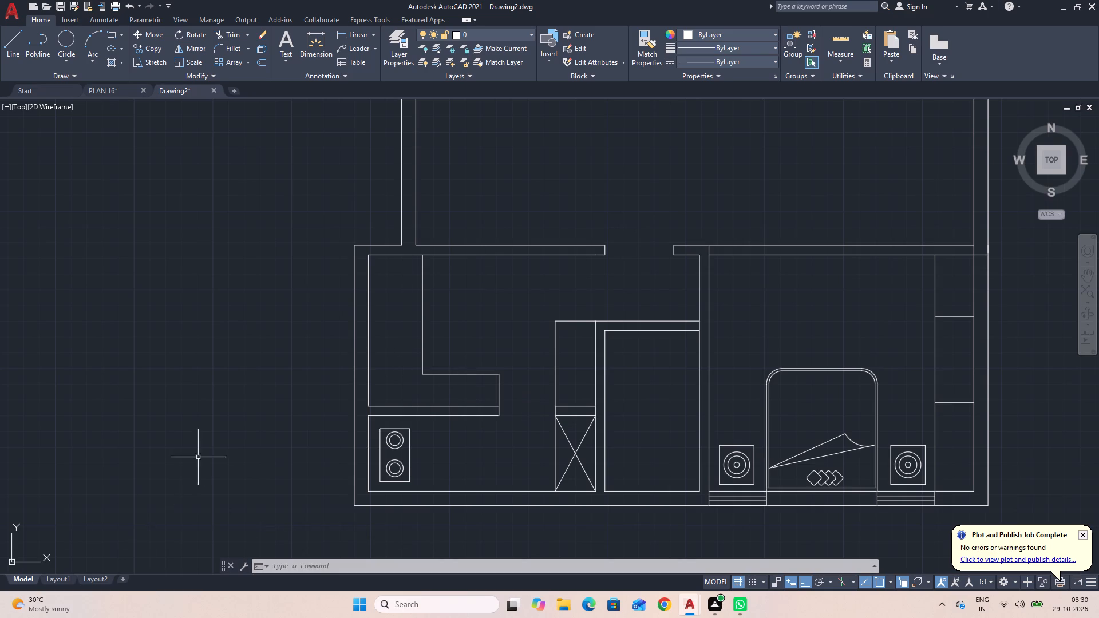
Draw a closed rectangle of lines about 2'-1" wide by 2'-5" tall on the counter strip along the west wall.
key("space")
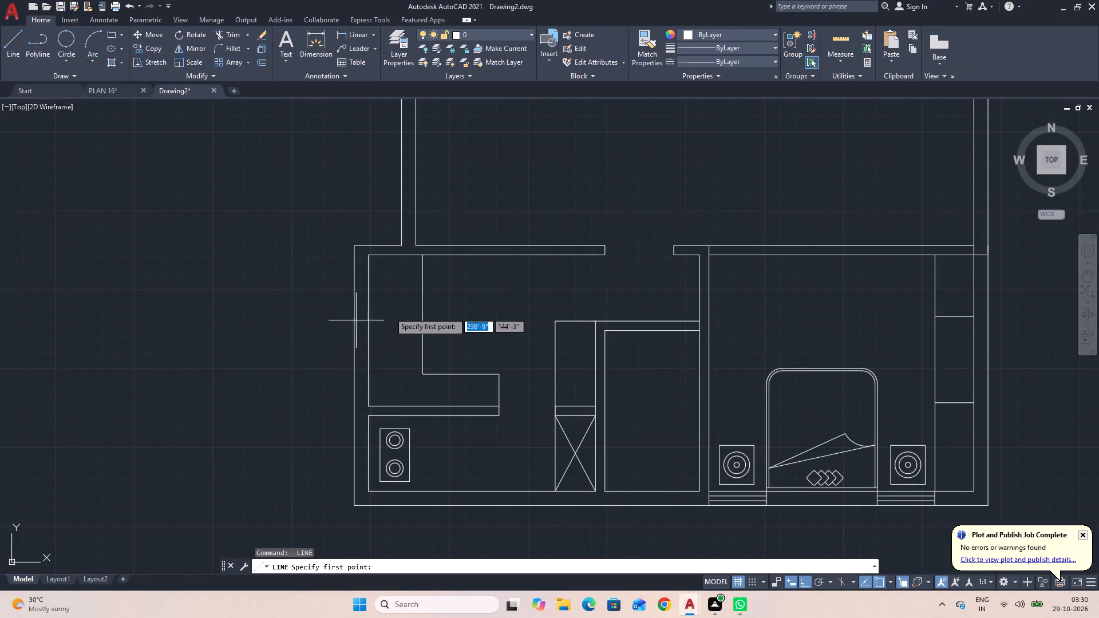
left_click(376, 298)
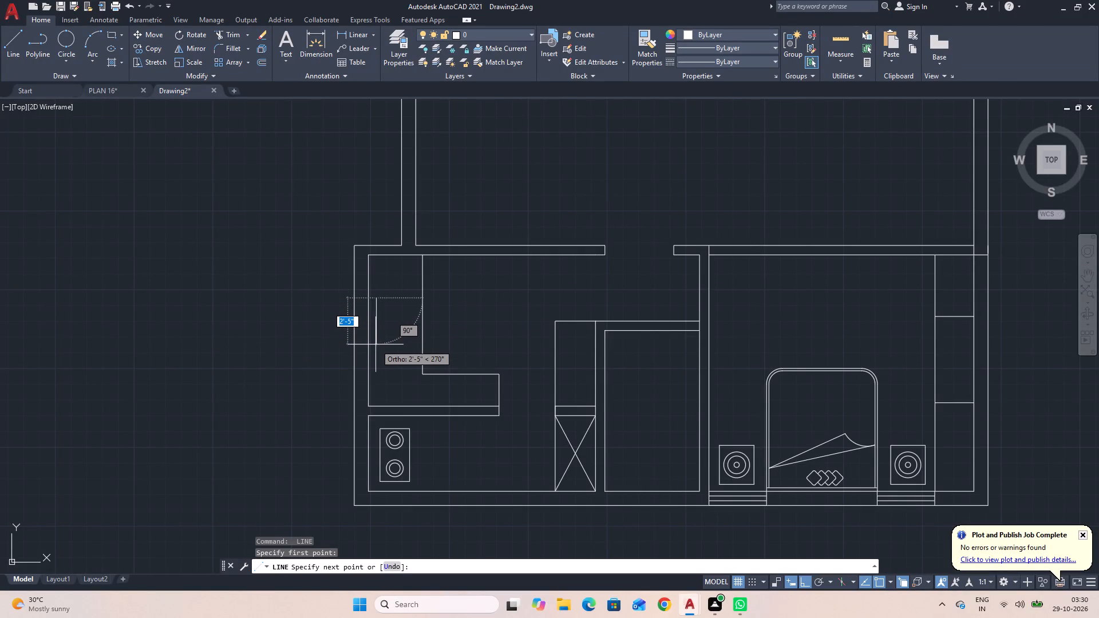
left_click(375, 344)
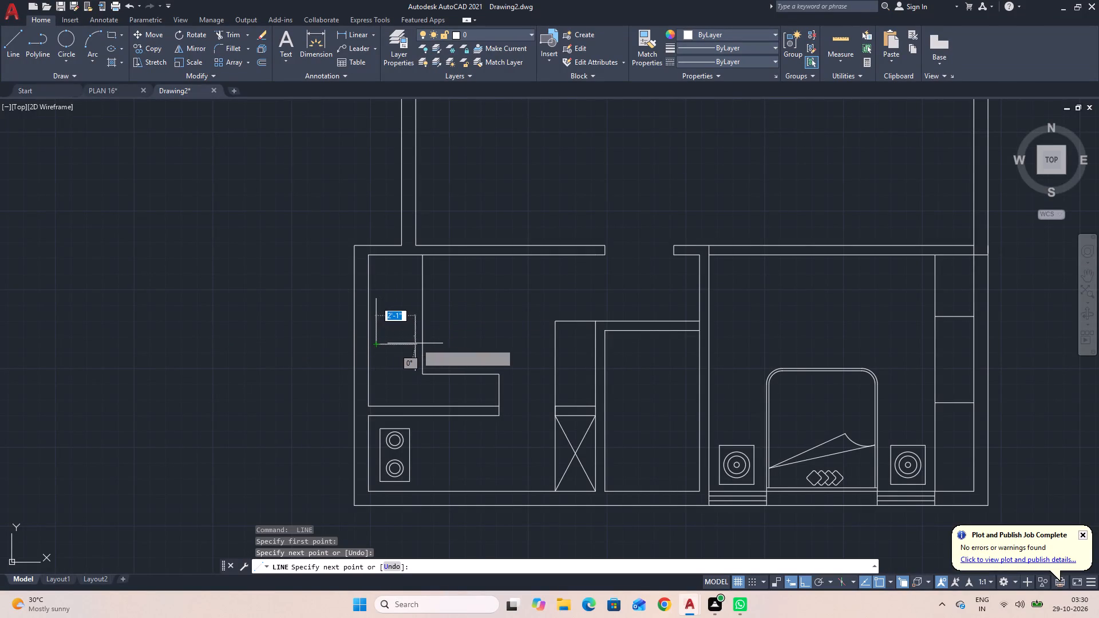
left_click(415, 343)
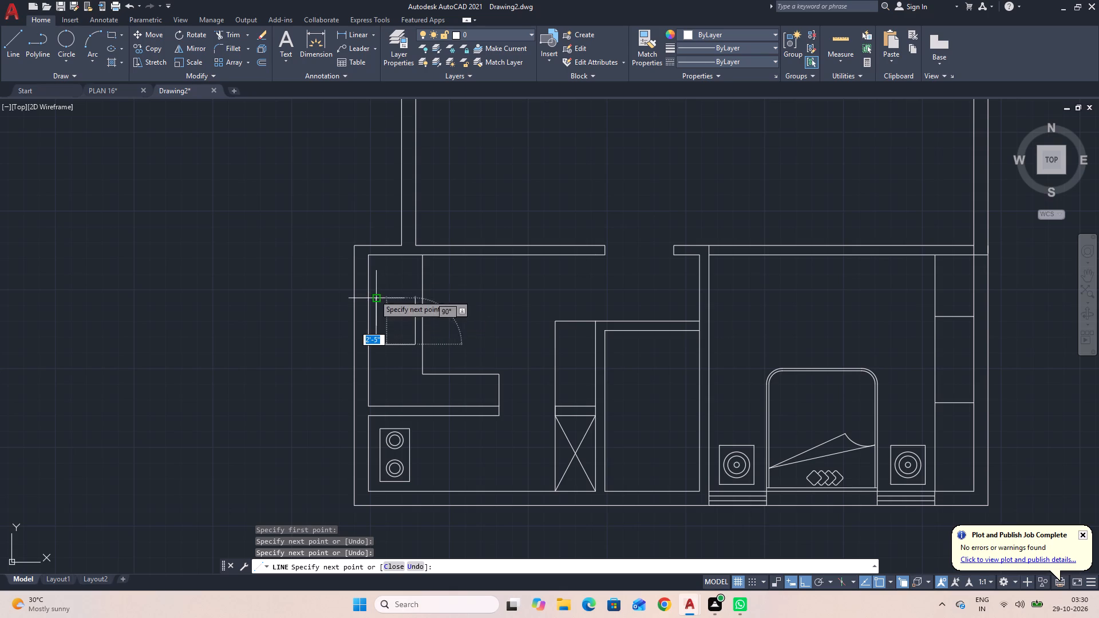
left_click(395, 298)
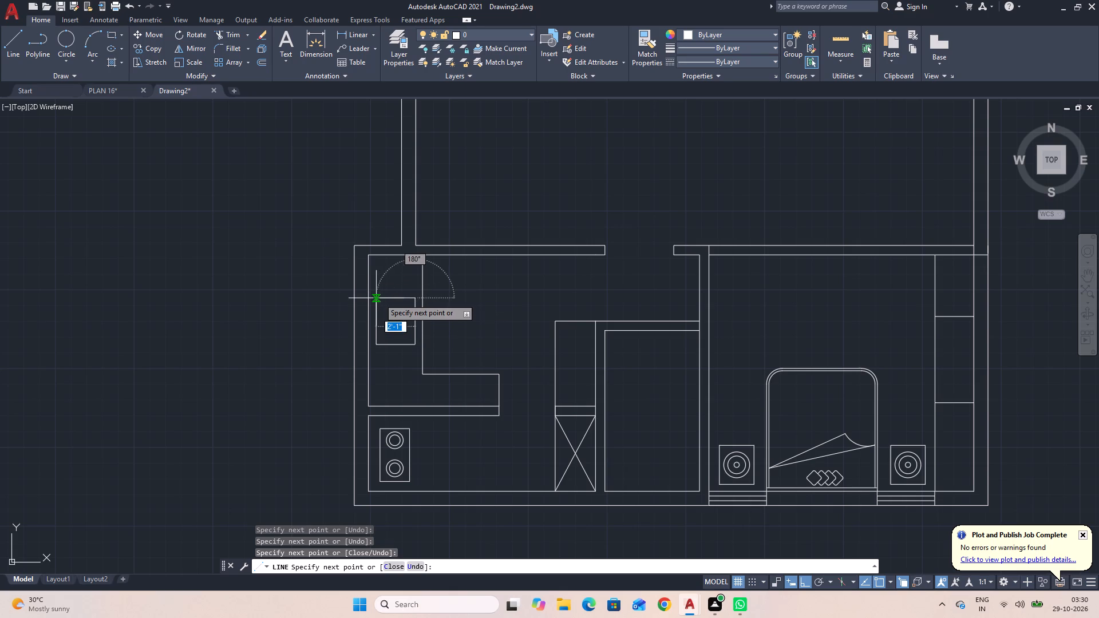
left_click(376, 301)
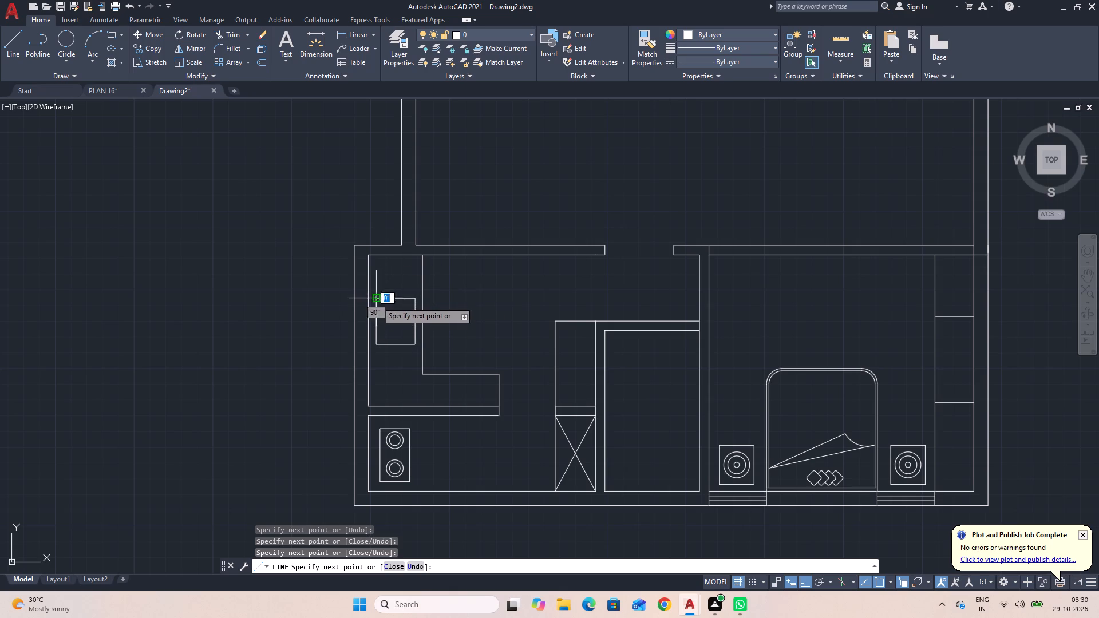
key("Escape")
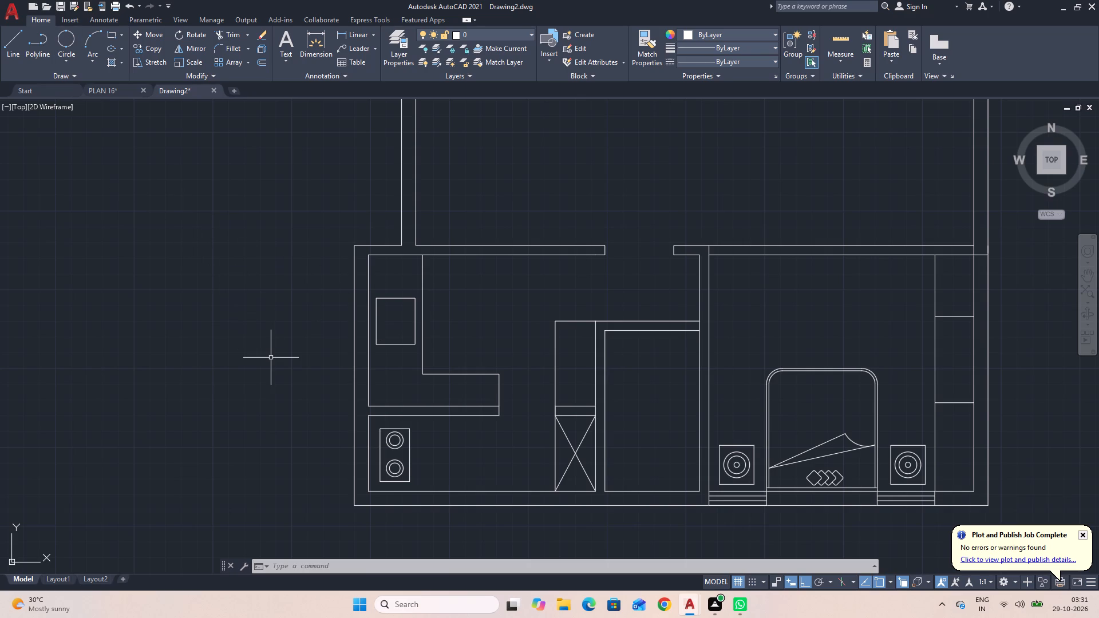
Draw two circles of about 3" radius inside the counter rectangle, near its northwest and southeast corners.
type("C")
key("space")
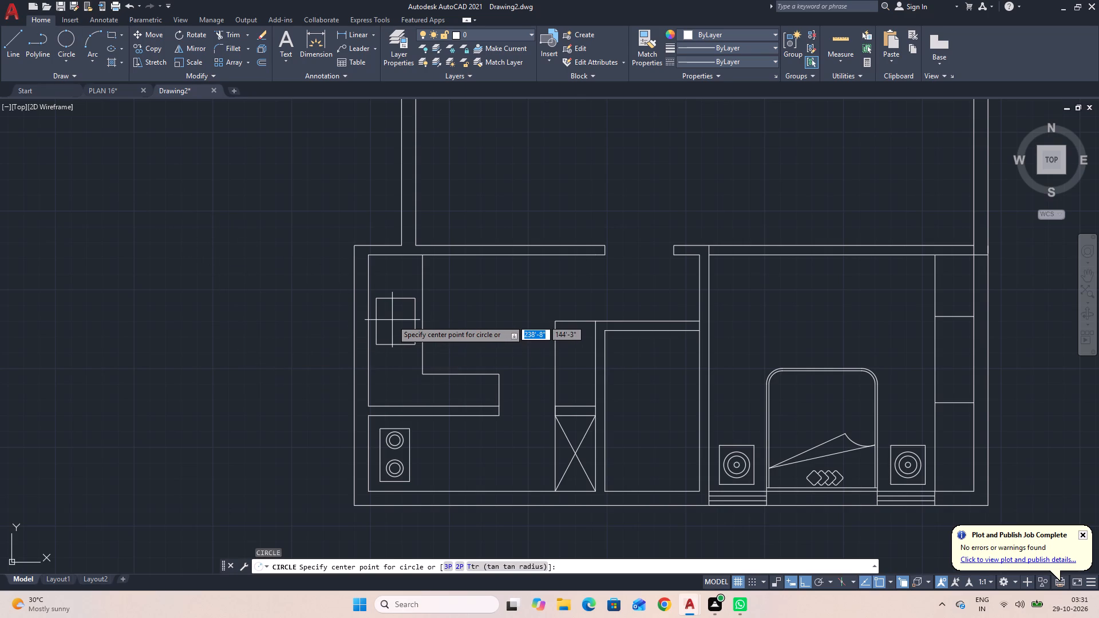
scroll(392, 320, "up", 2)
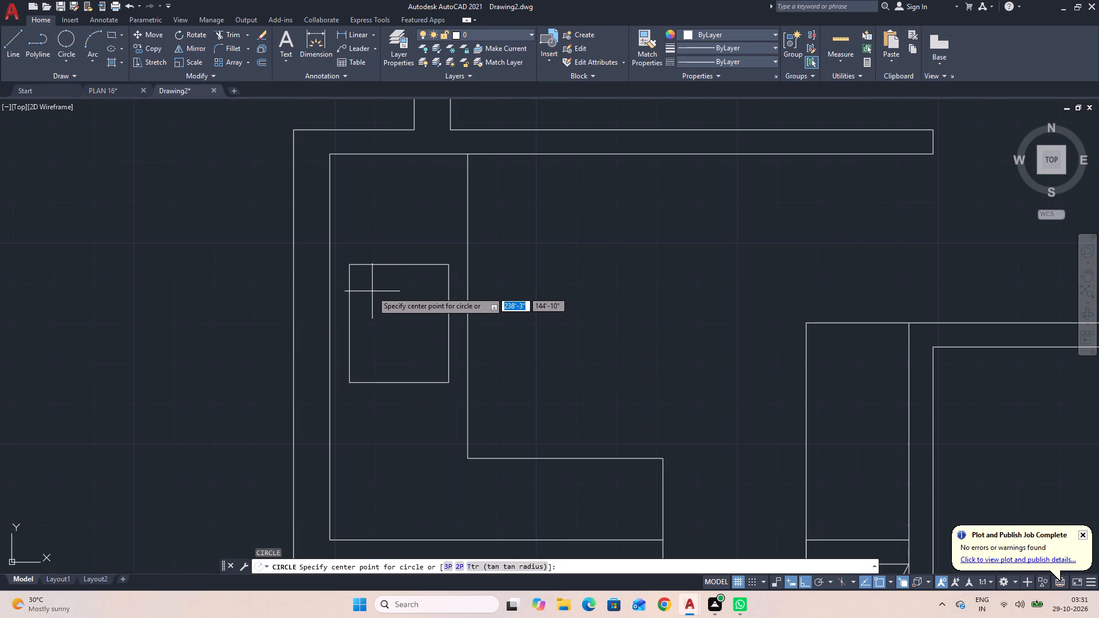
left_click(370, 291)
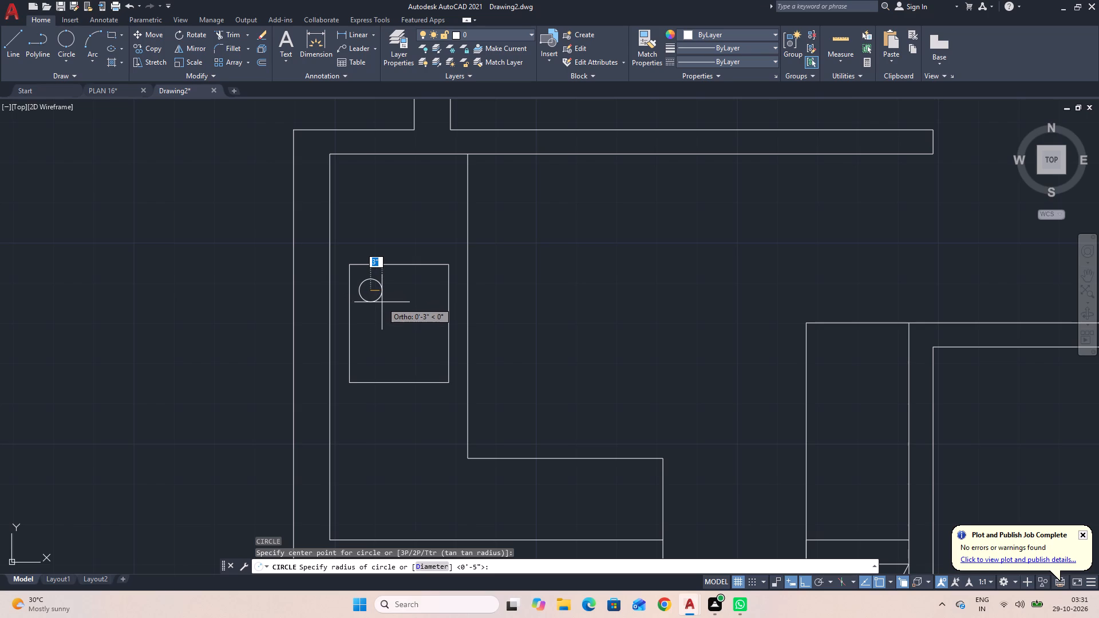
left_click(383, 302)
key("space")
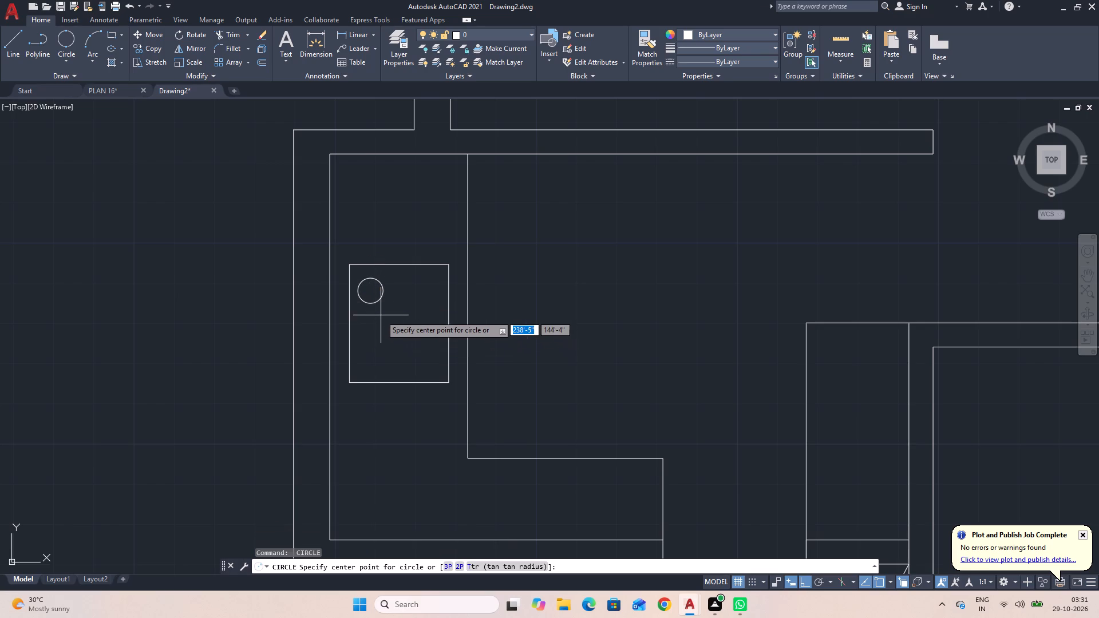
left_click(425, 358)
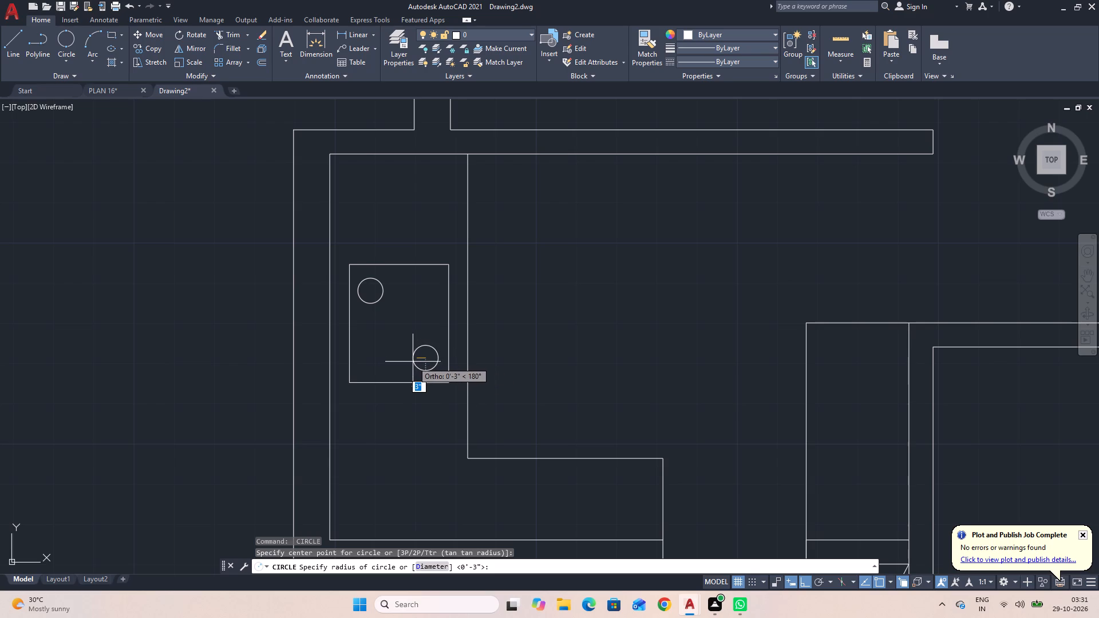
left_click(412, 362)
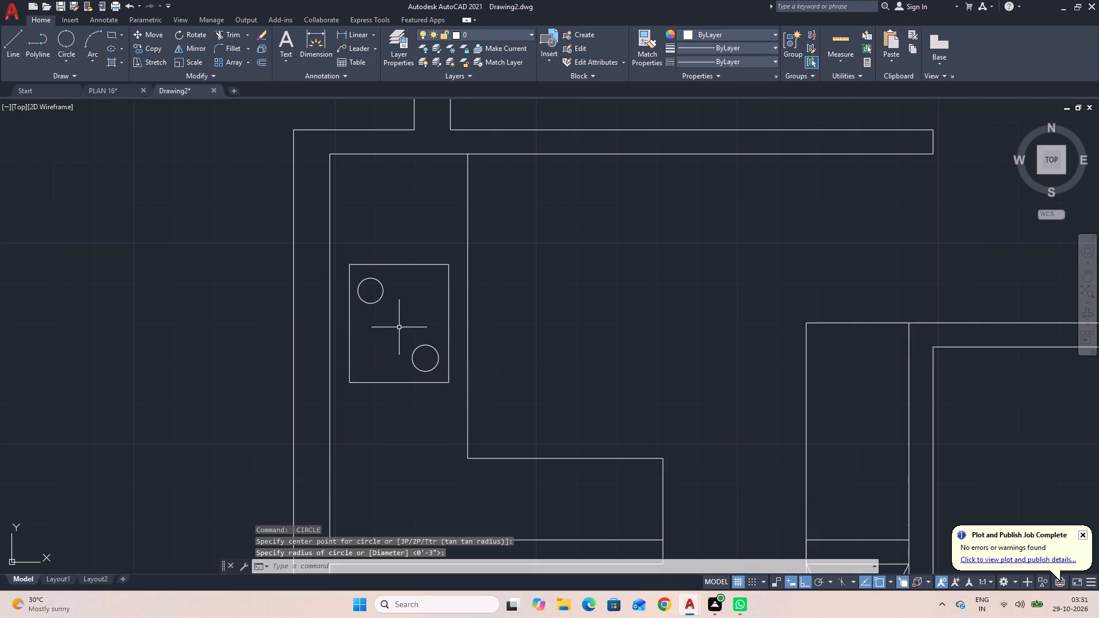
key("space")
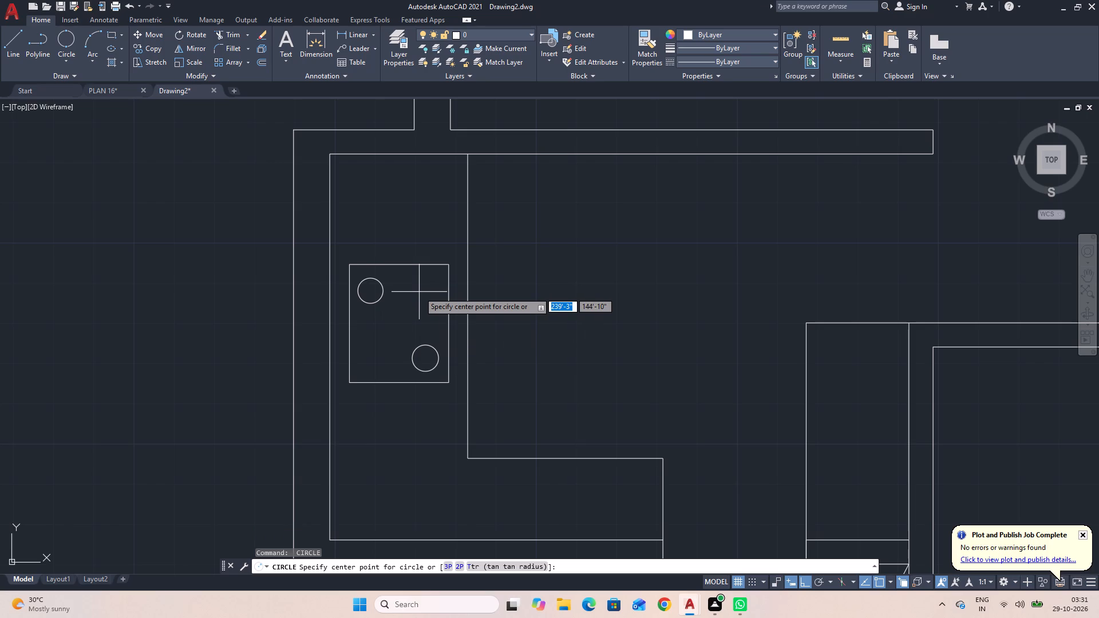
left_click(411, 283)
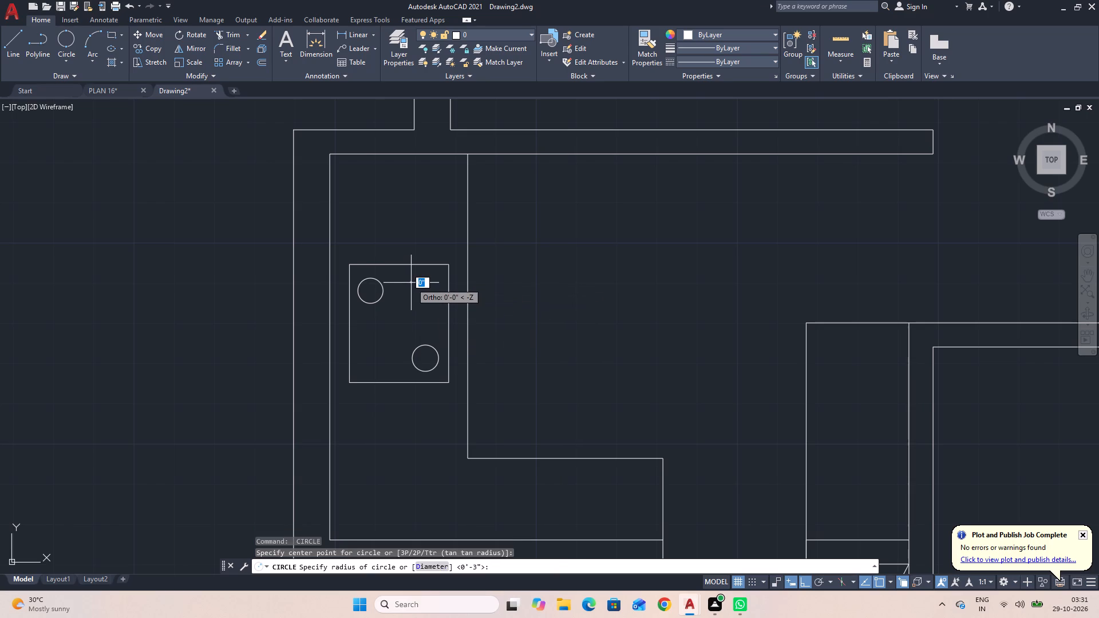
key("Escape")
Draw two larger circles in the west counter rectangle: about 5" radius near its northeast corner and 6" near its southwest corner.
key("space")
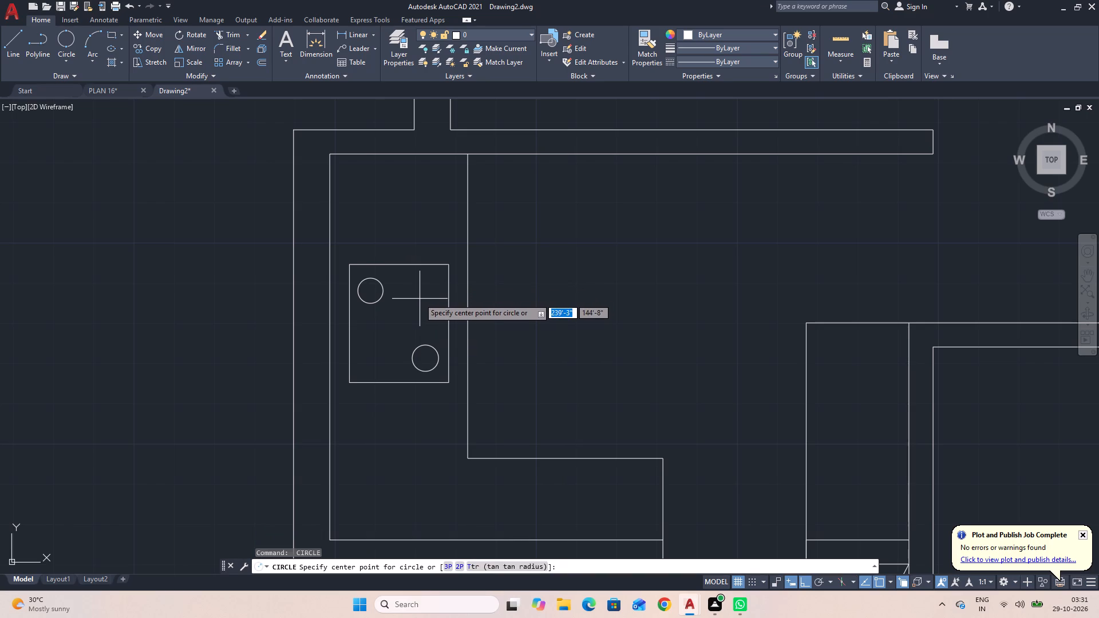
left_click(418, 298)
left_click(399, 310)
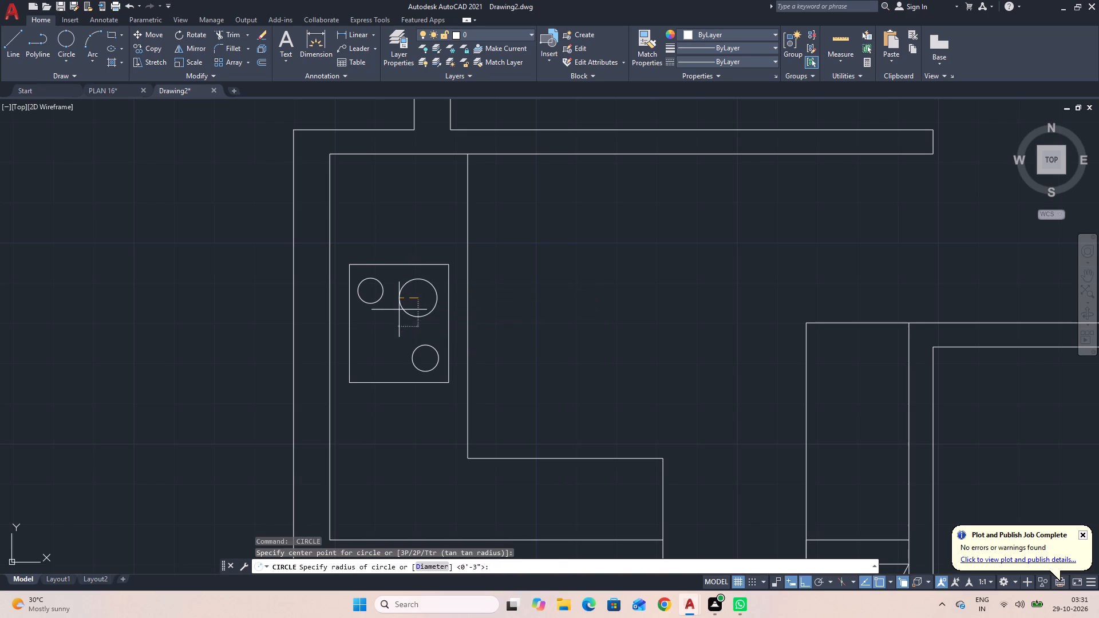
key("space")
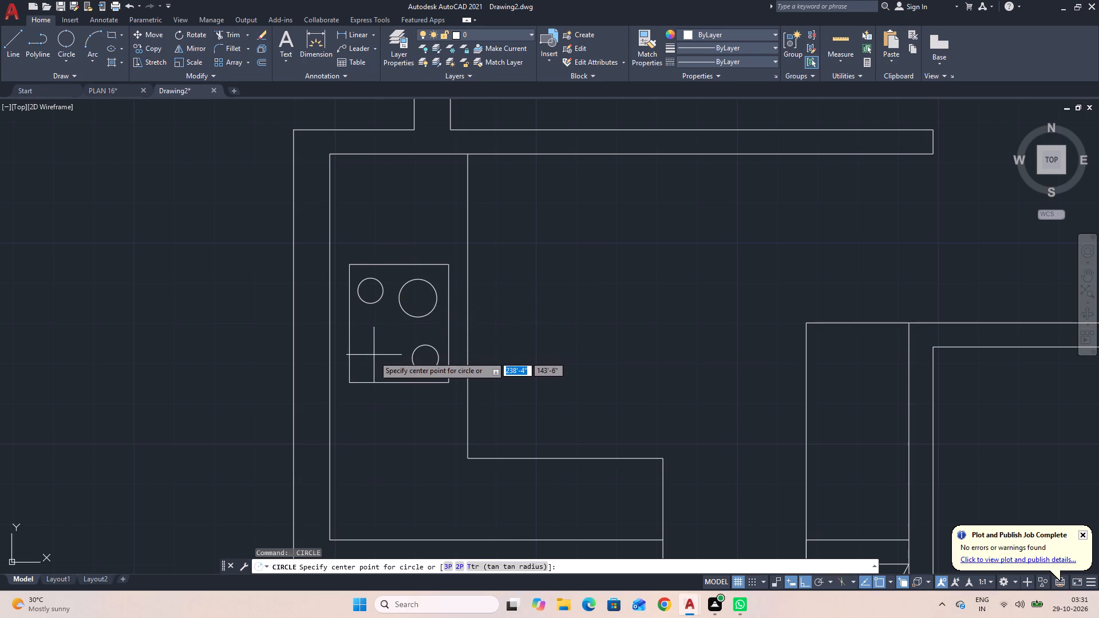
left_click(375, 350)
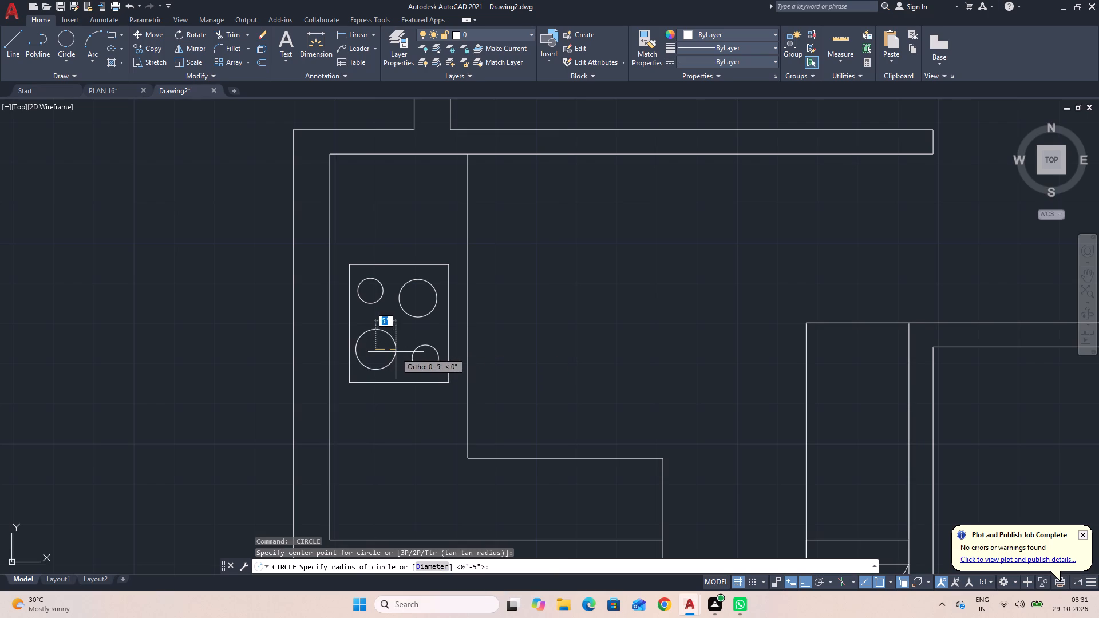
left_click(399, 352)
key("Escape")
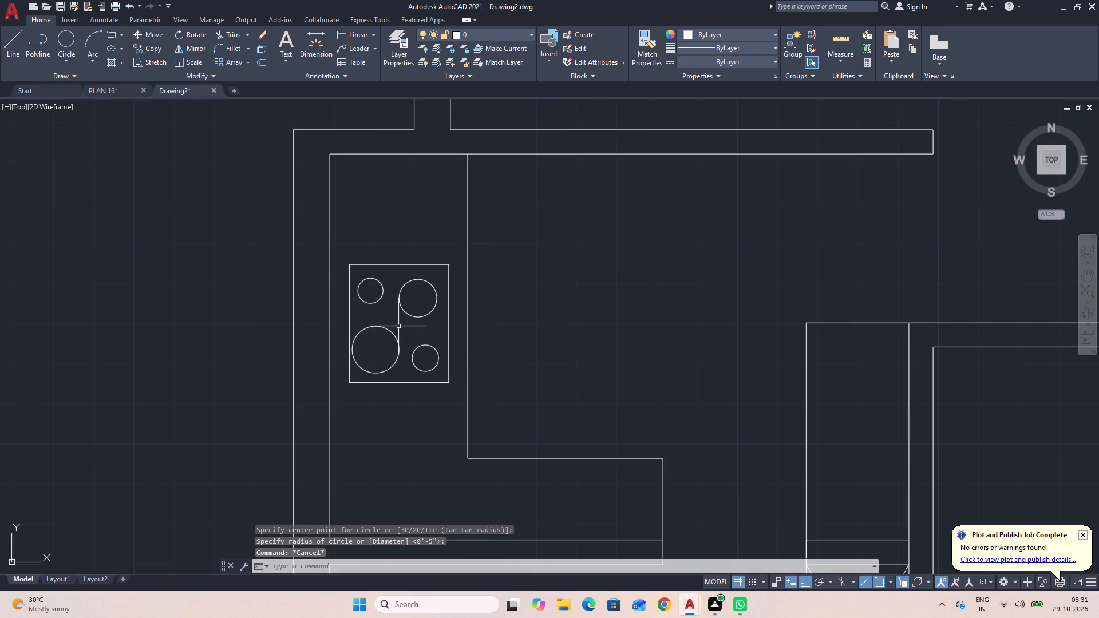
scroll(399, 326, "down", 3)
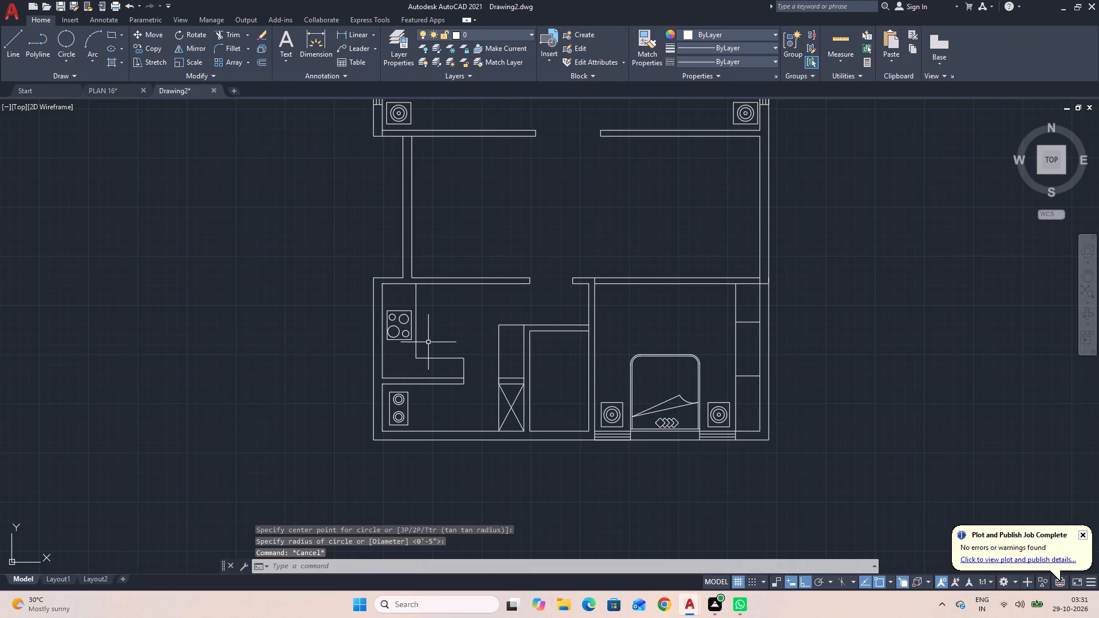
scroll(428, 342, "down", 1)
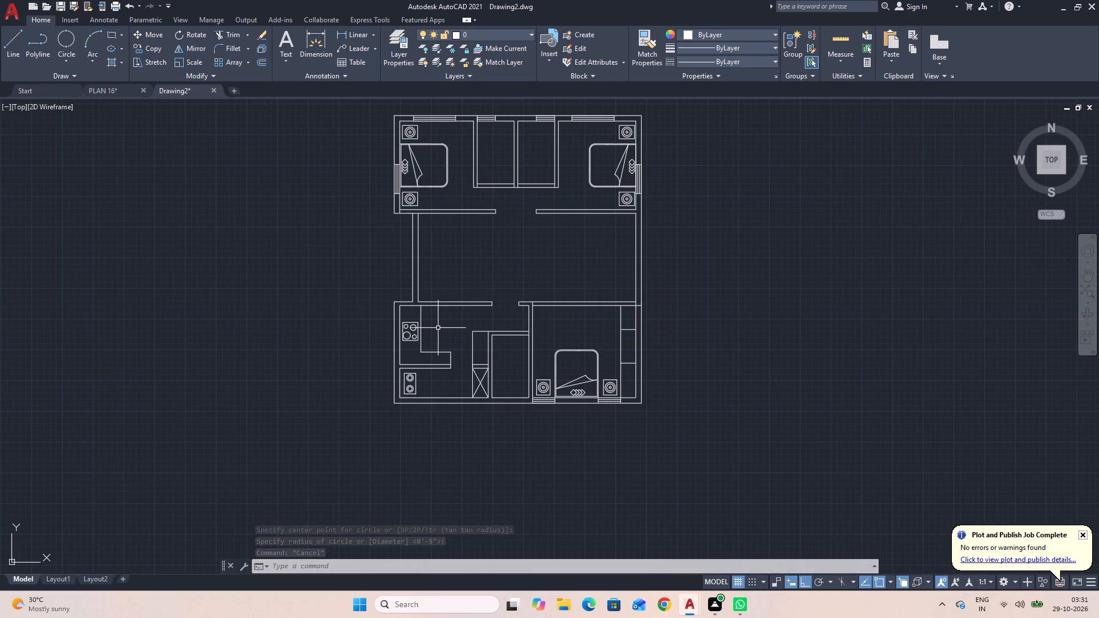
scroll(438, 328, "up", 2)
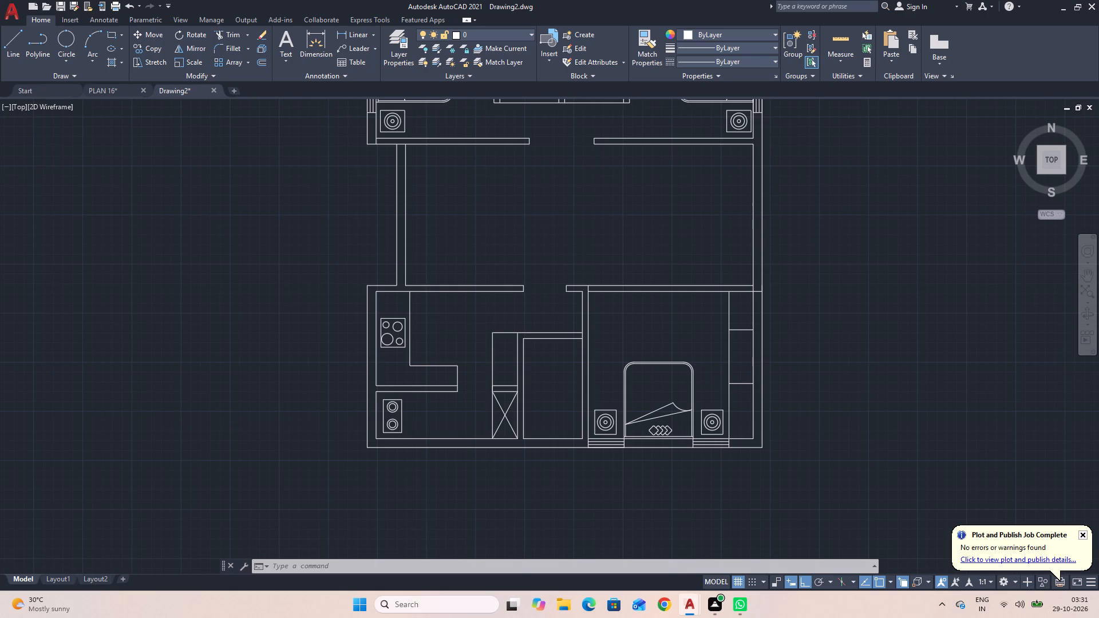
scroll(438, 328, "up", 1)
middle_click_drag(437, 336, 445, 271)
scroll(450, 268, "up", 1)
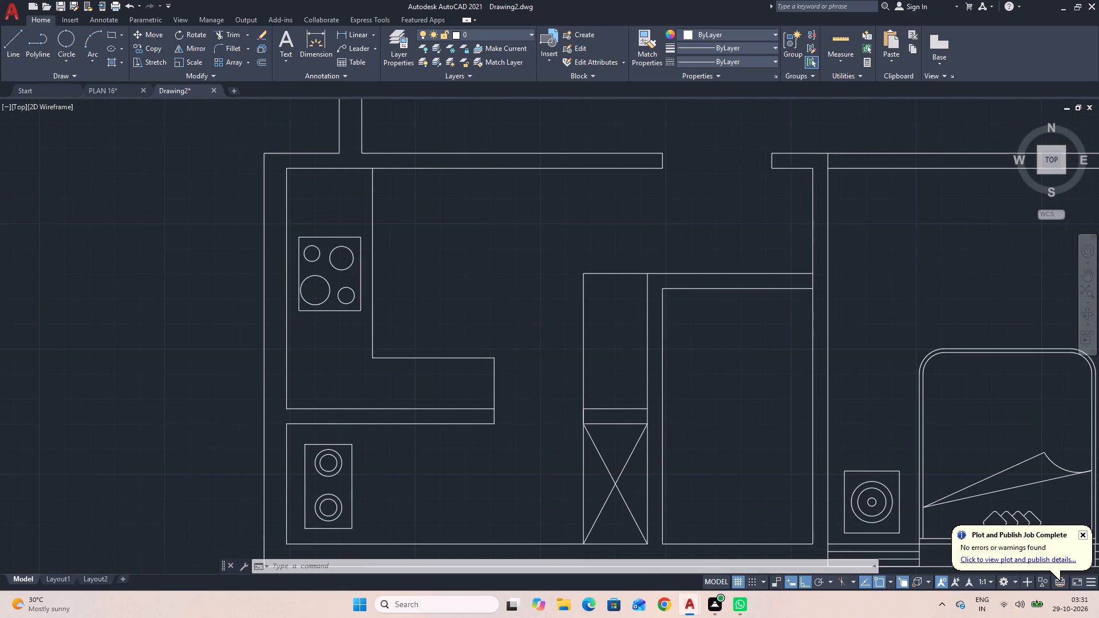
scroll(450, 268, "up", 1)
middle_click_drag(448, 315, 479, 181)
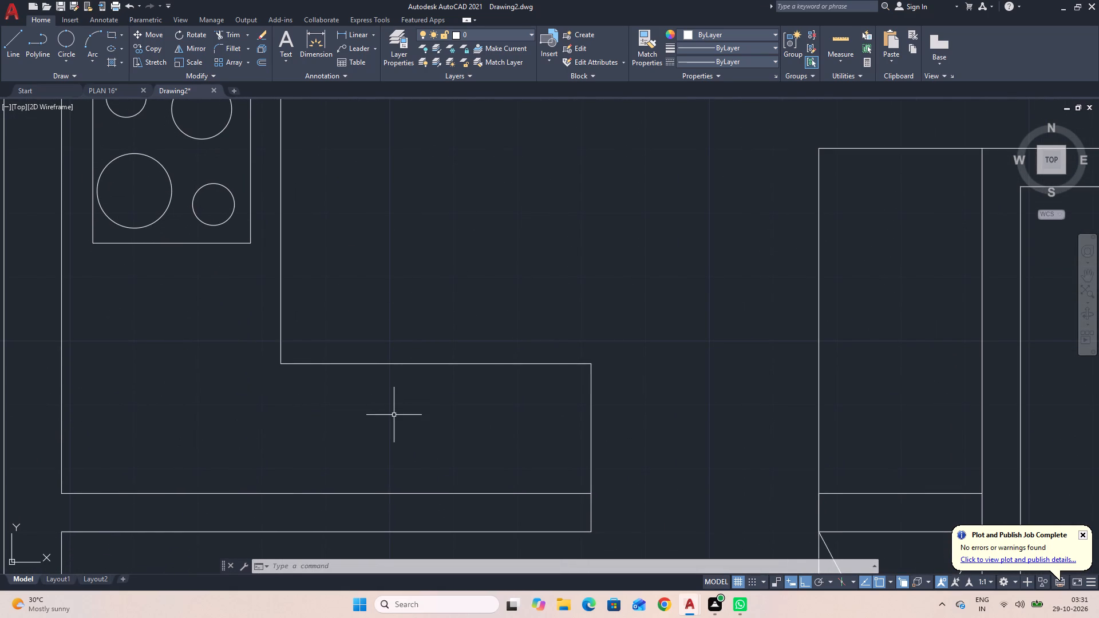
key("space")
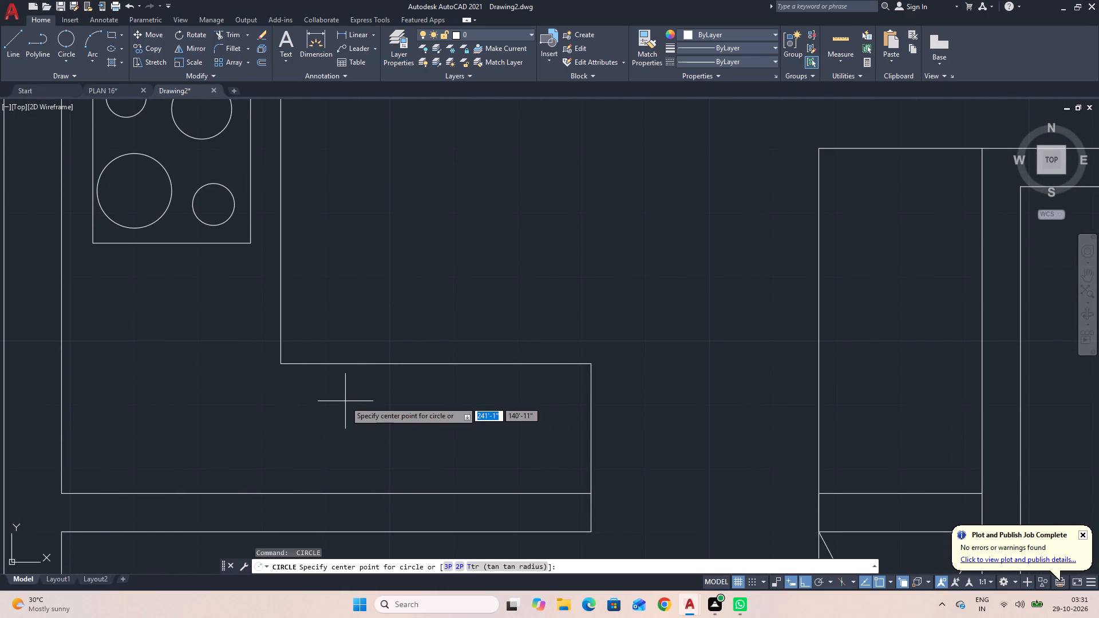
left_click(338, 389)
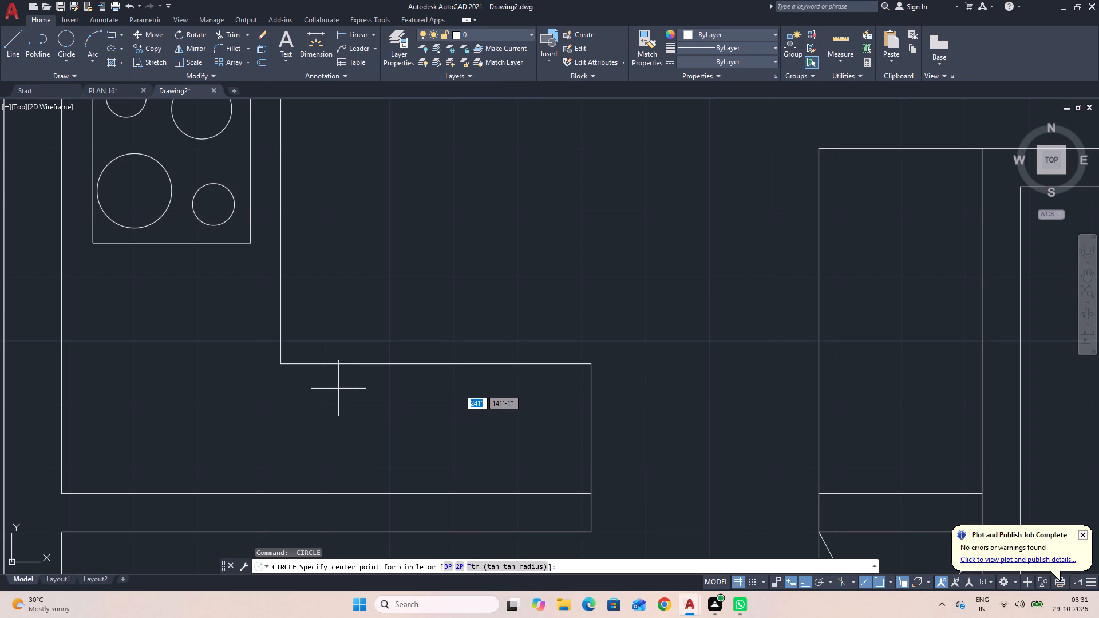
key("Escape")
Draw a closed rectangle of lines about 2'-6" wide by 1'-4" tall on the counter's south leg, near its east end.
type("L")
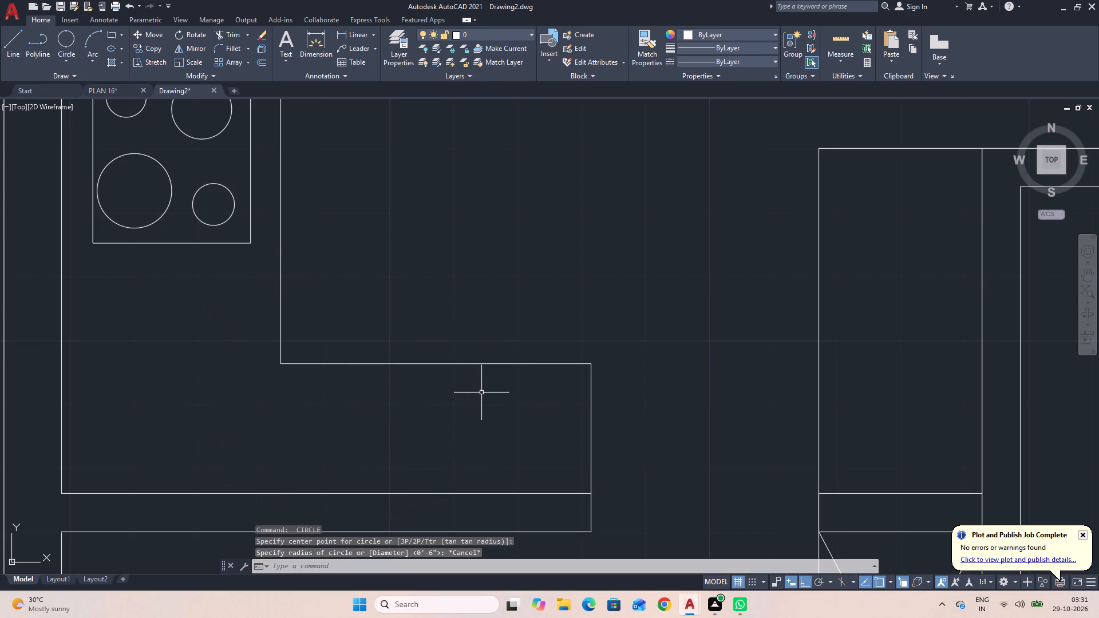
key("space")
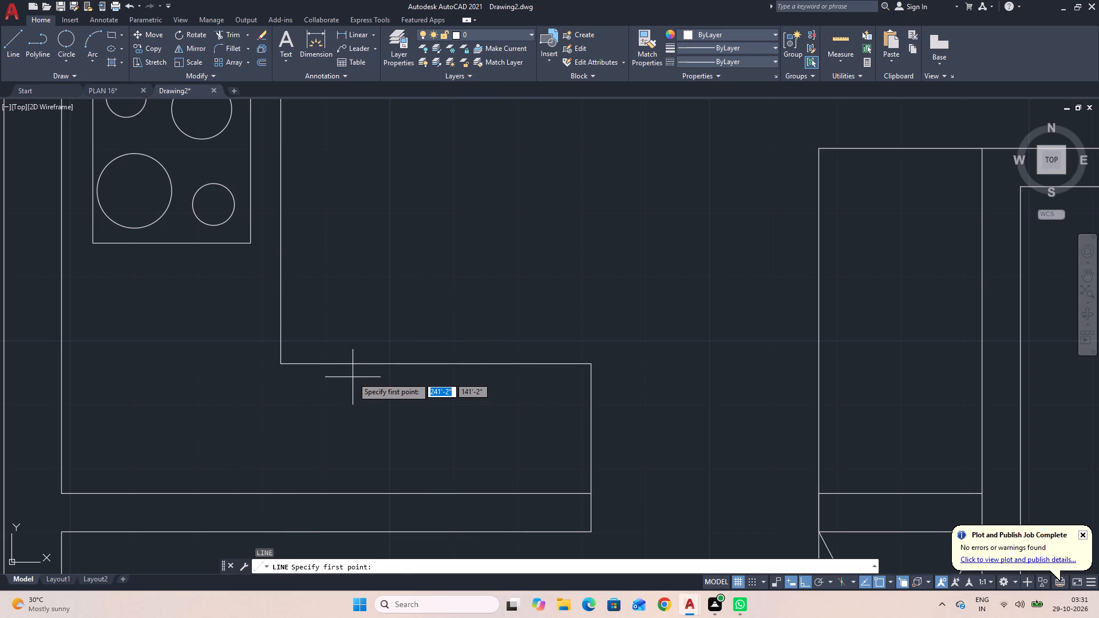
left_click(353, 377)
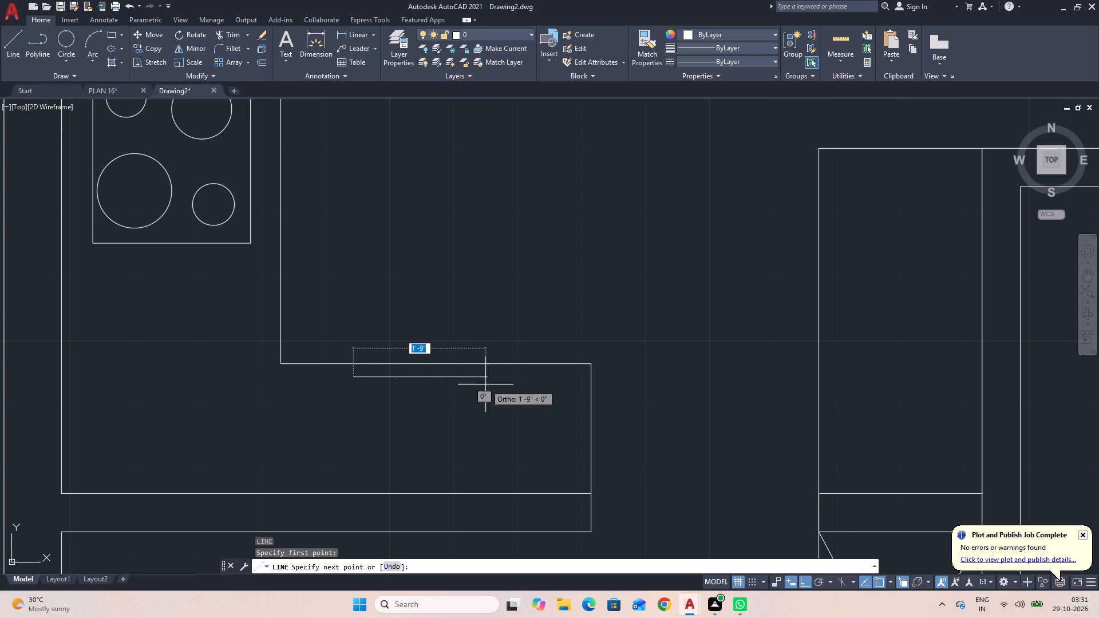
left_click(548, 379)
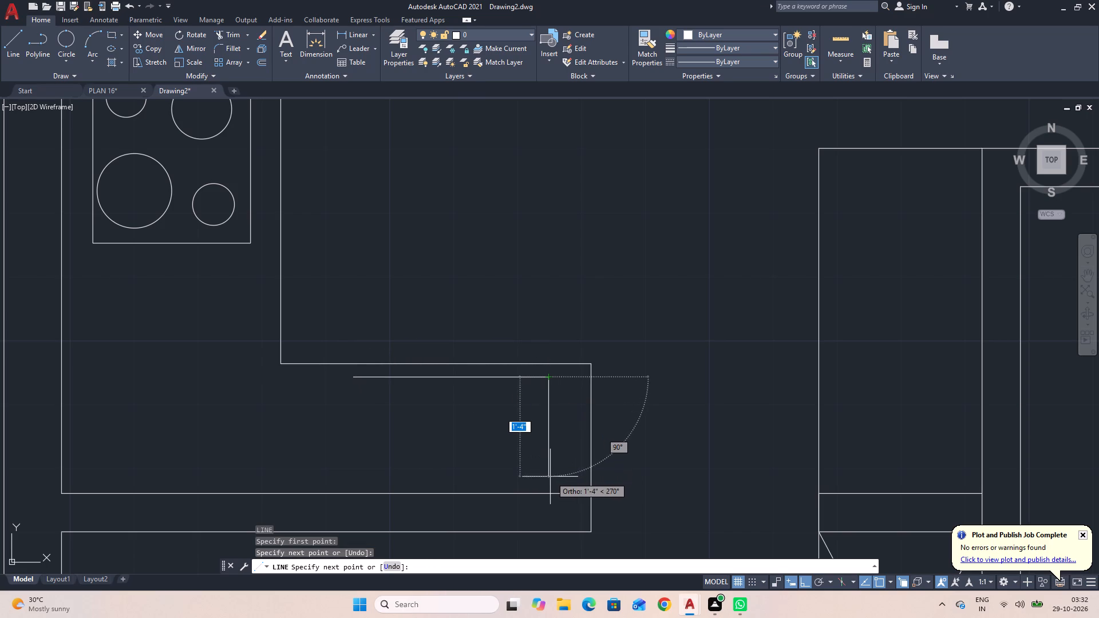
left_click(548, 482)
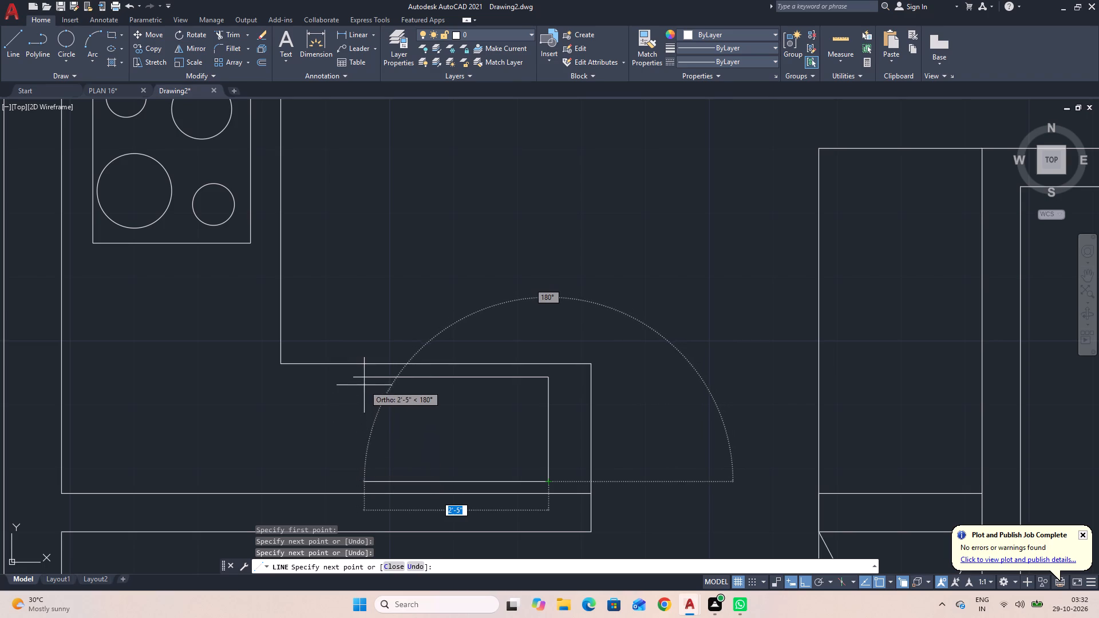
left_click(353, 437)
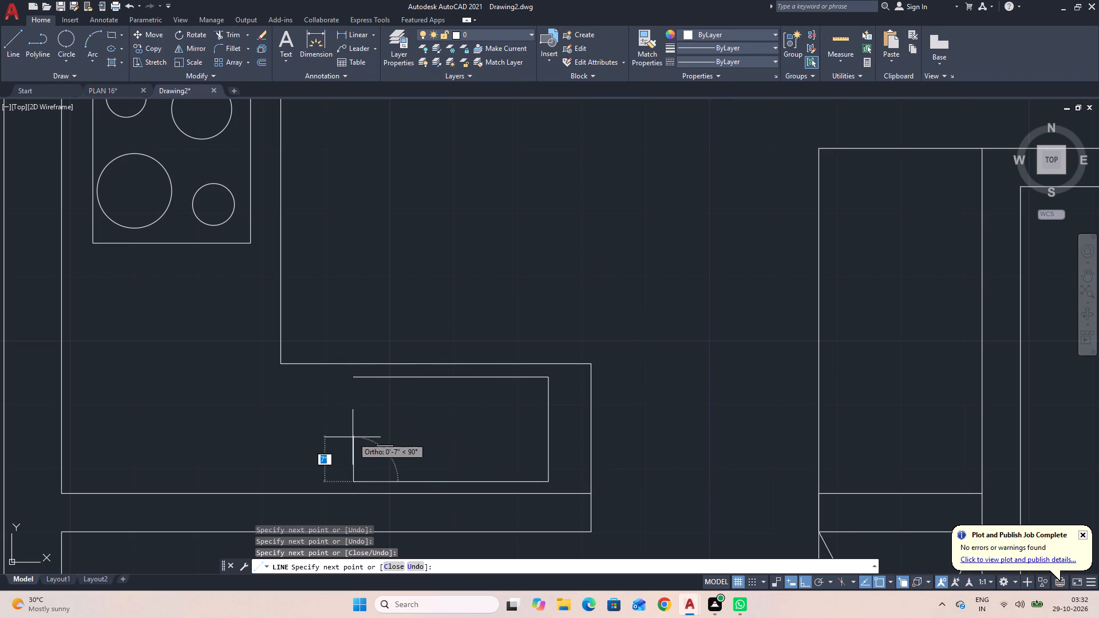
left_click(354, 377)
key("Escape")
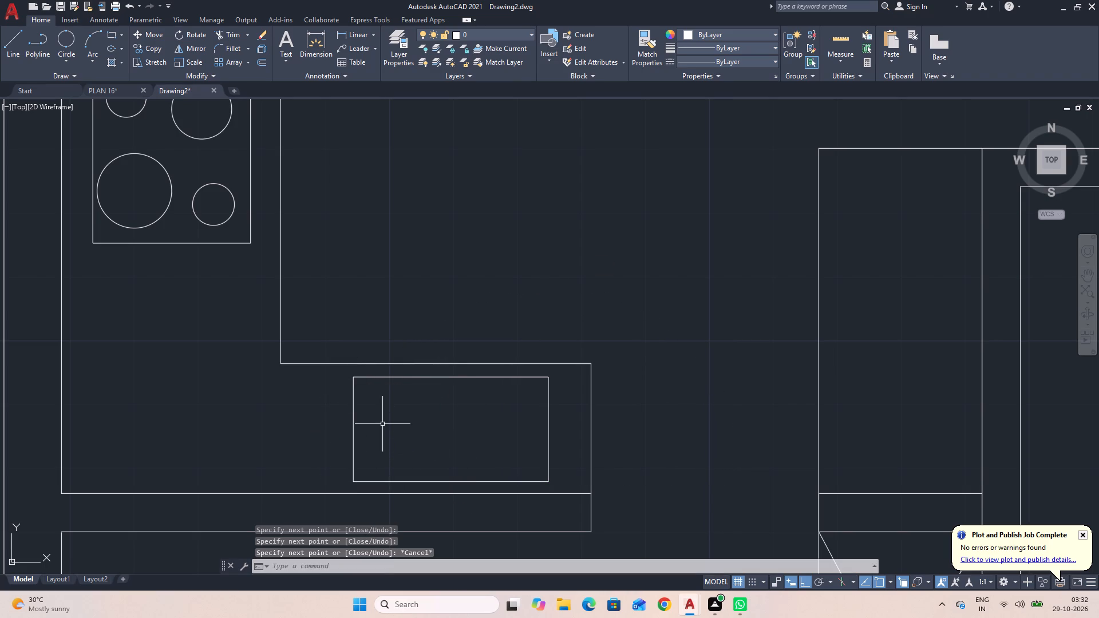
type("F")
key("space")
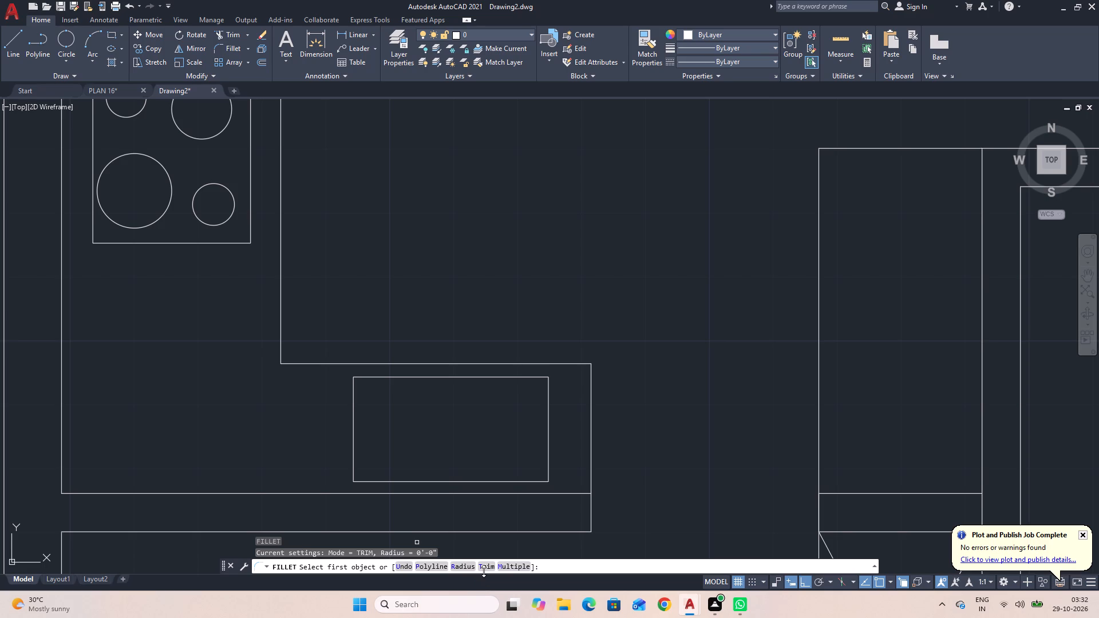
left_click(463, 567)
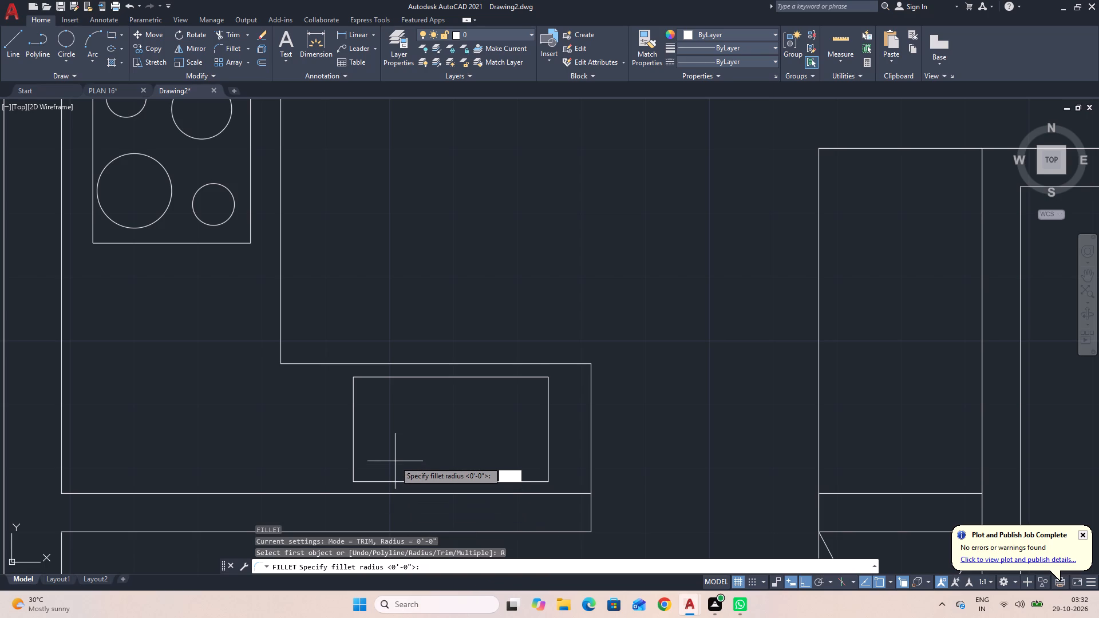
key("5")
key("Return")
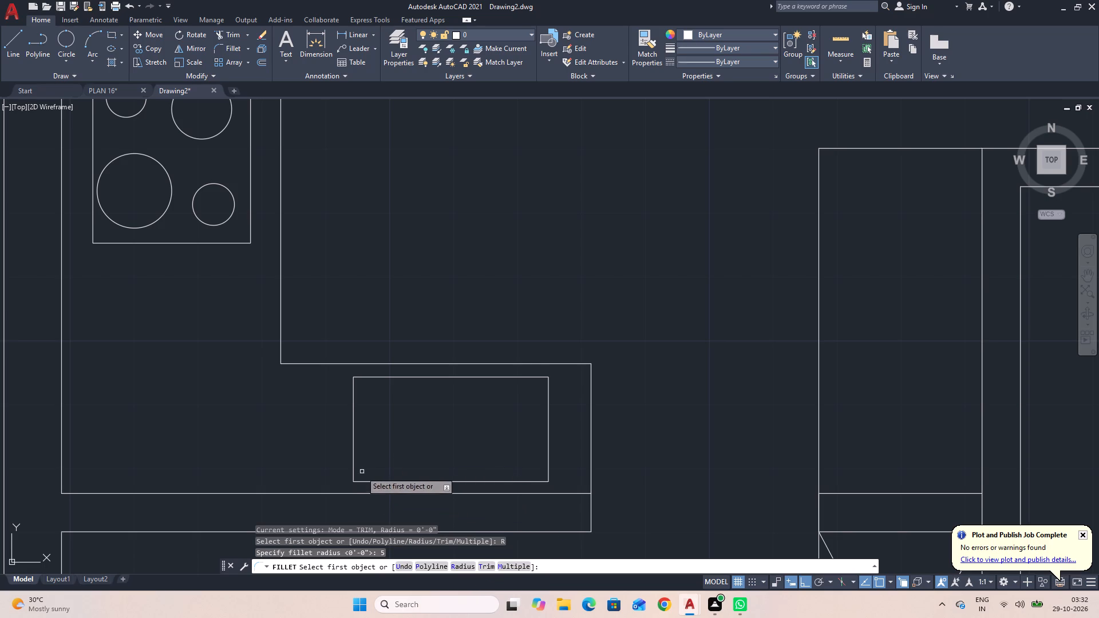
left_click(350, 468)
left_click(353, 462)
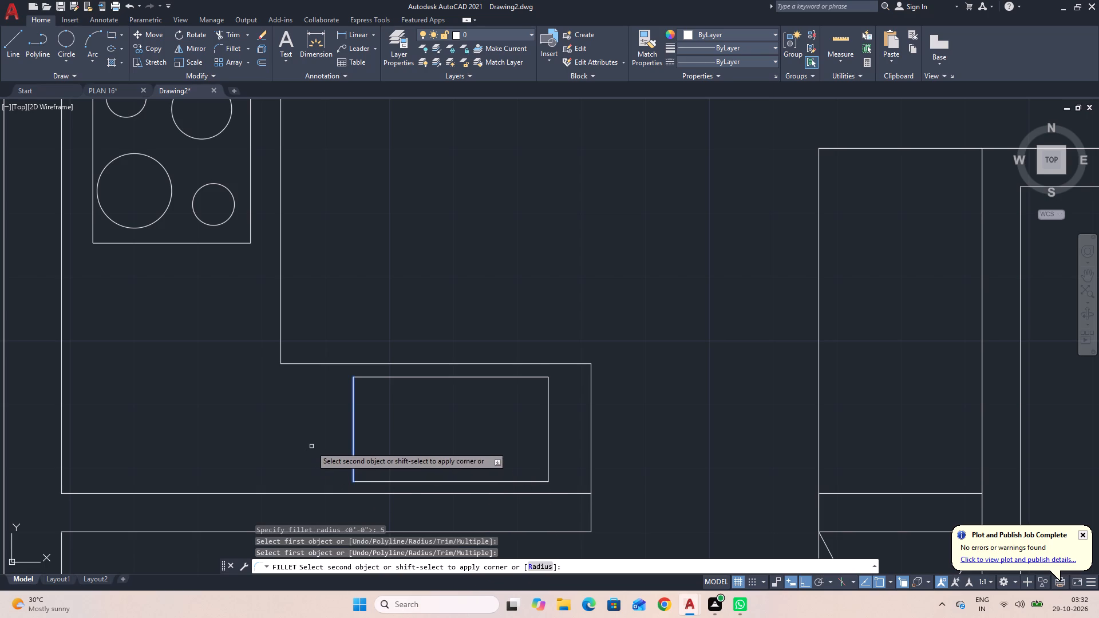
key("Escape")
Fillet all four corners of the rectangle on the counter's south leg with a 1" radius.
key("space")
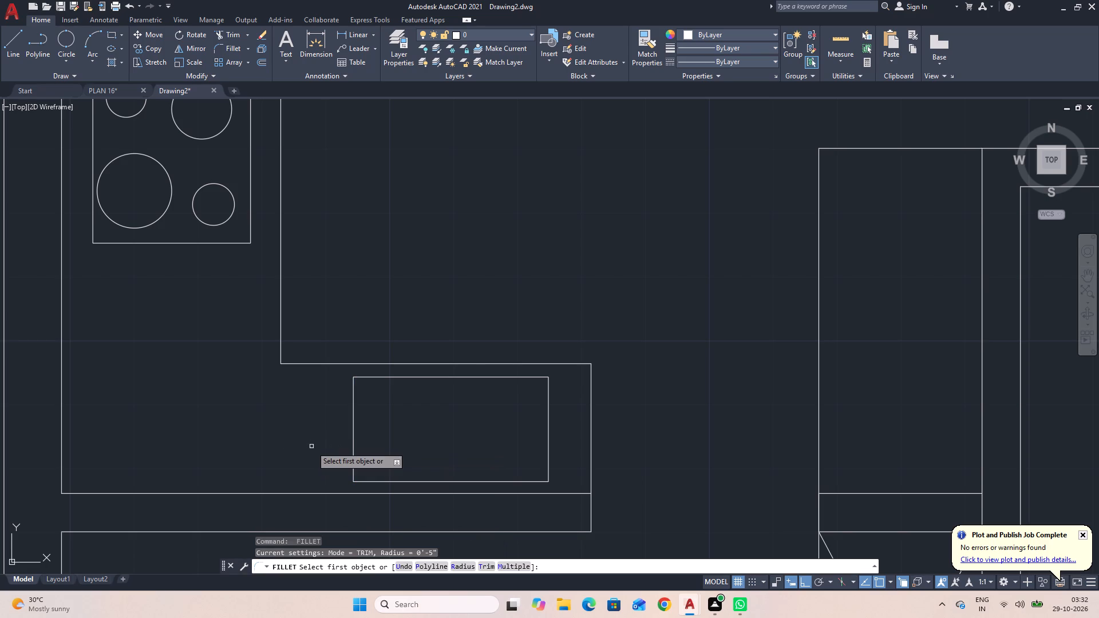
type("R")
key("space")
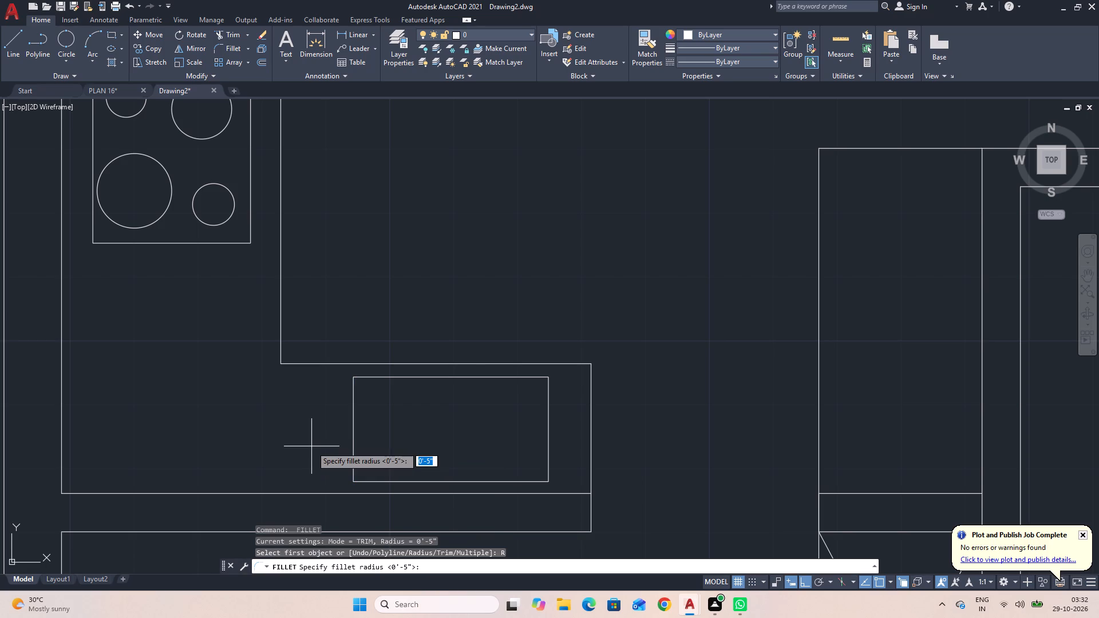
key("1")
key("Return")
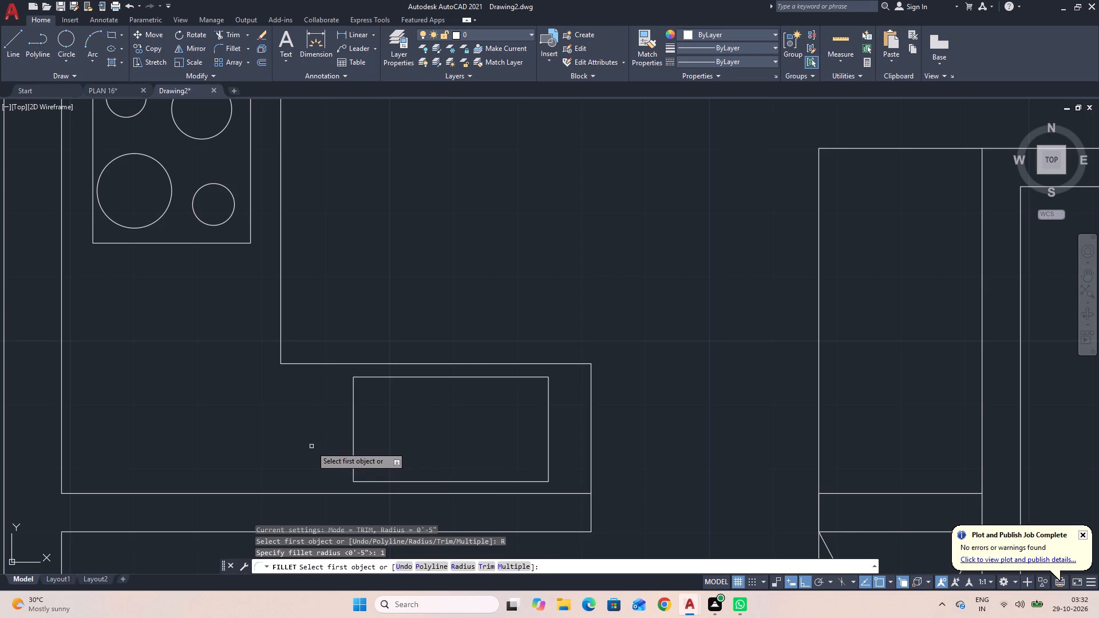
left_click(354, 466)
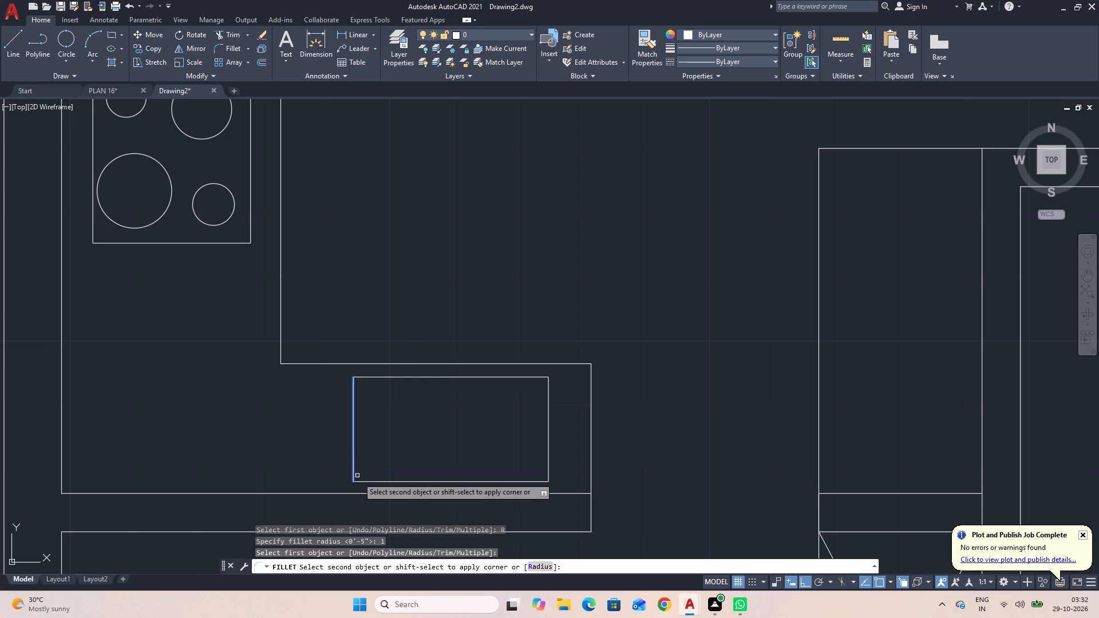
left_click(363, 483)
key("space")
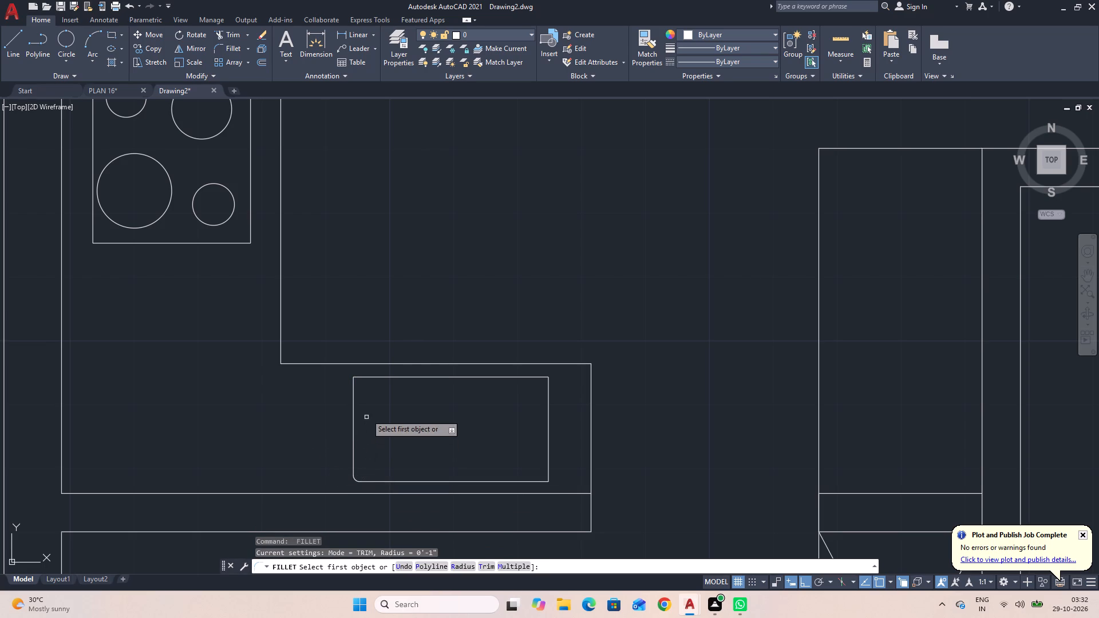
left_click(368, 376)
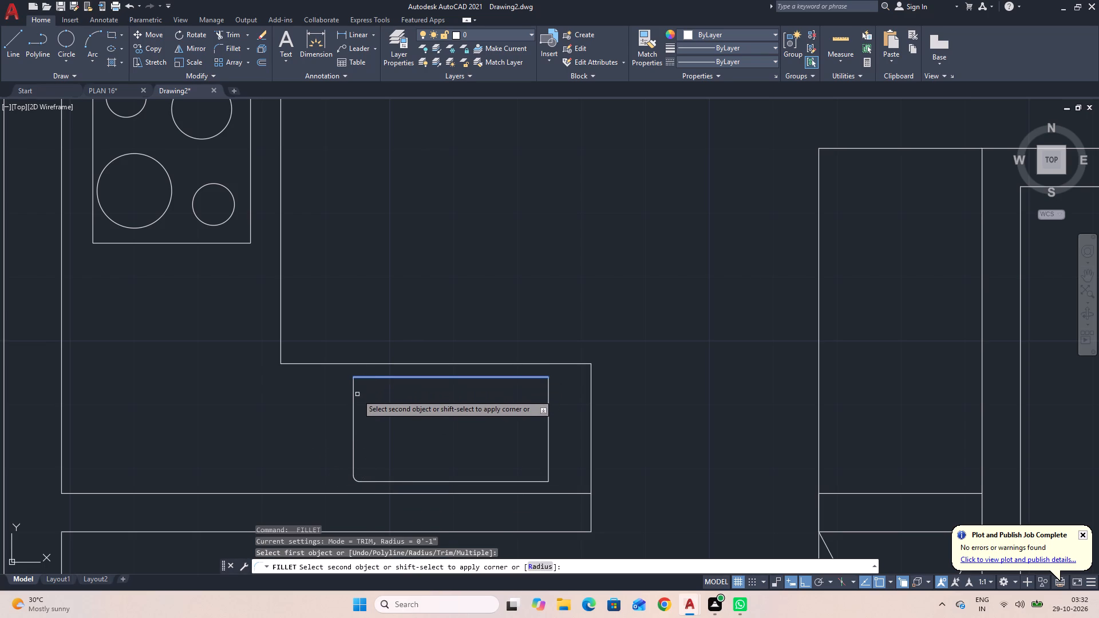
left_click(355, 395)
key("space")
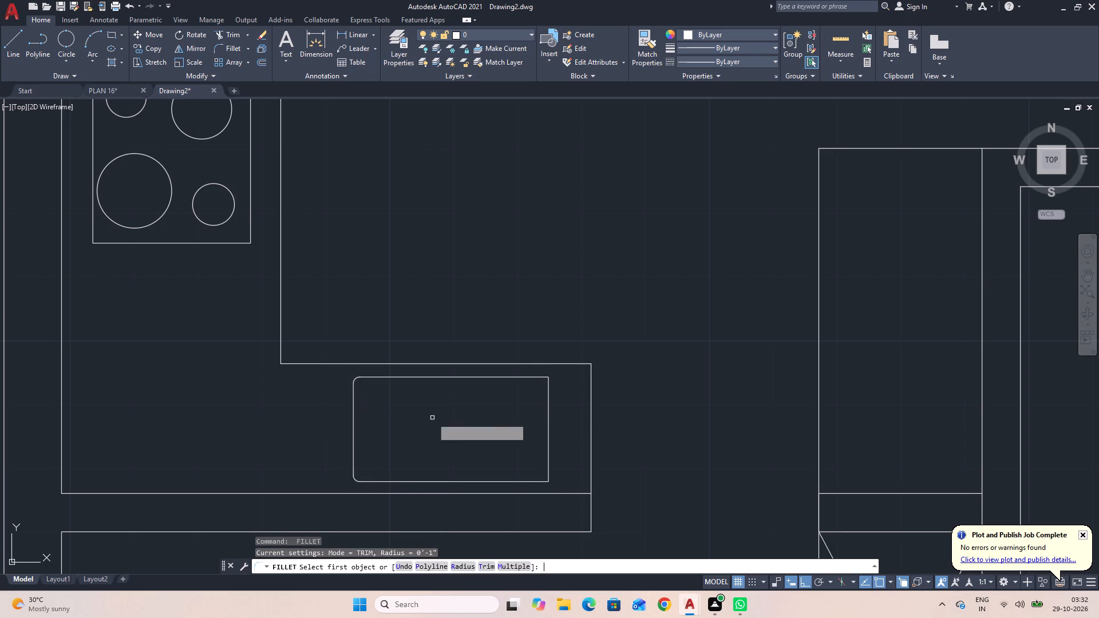
left_click(549, 394)
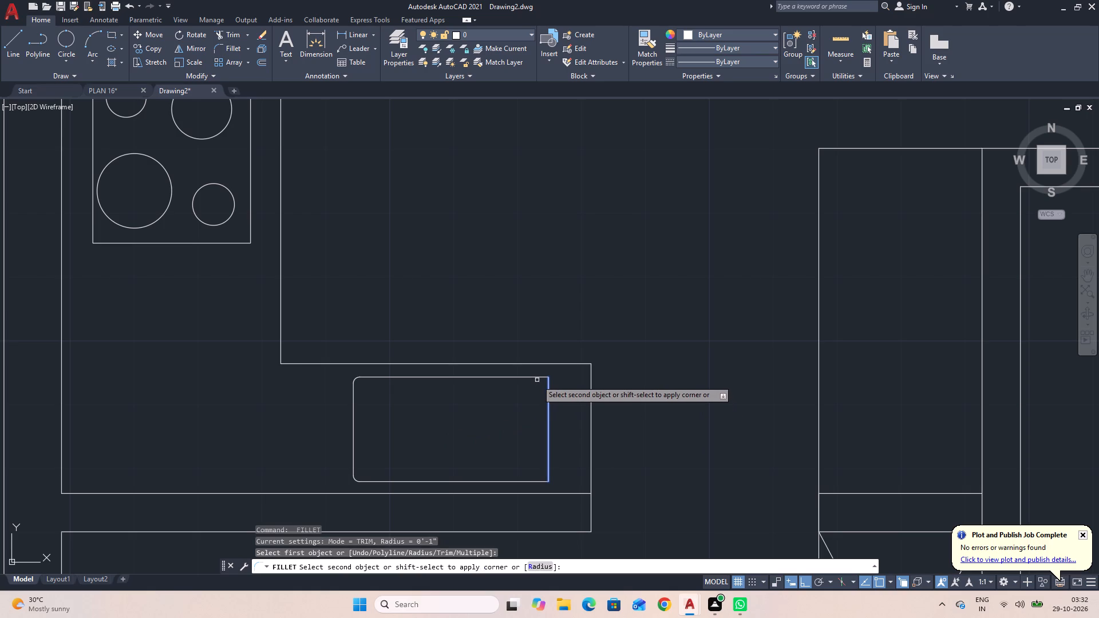
left_click(536, 378)
key("space")
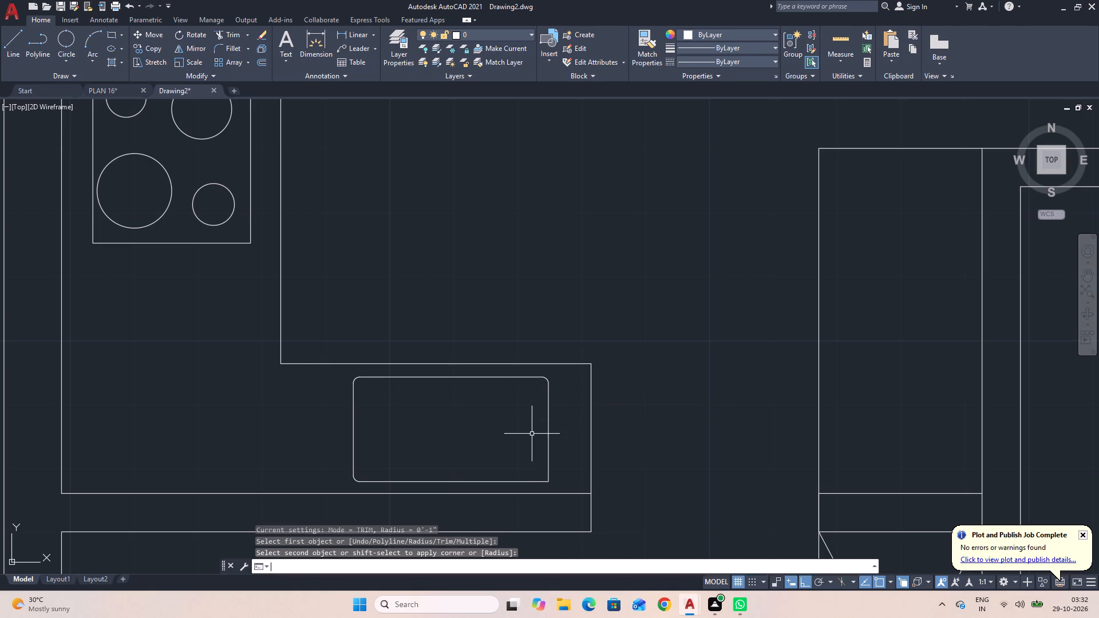
left_click(549, 455)
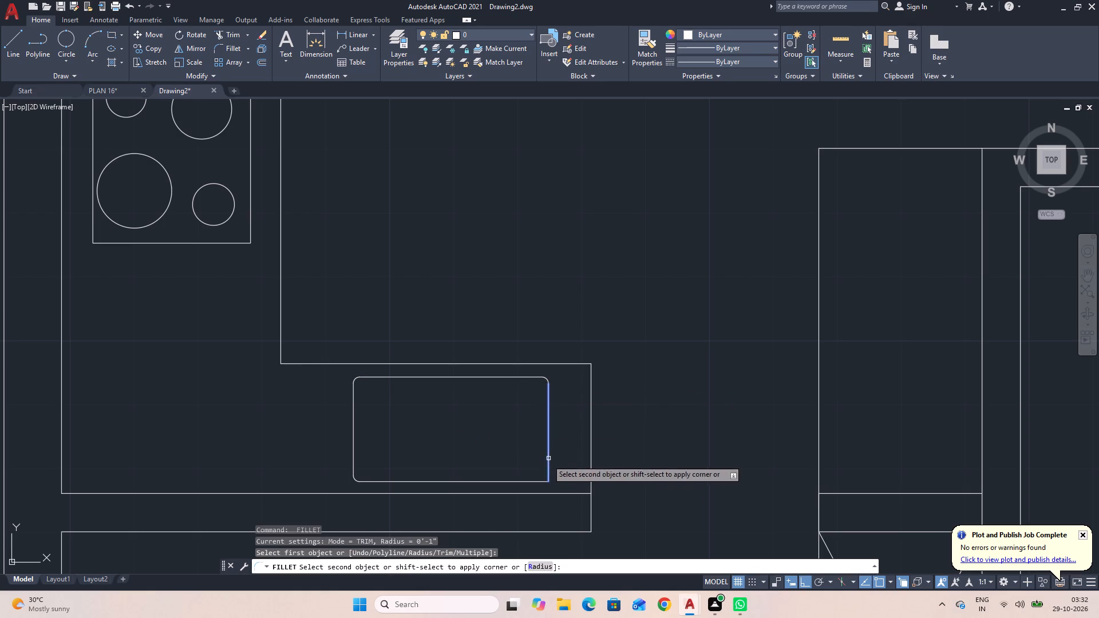
left_click(534, 482)
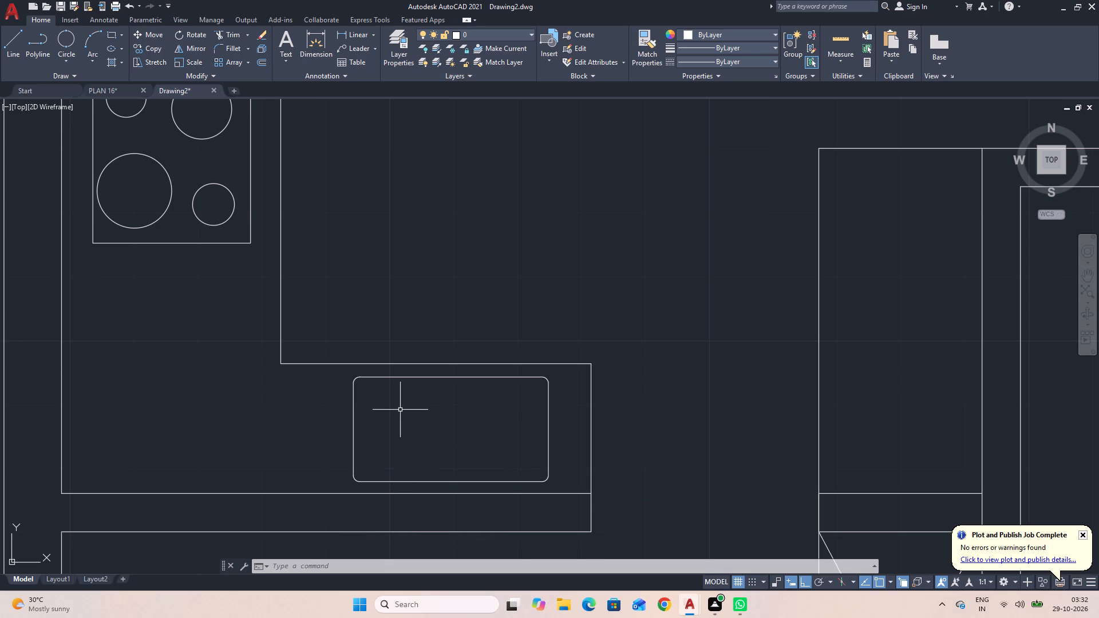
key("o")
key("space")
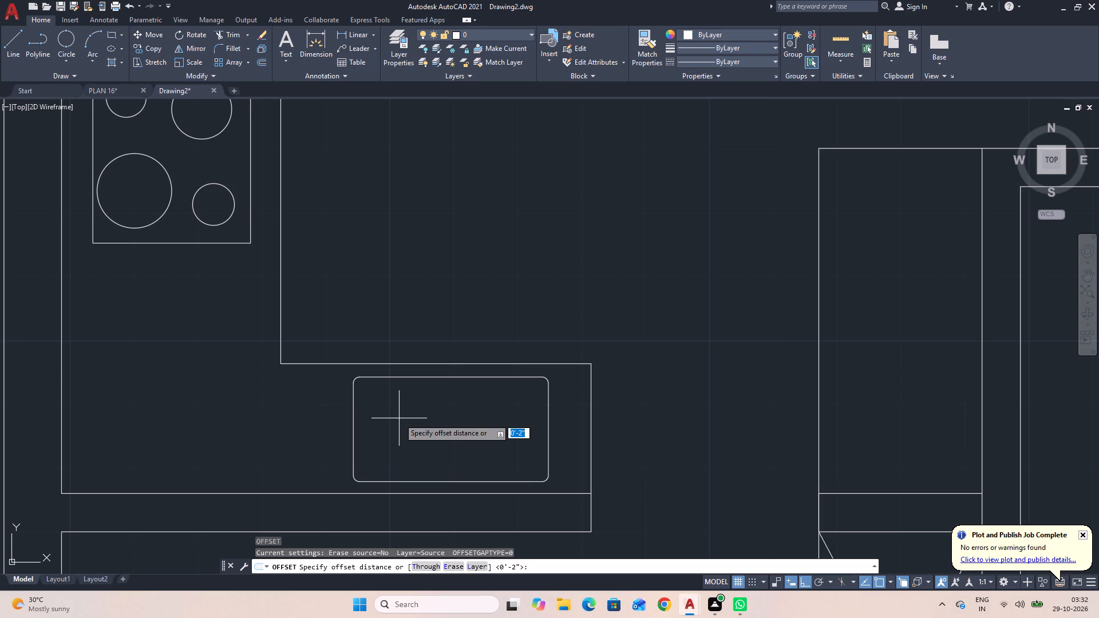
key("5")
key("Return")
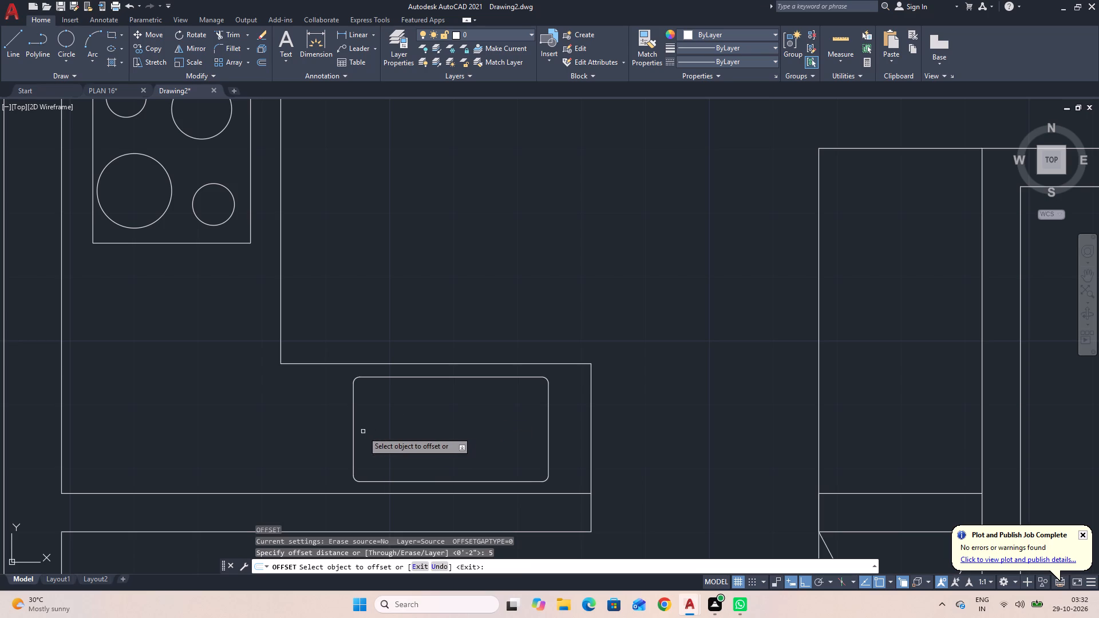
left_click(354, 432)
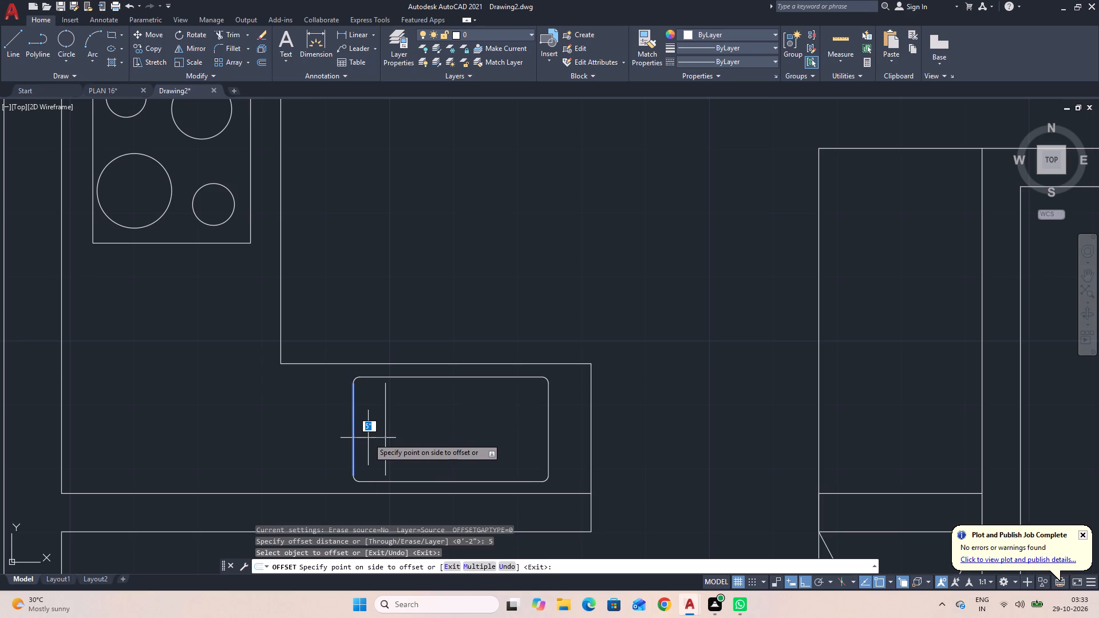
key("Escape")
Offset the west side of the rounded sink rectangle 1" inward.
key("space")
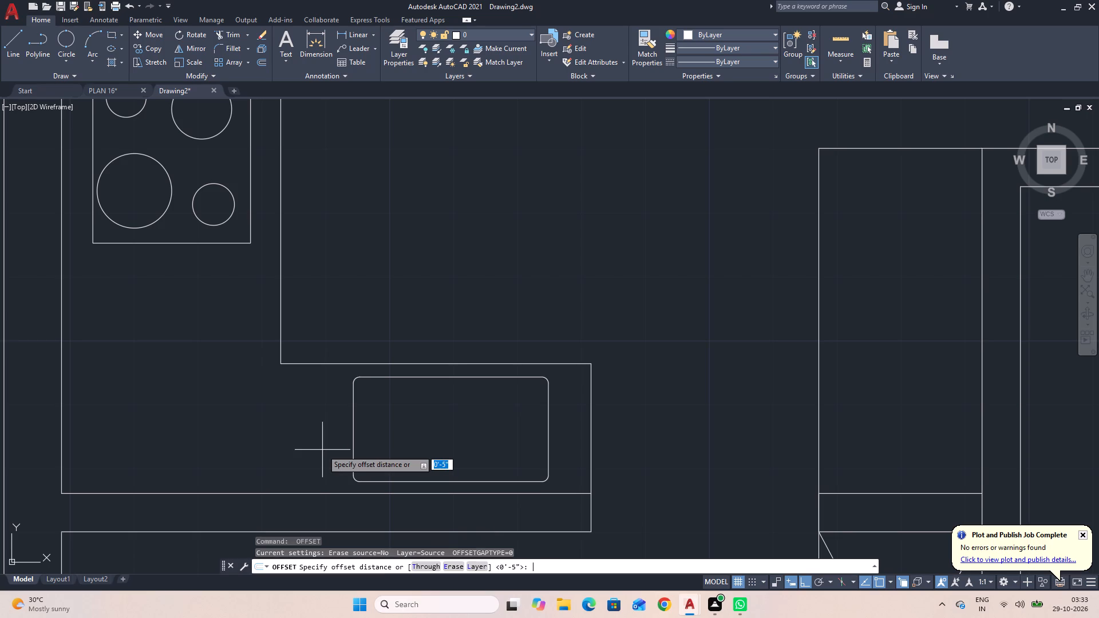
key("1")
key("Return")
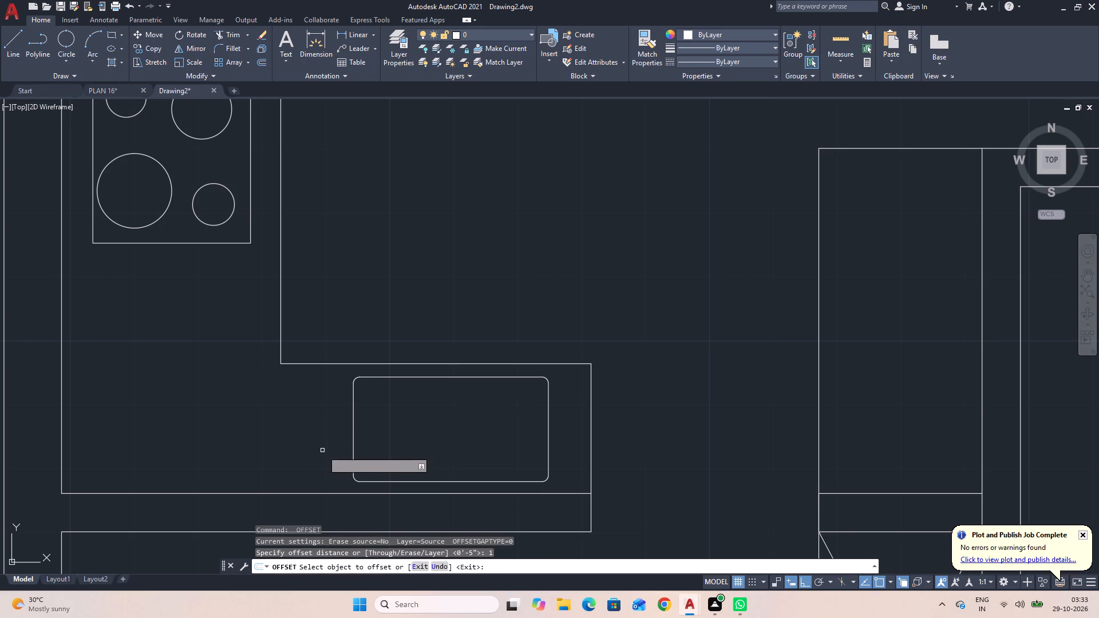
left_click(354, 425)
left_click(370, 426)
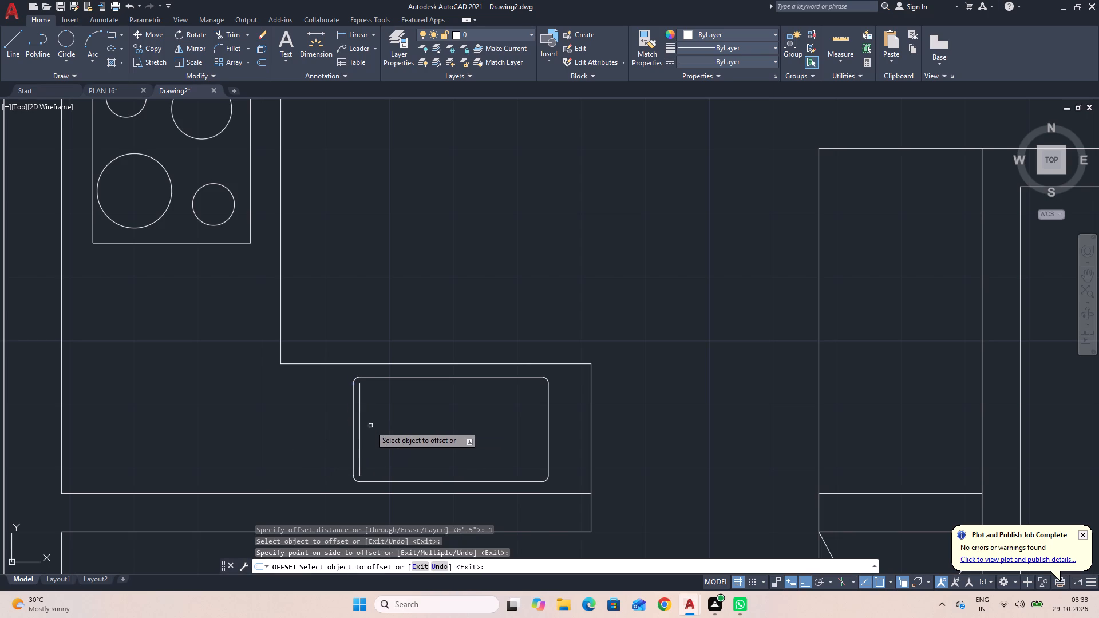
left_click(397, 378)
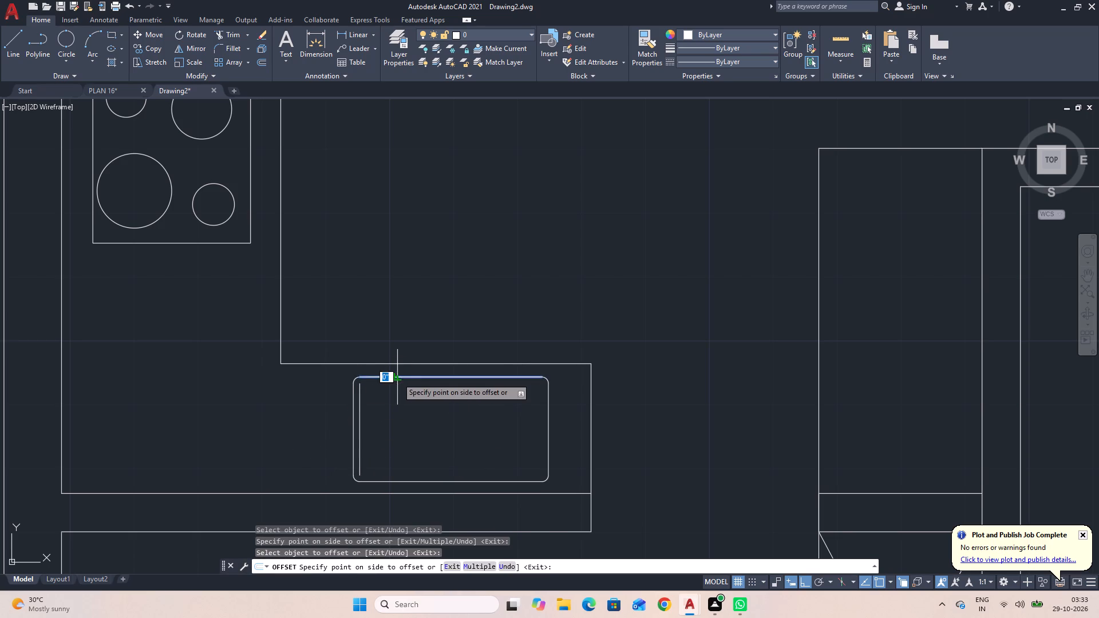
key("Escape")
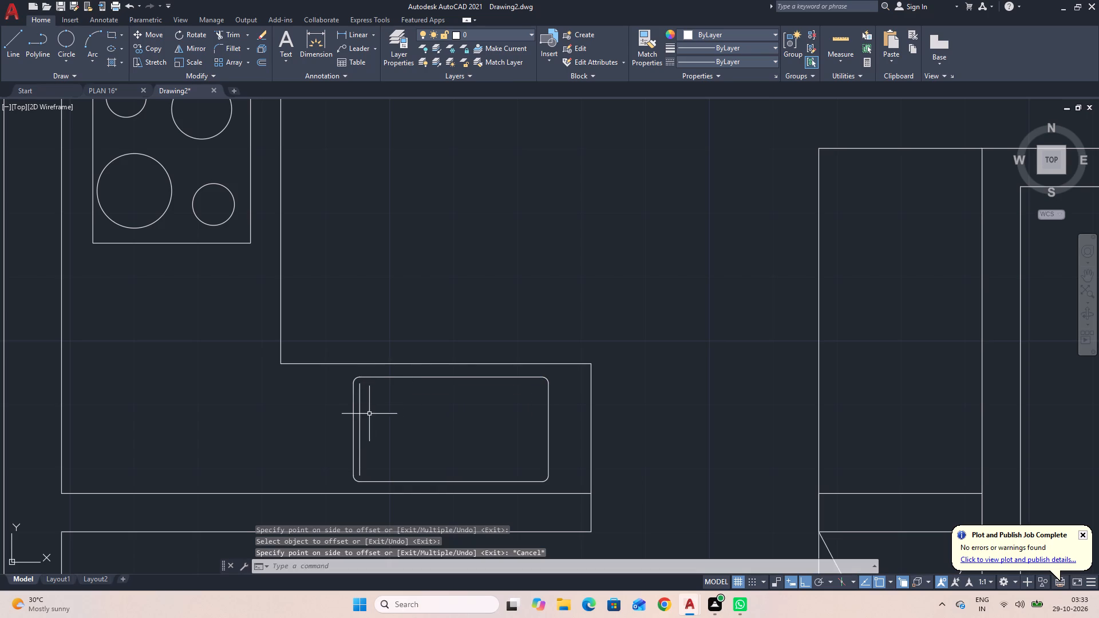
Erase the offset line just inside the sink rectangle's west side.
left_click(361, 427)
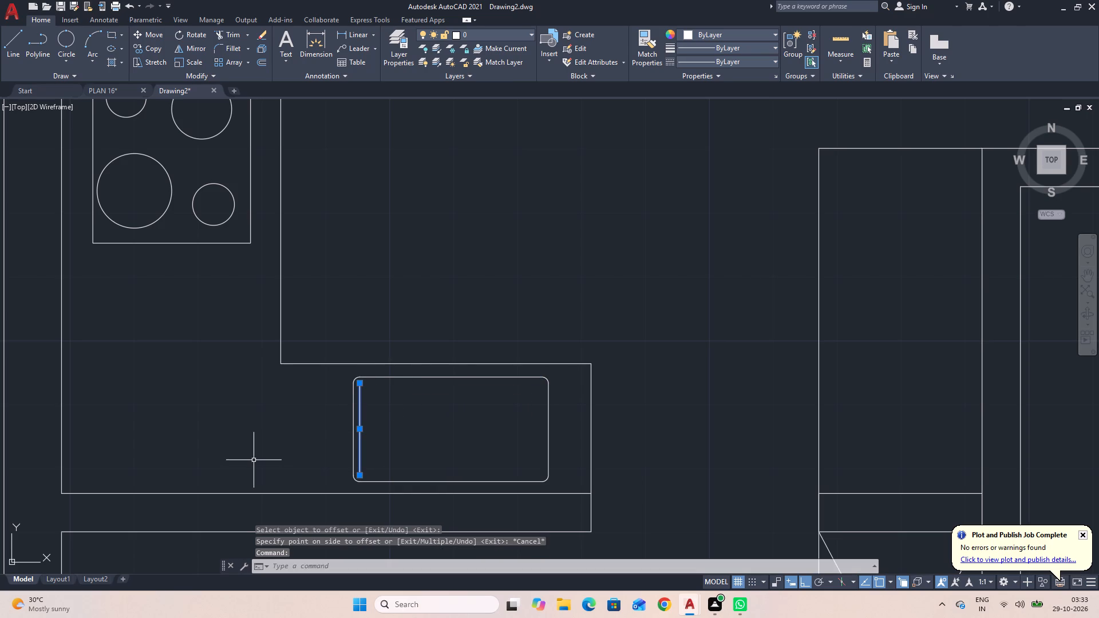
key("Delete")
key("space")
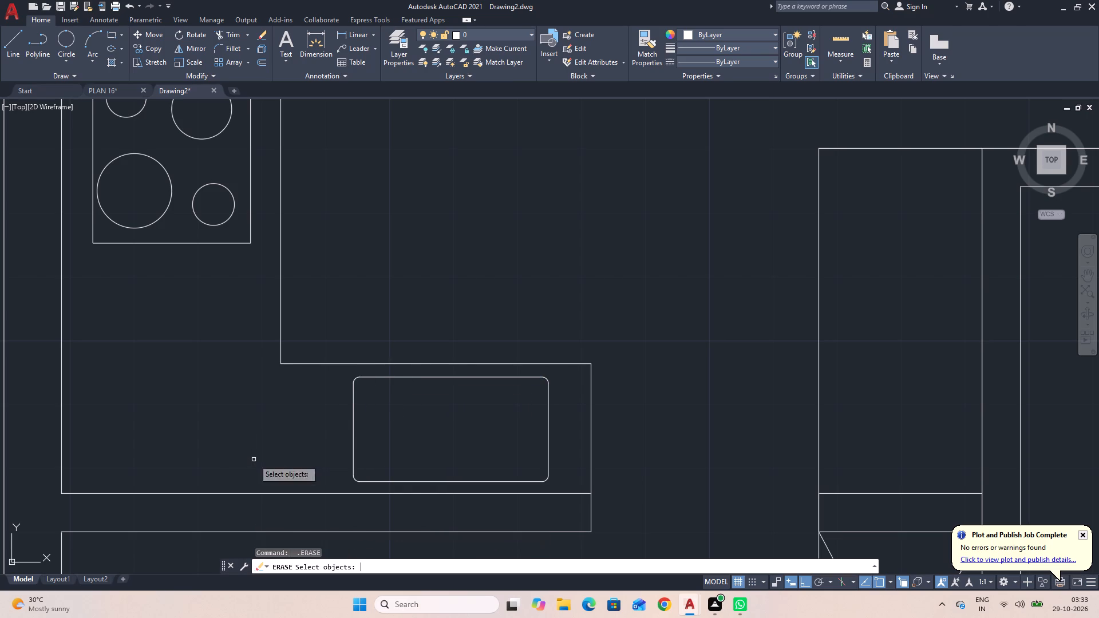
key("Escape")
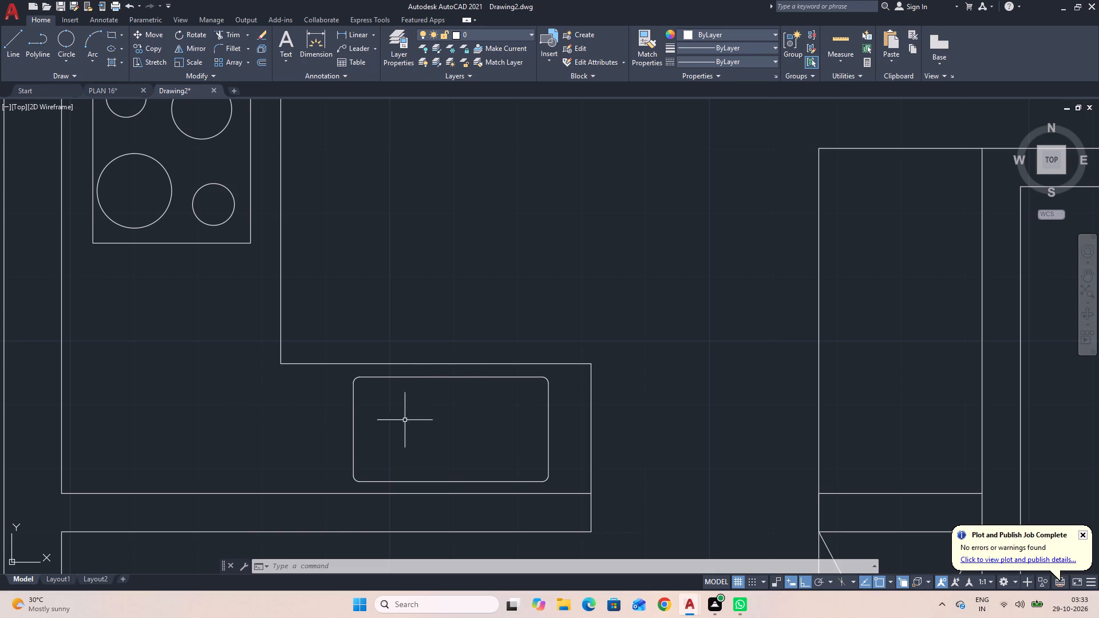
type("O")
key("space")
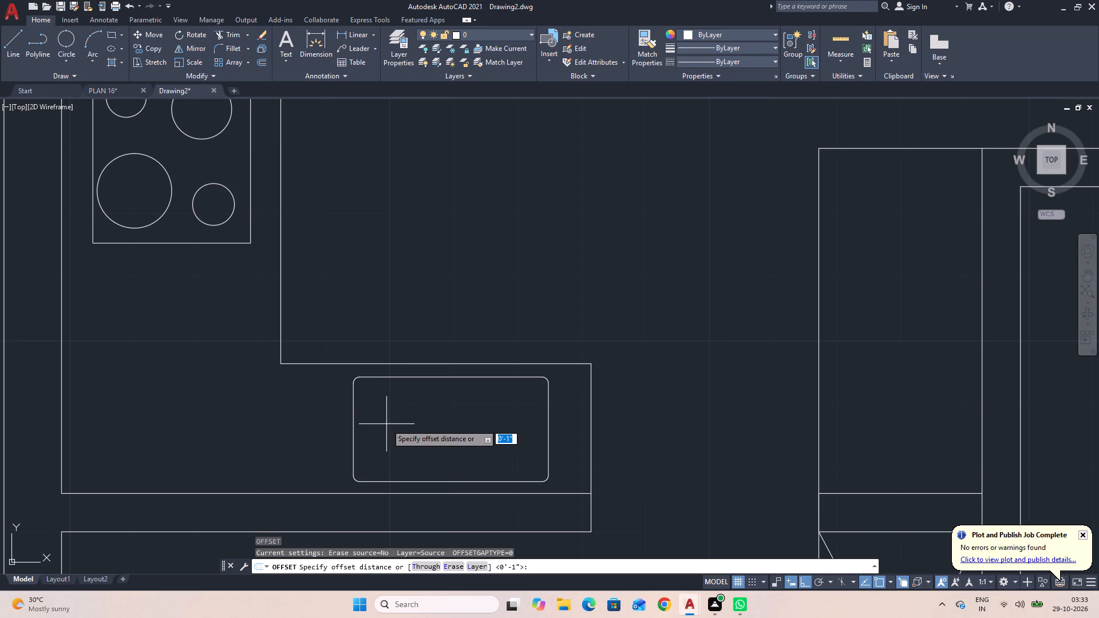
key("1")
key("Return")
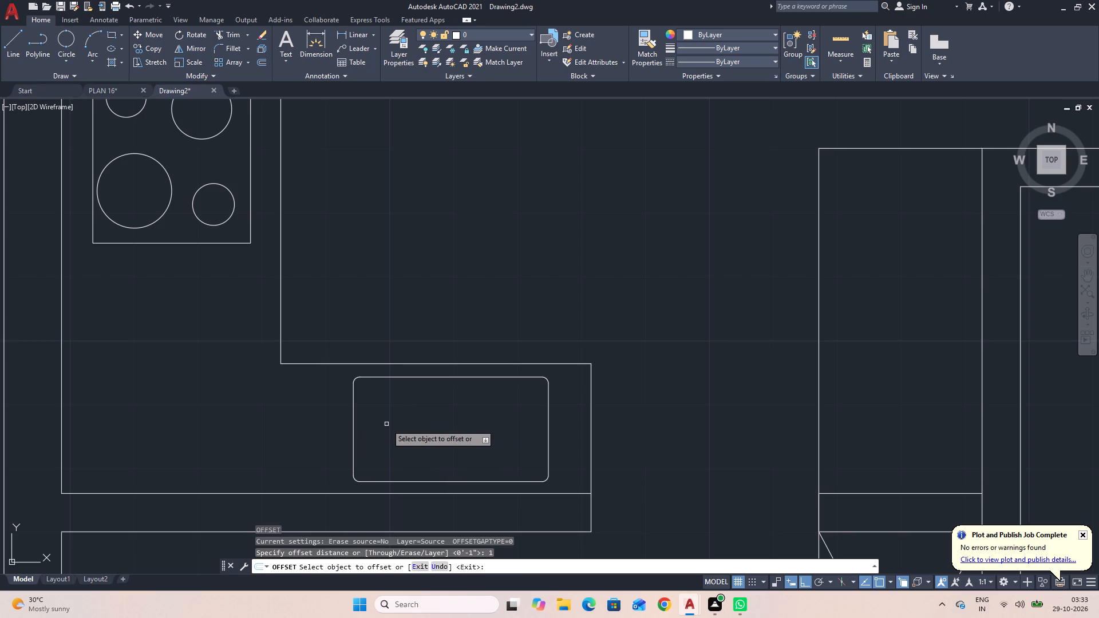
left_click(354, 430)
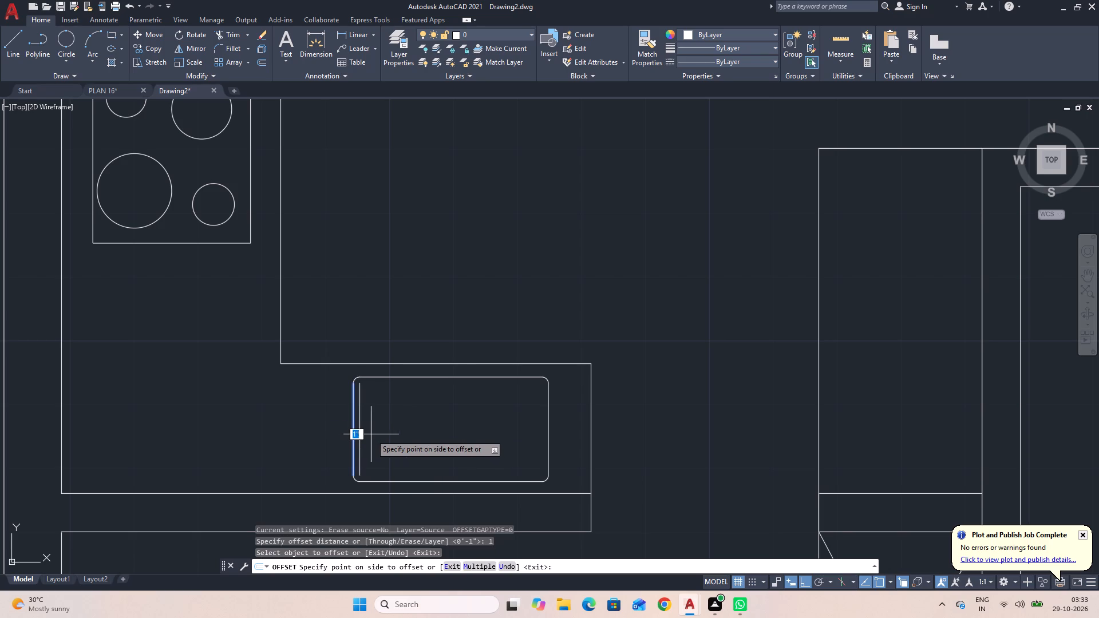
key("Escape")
Offset the four straight sides of the rounded sink rectangle 0.50" inward.
key("space")
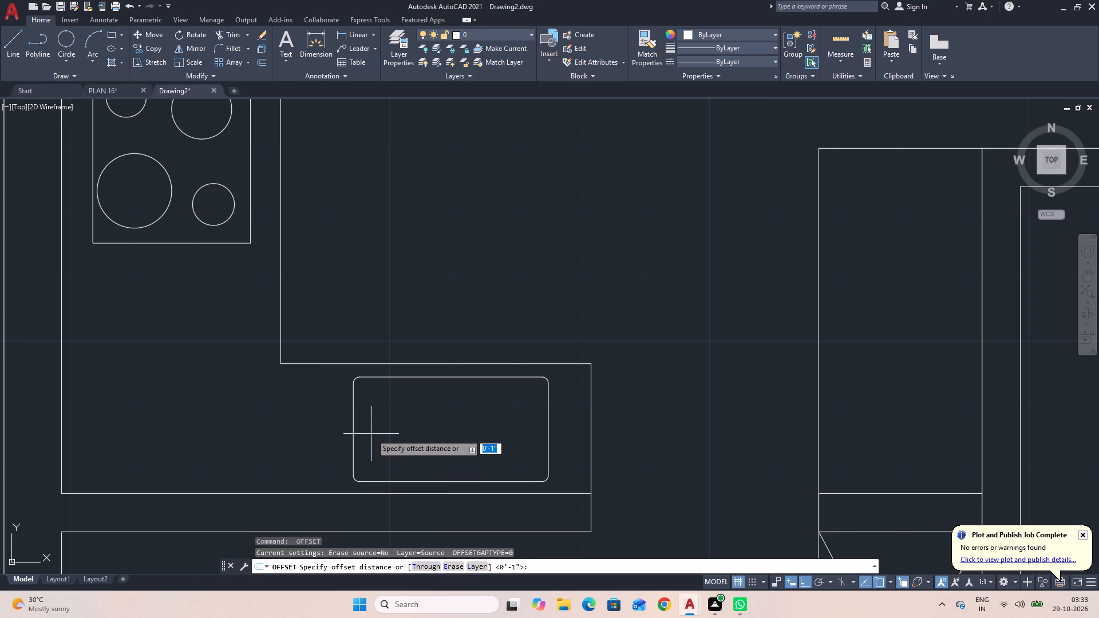
type("0.50")
key("space")
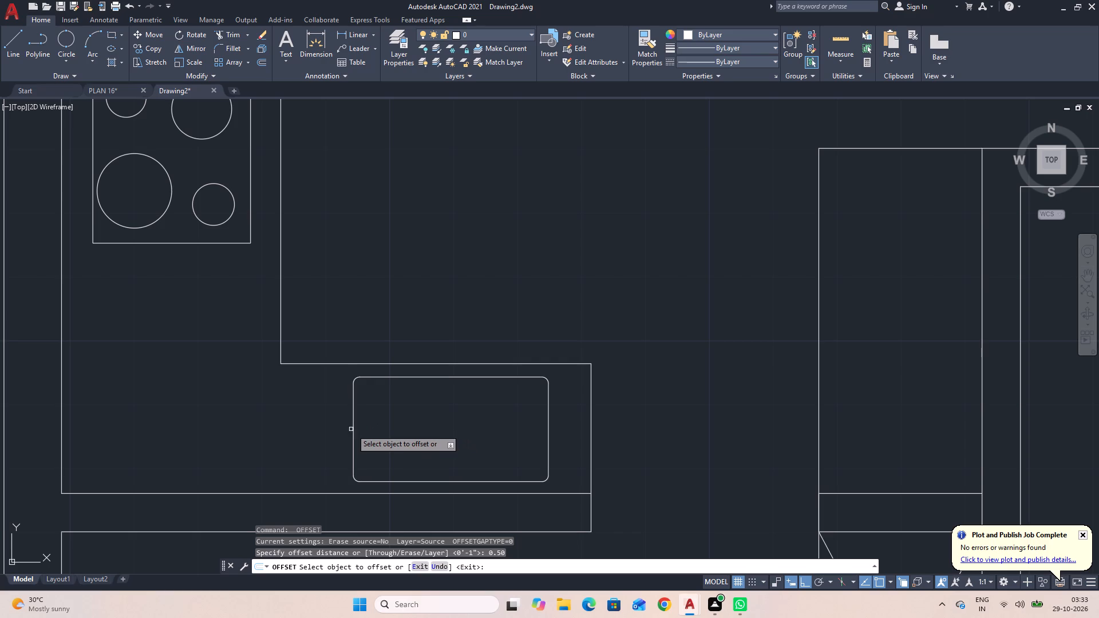
left_click(353, 427)
left_click(365, 431)
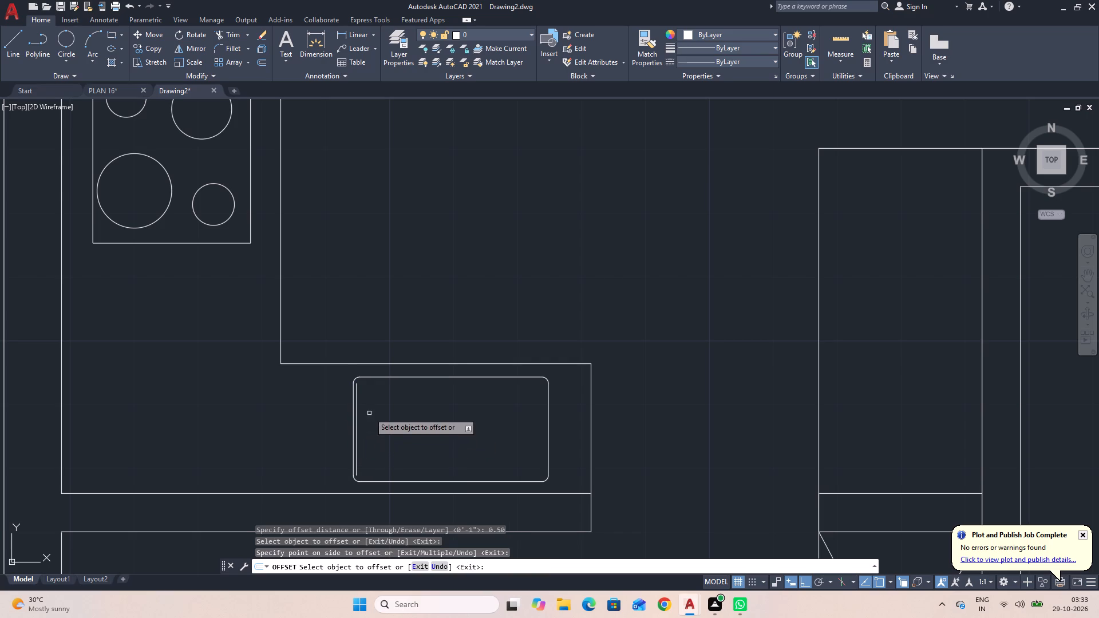
left_click(382, 377)
left_click(386, 393)
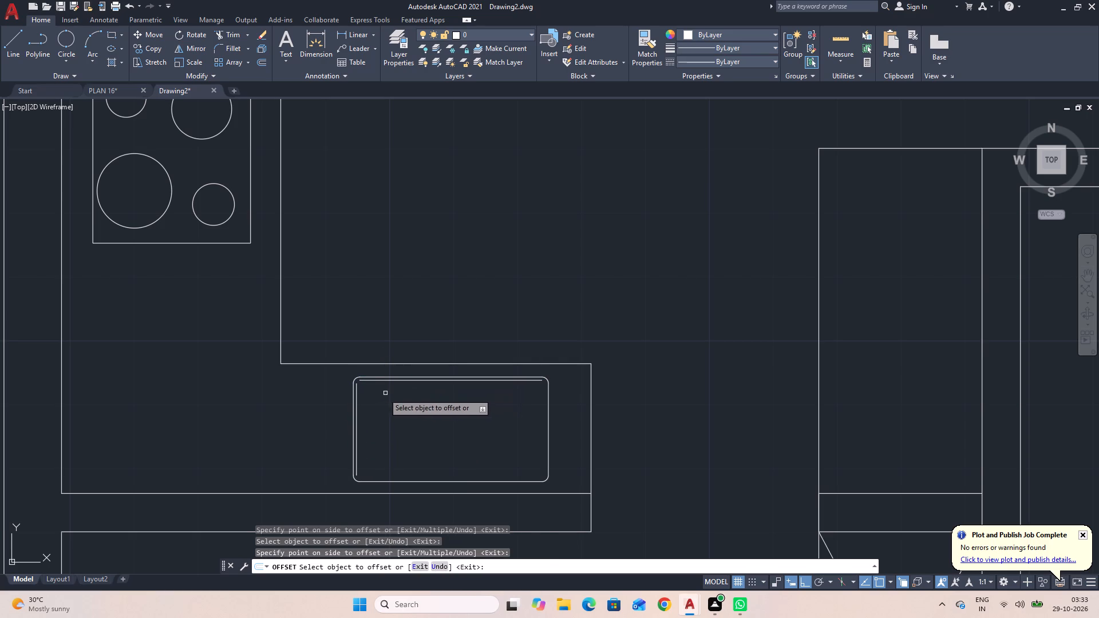
left_click(394, 481)
left_click(391, 472)
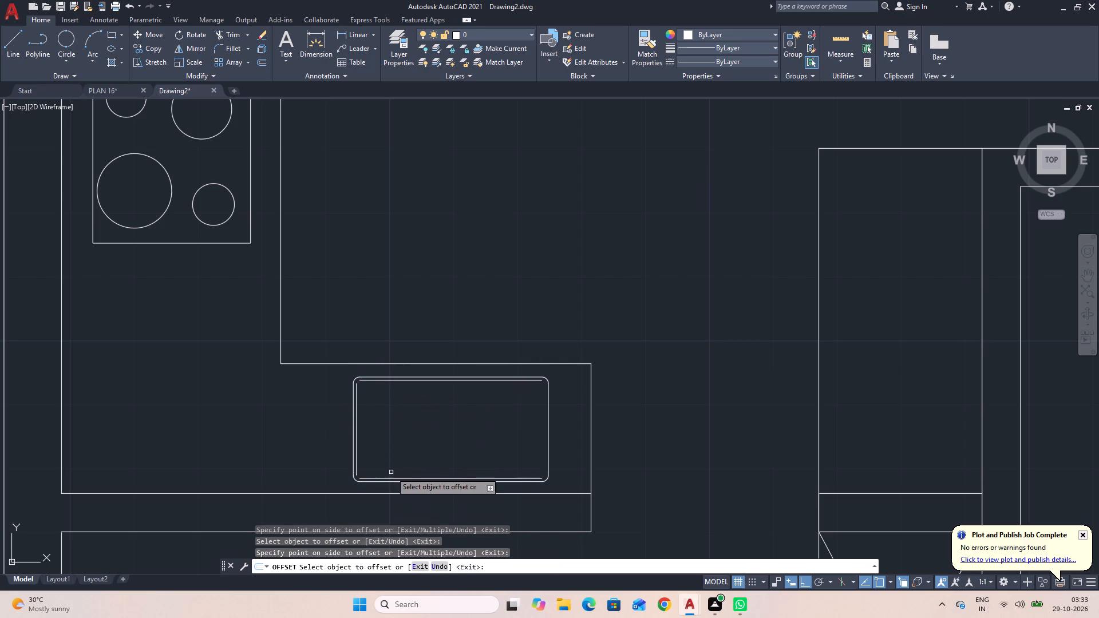
left_click(548, 451)
left_click(532, 449)
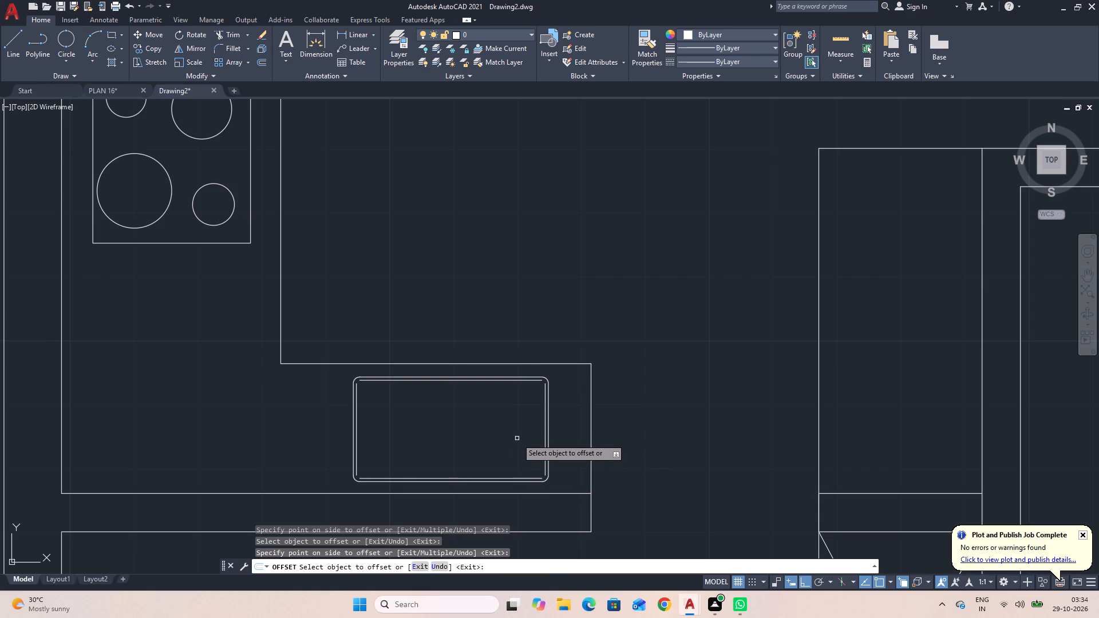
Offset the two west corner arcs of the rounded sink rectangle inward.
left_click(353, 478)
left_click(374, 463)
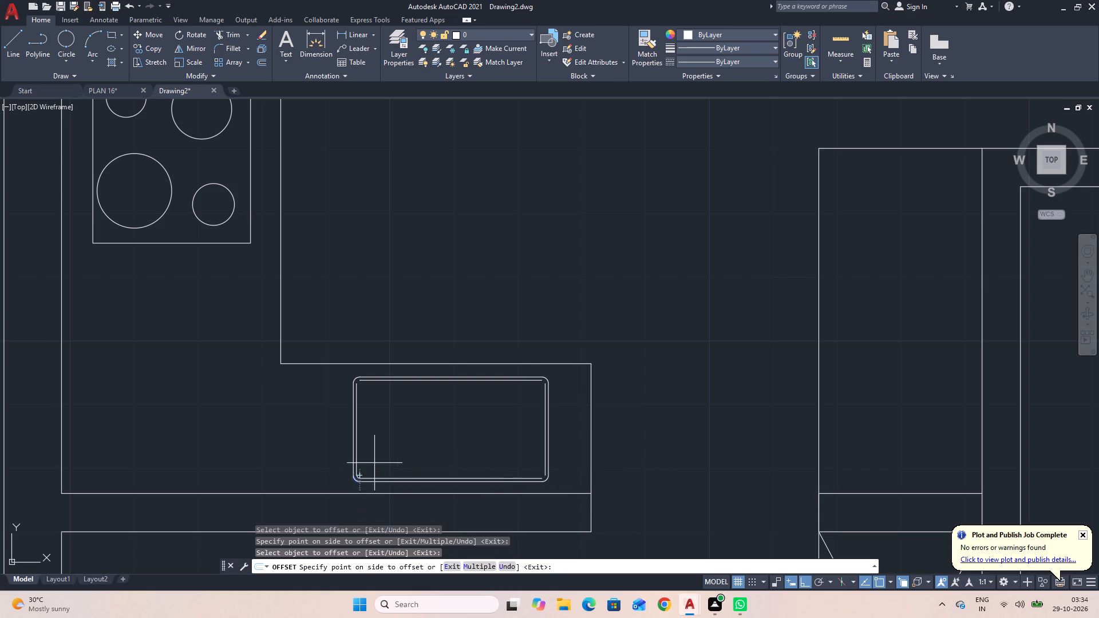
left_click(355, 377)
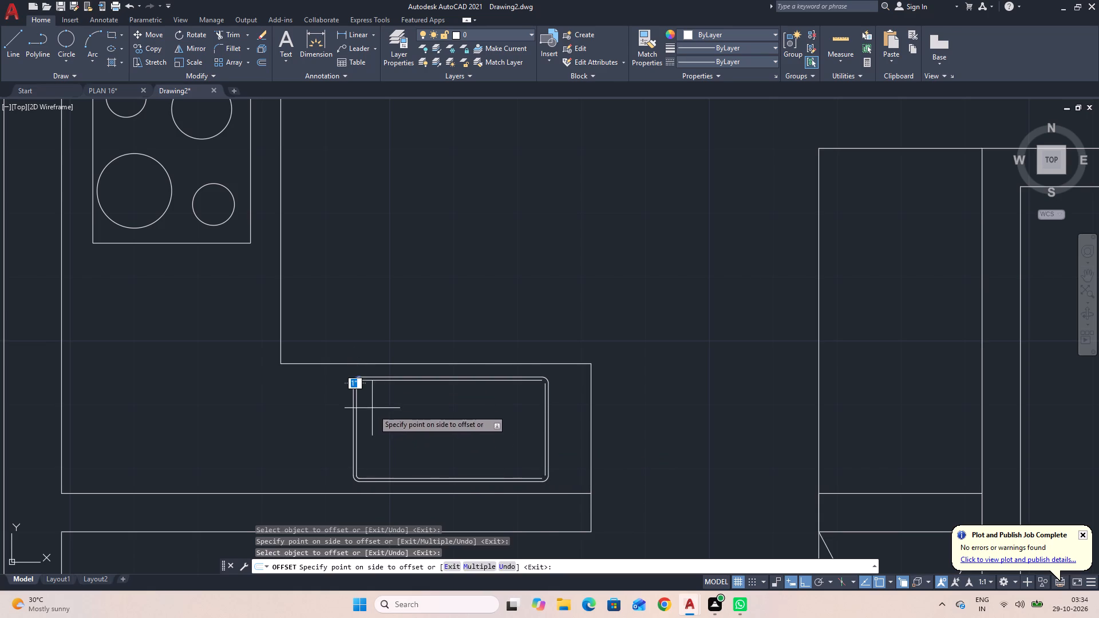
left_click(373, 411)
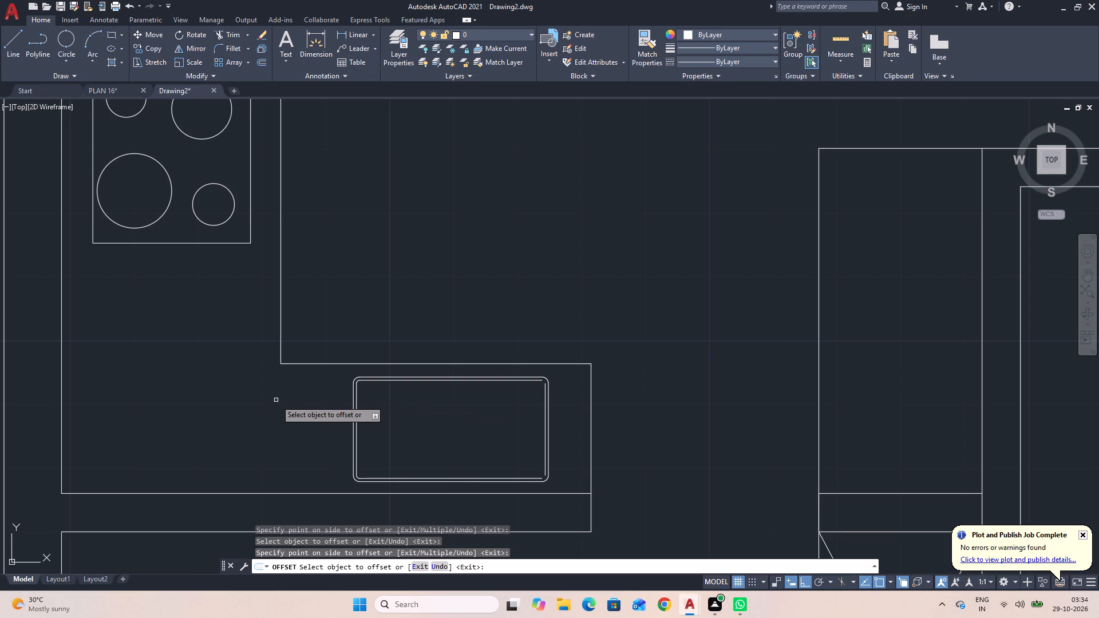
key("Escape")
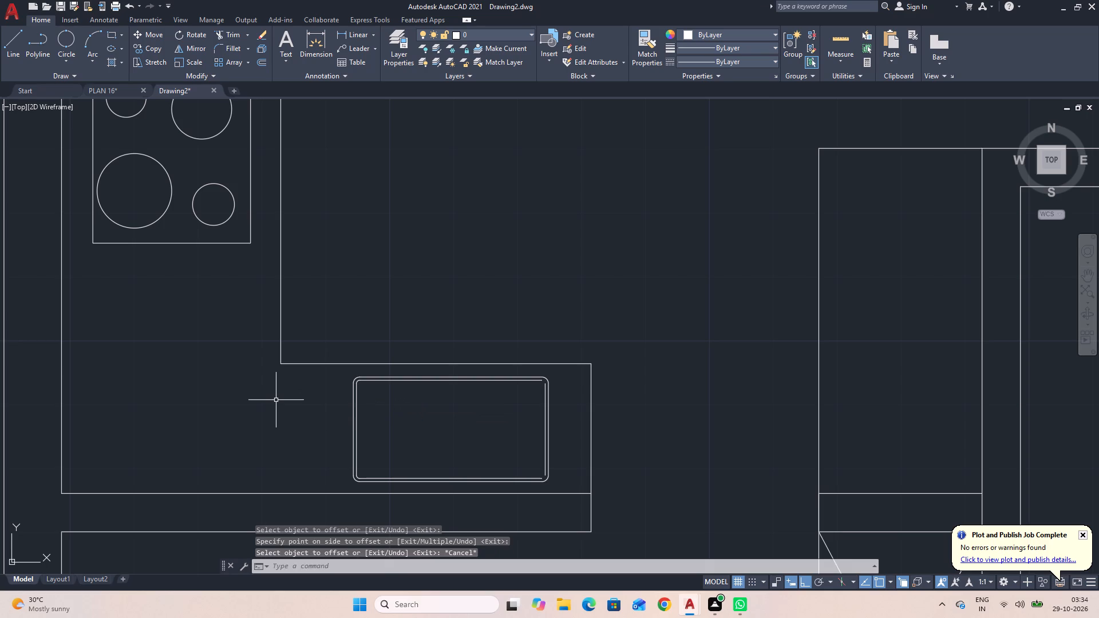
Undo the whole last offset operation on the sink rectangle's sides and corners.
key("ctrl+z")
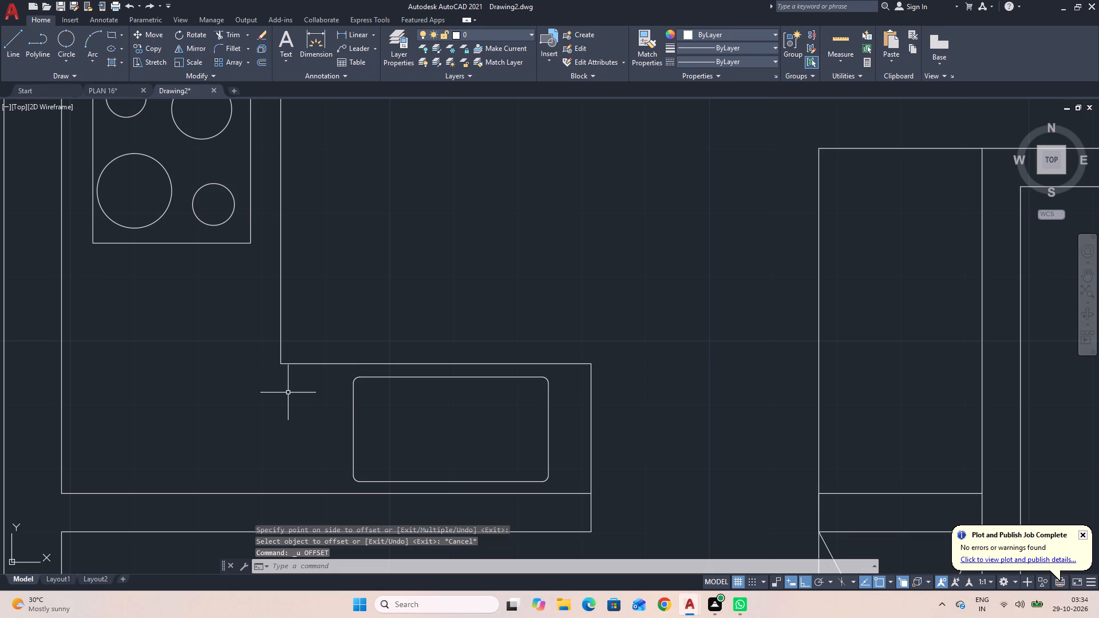
Offset the sink rectangle's west side, south side and both west corner arcs 0.50" inward.
key("o")
key("space")
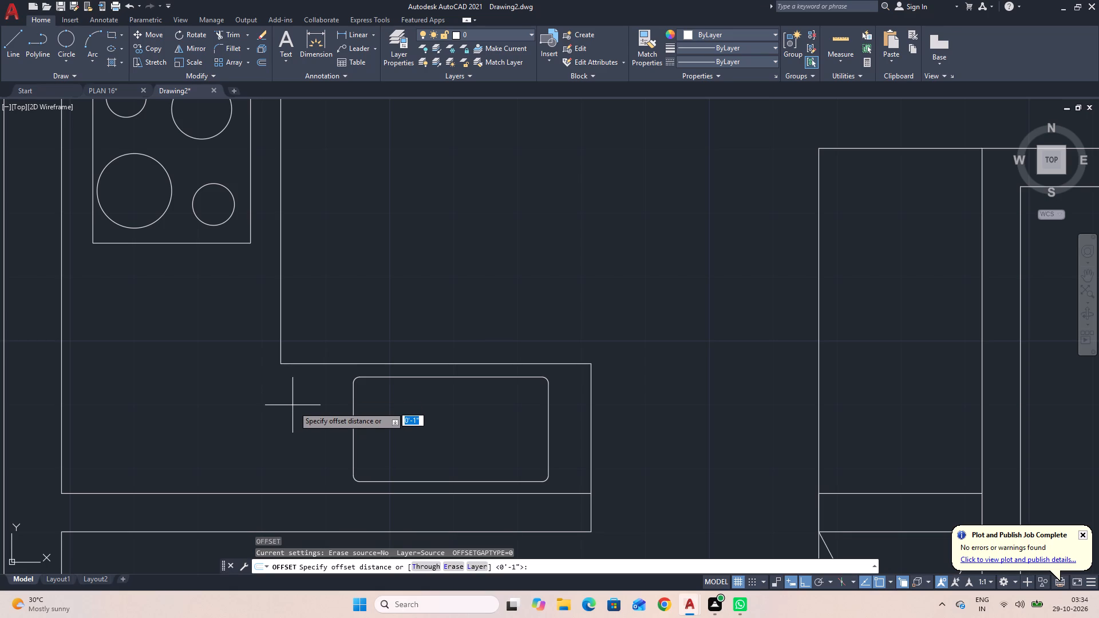
type("0.50")
key("Return")
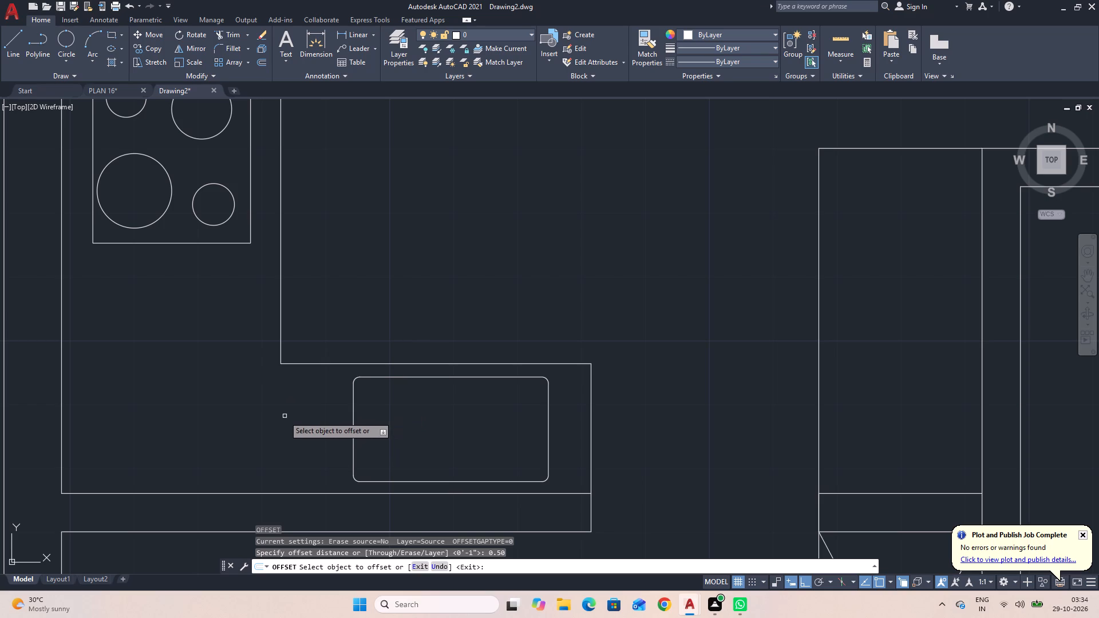
left_click(354, 406)
left_click(381, 416)
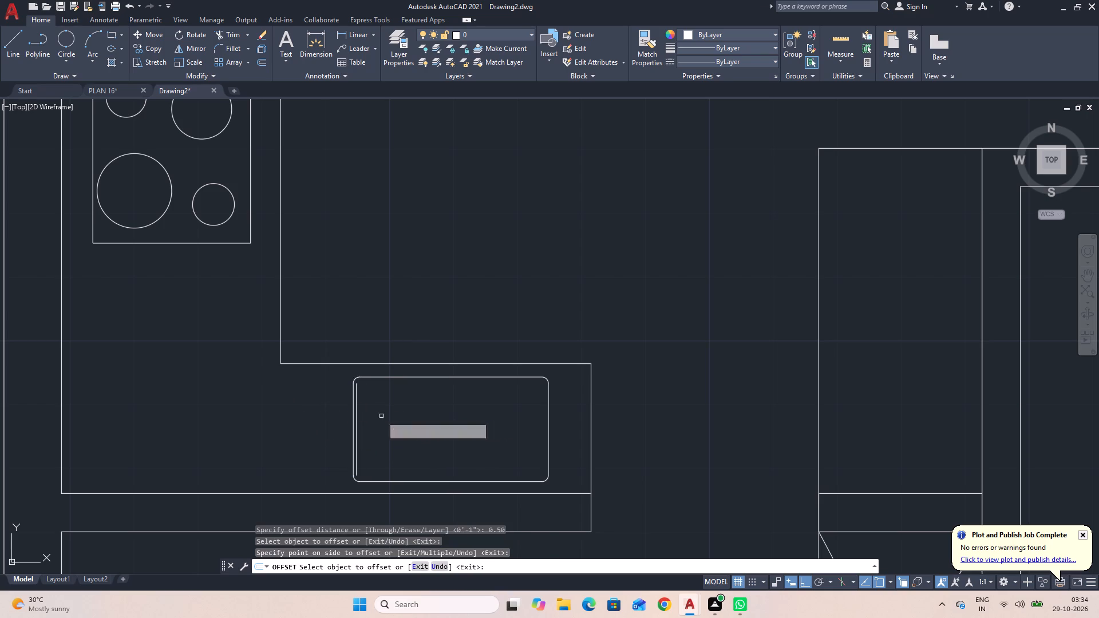
left_click(354, 380)
left_click(370, 401)
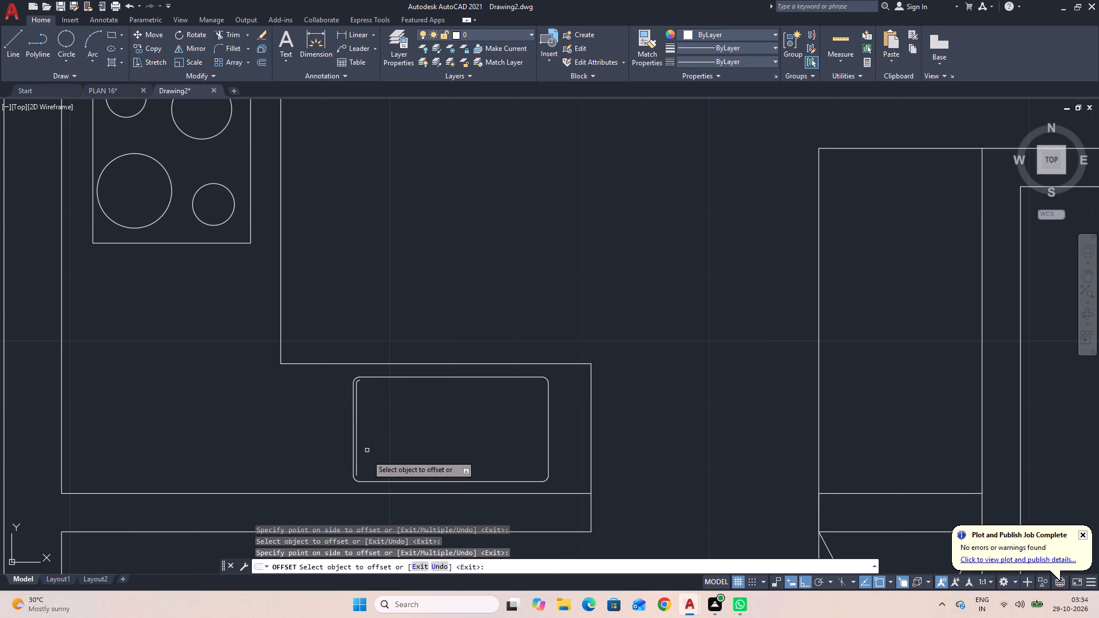
left_click(366, 482)
left_click(371, 465)
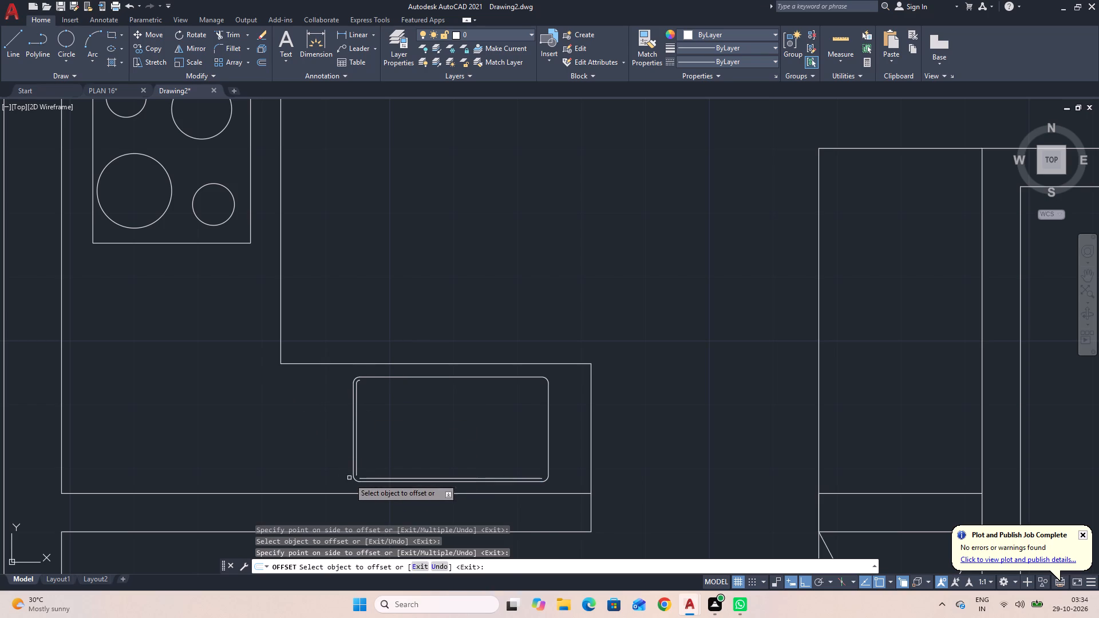
left_click(355, 479)
left_click(376, 458)
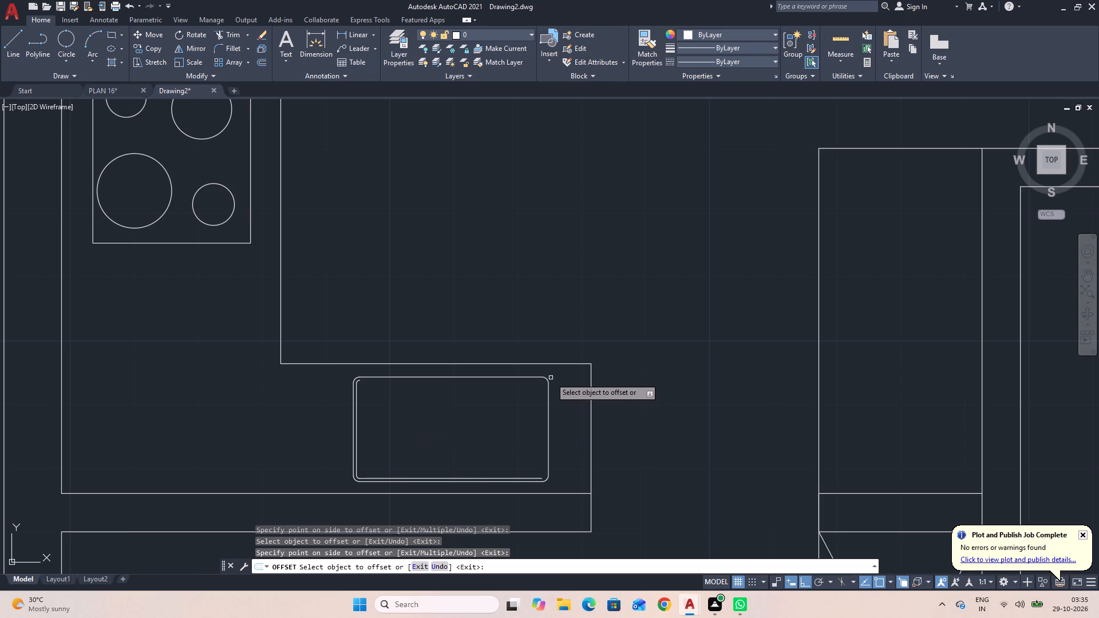
Offset the sink rectangle's east side and both east corner arcs inward by the same 0.50".
left_click(548, 403)
left_click(522, 407)
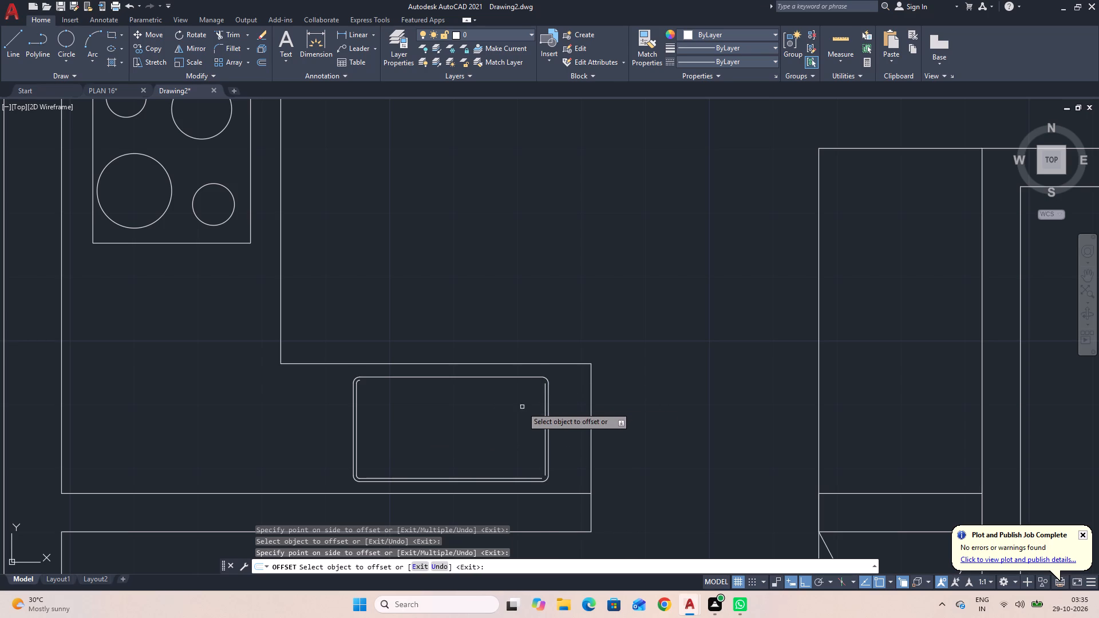
left_click(546, 378)
left_click(524, 393)
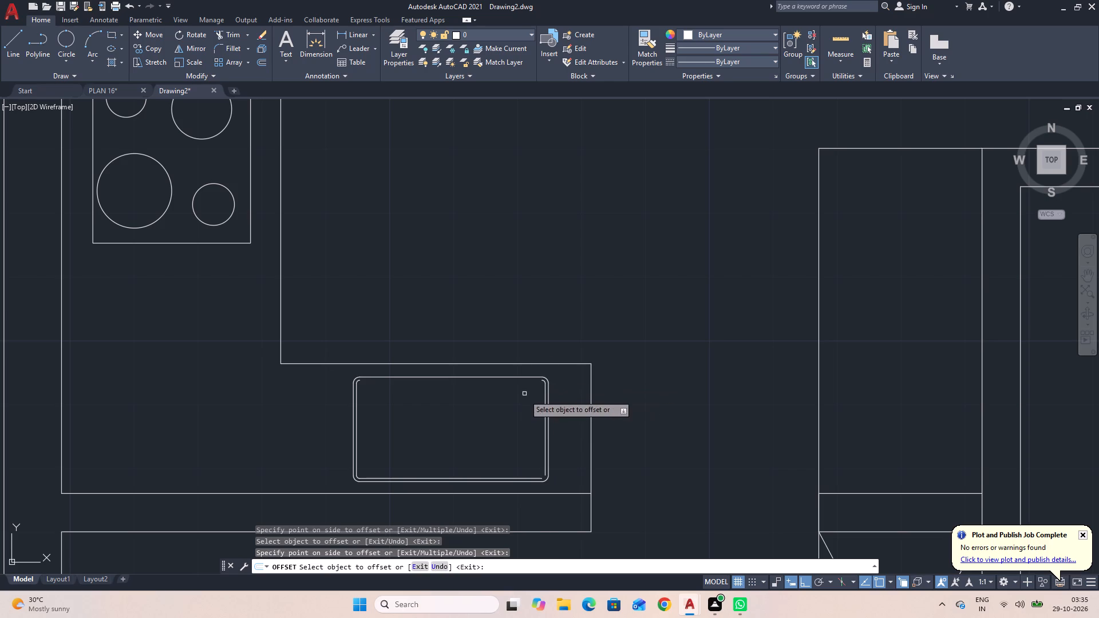
left_click(546, 480)
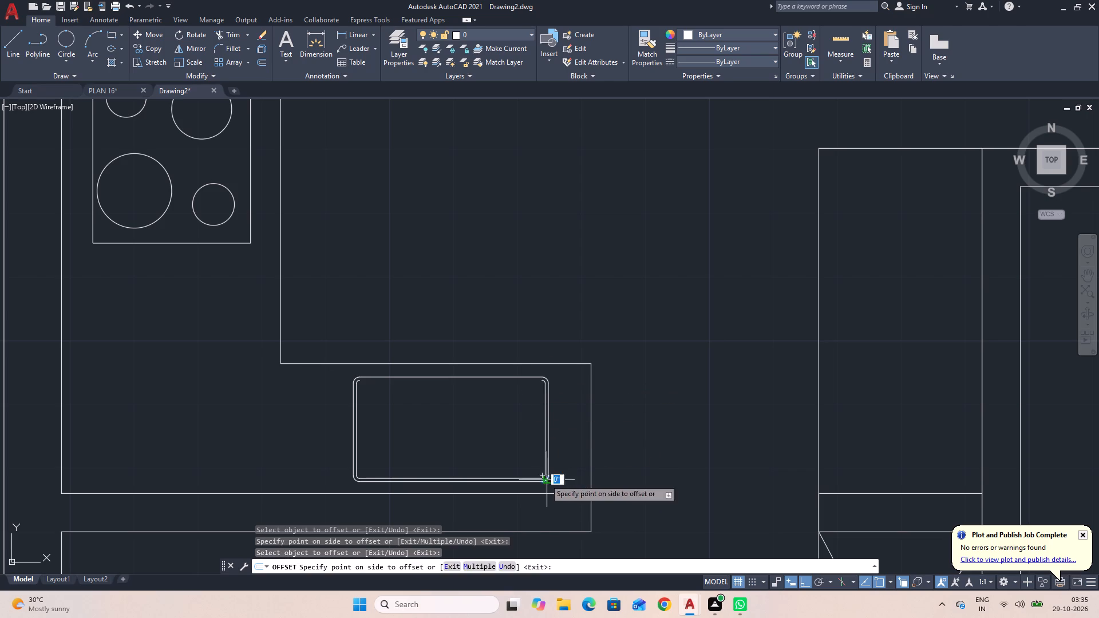
left_click(509, 454)
key("space")
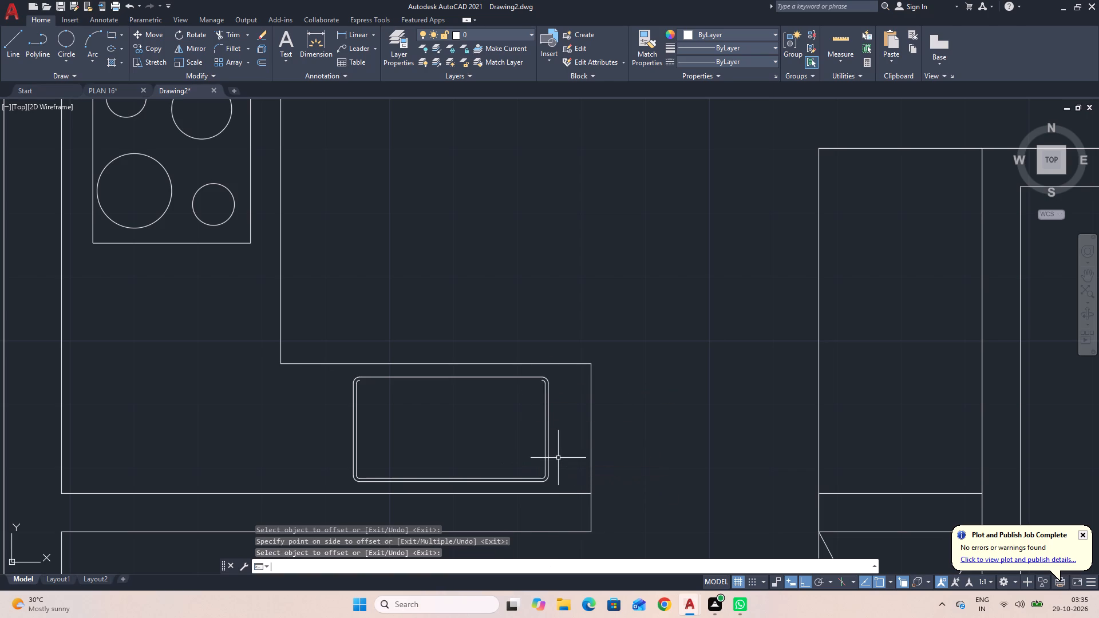
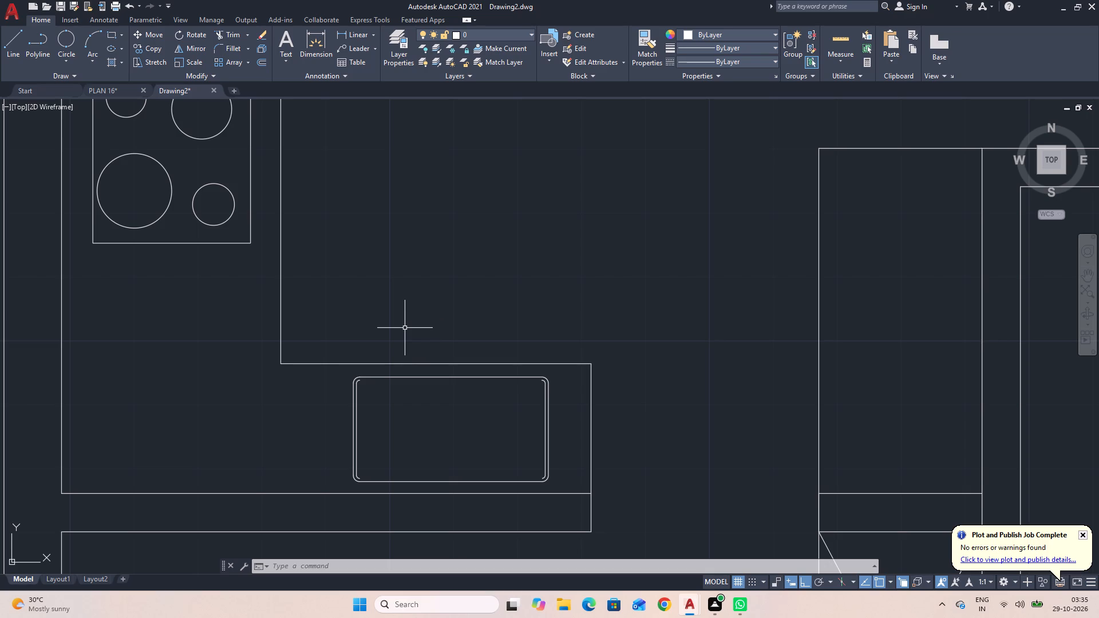
Draw connected lines from the sink's inner upper-left corner arc, about 1' across, down about 1'-3", and back to the lower-left arc.
key("l")
key("space")
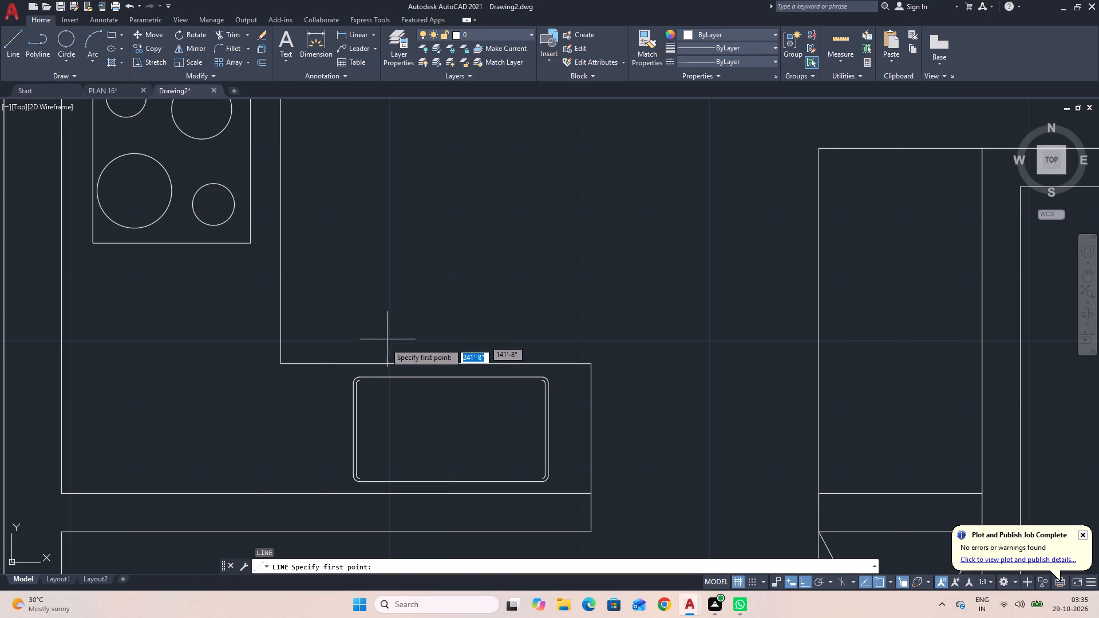
scroll(361, 383, "up", 1)
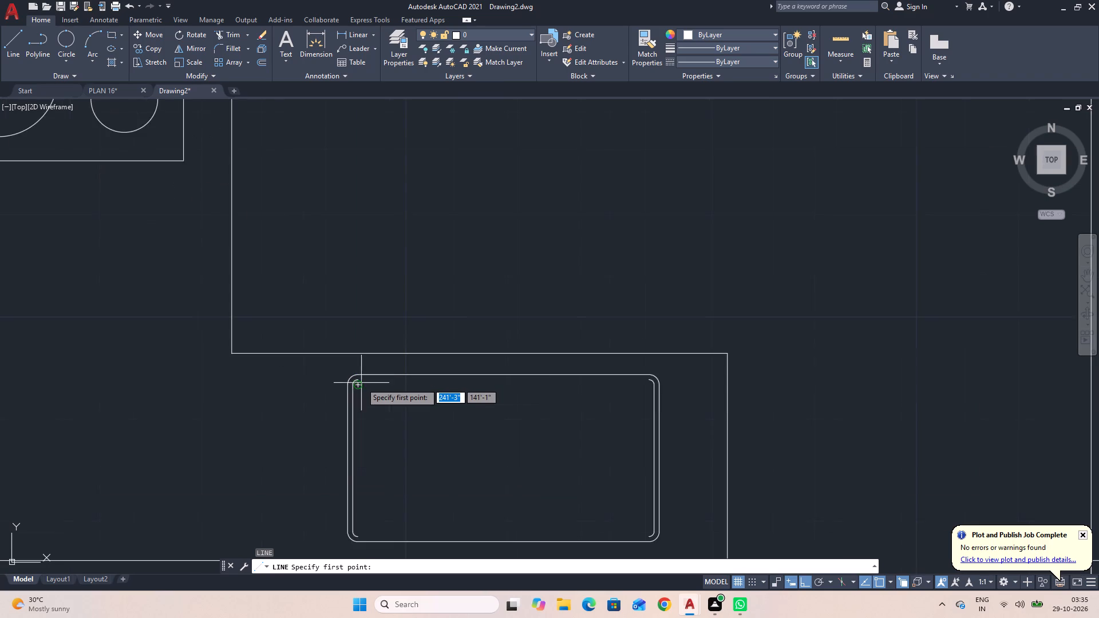
scroll(361, 383, "up", 1)
left_click(355, 379)
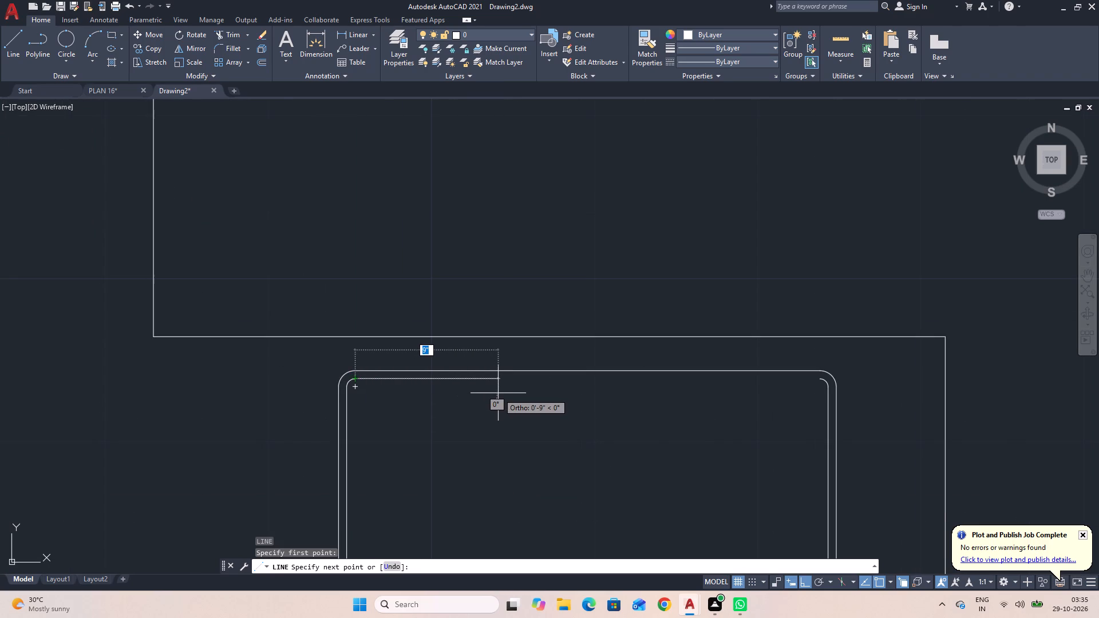
scroll(498, 393, "down", 1)
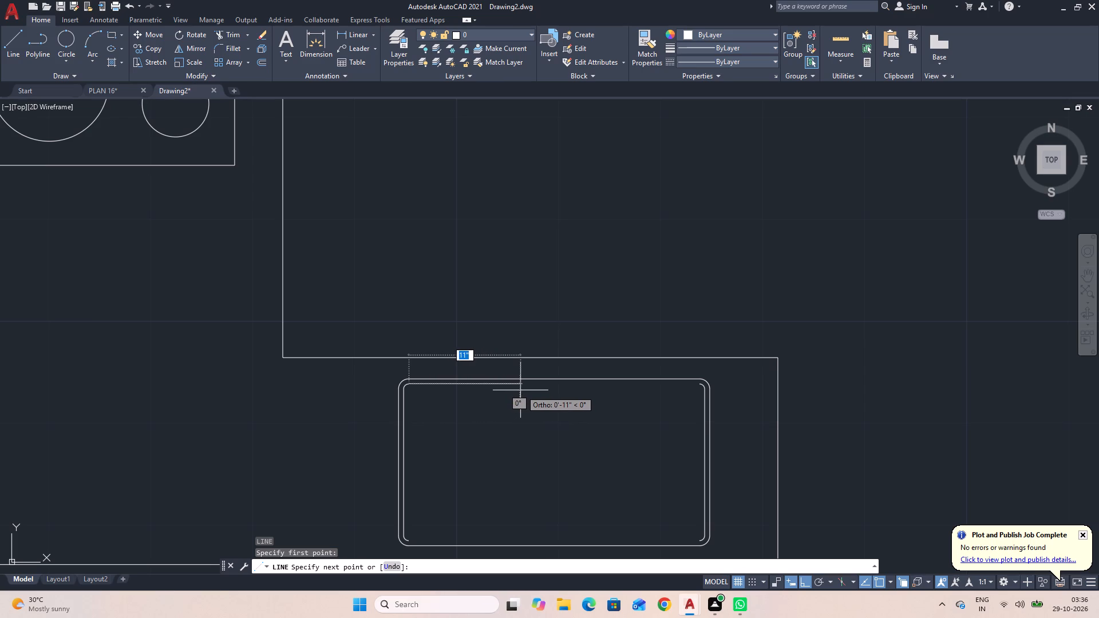
left_click(527, 390)
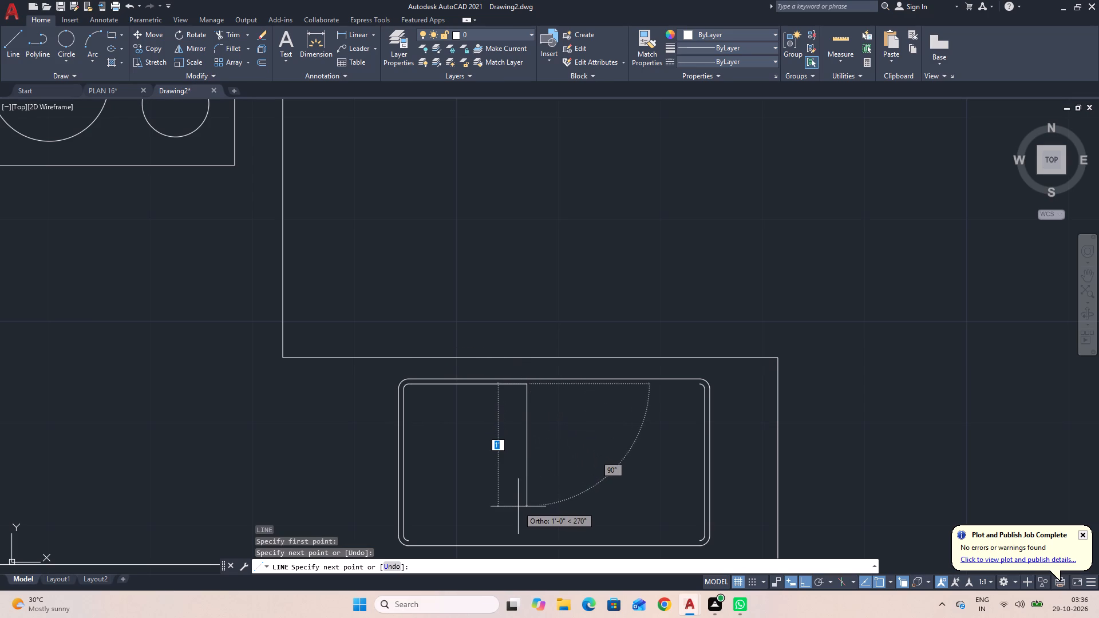
left_click(484, 540)
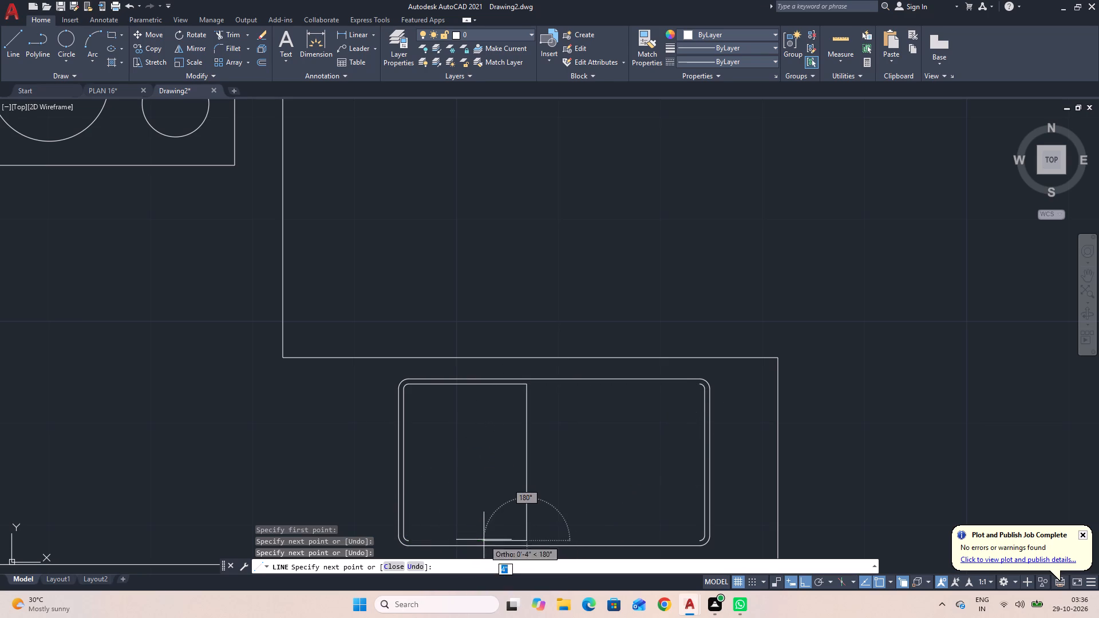
left_click(412, 541)
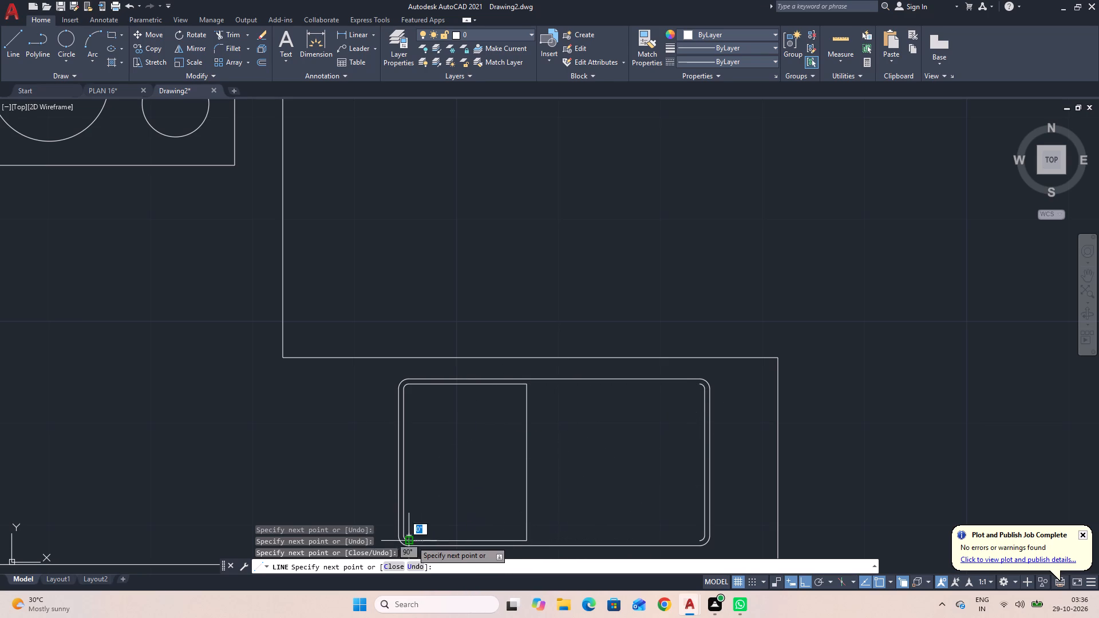
key("space")
Erase the vertical construction line joining the two new horizontal lines, keeping the basin's top and bottom edges.
left_click(527, 467)
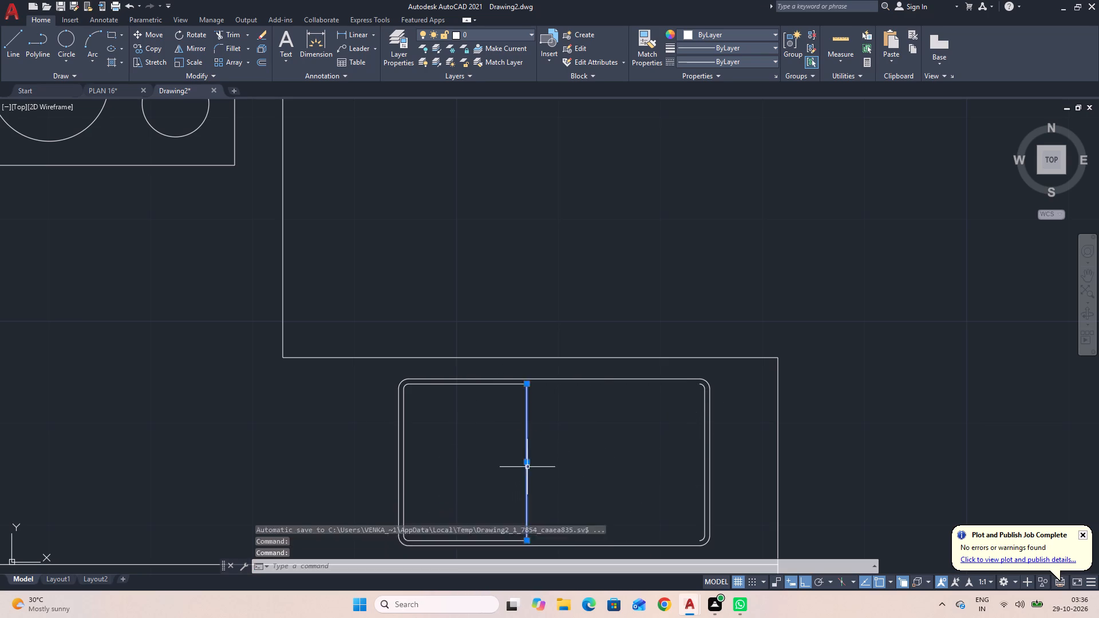
key("Delete")
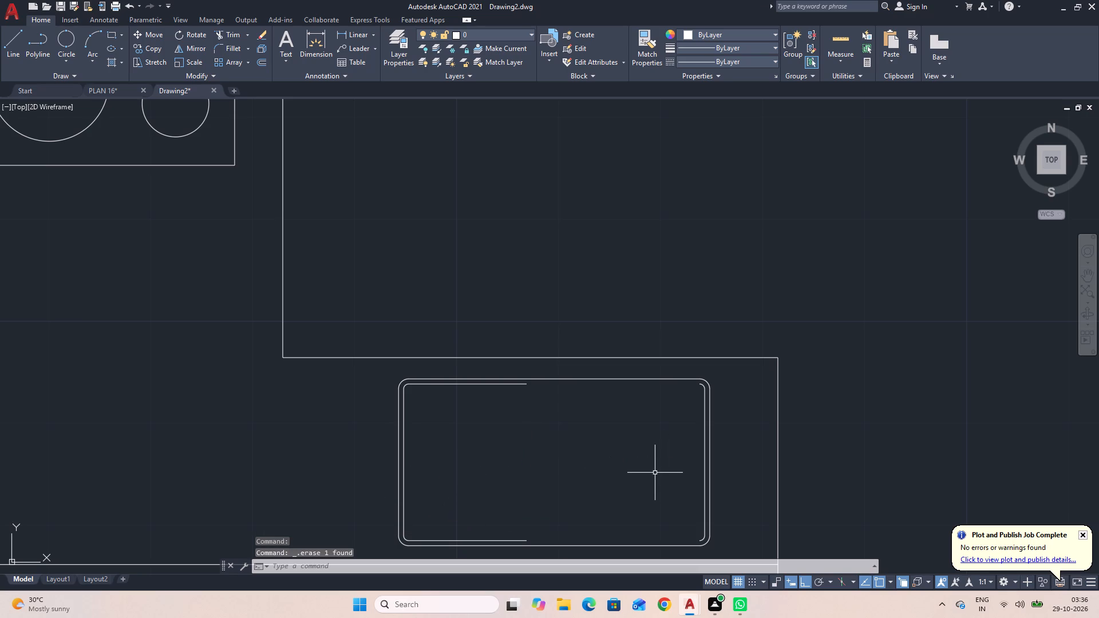
Copy the sink's inner right edge with both corner arcs onto the open ends of the left basin's horizontal lines.
left_click(706, 445)
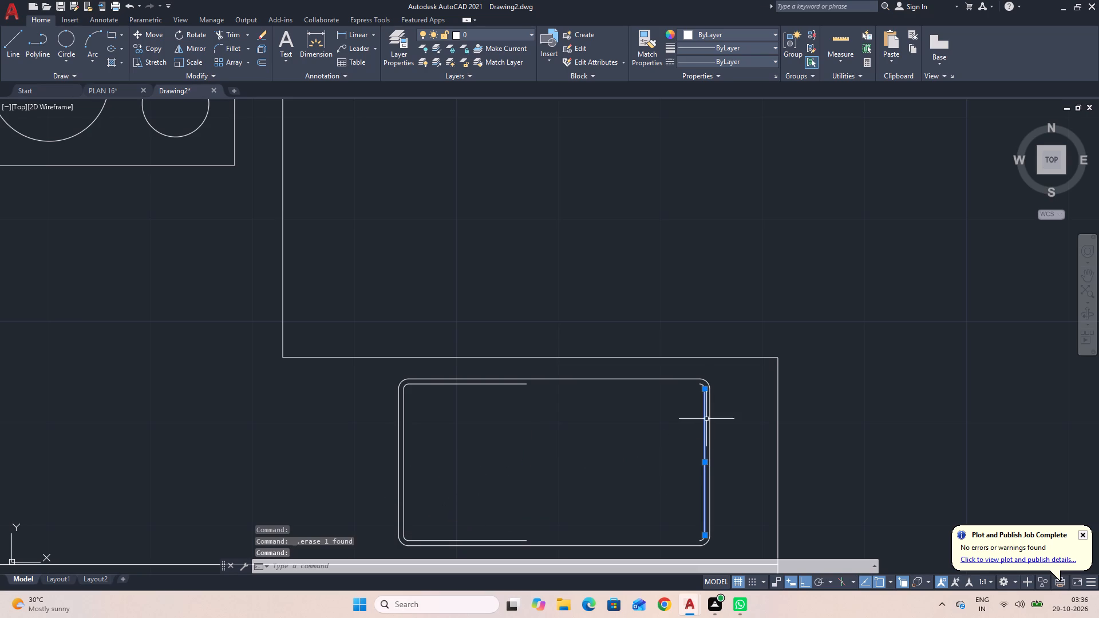
scroll(701, 381, "up", 2)
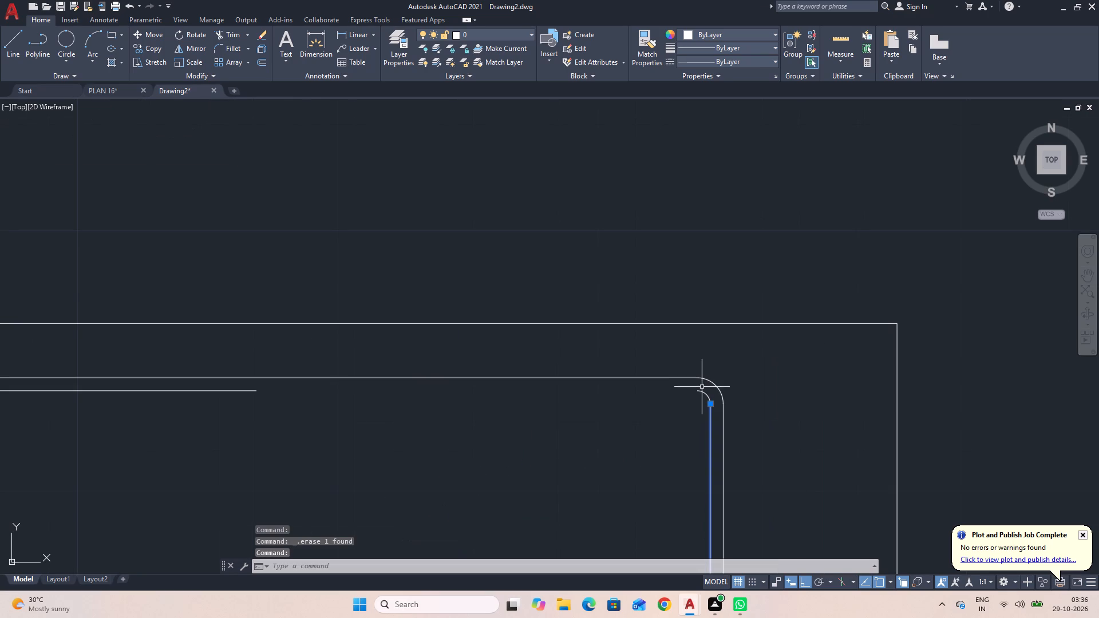
left_click(702, 391)
scroll(669, 418, "down", 2)
middle_click_drag(658, 492, 655, 463)
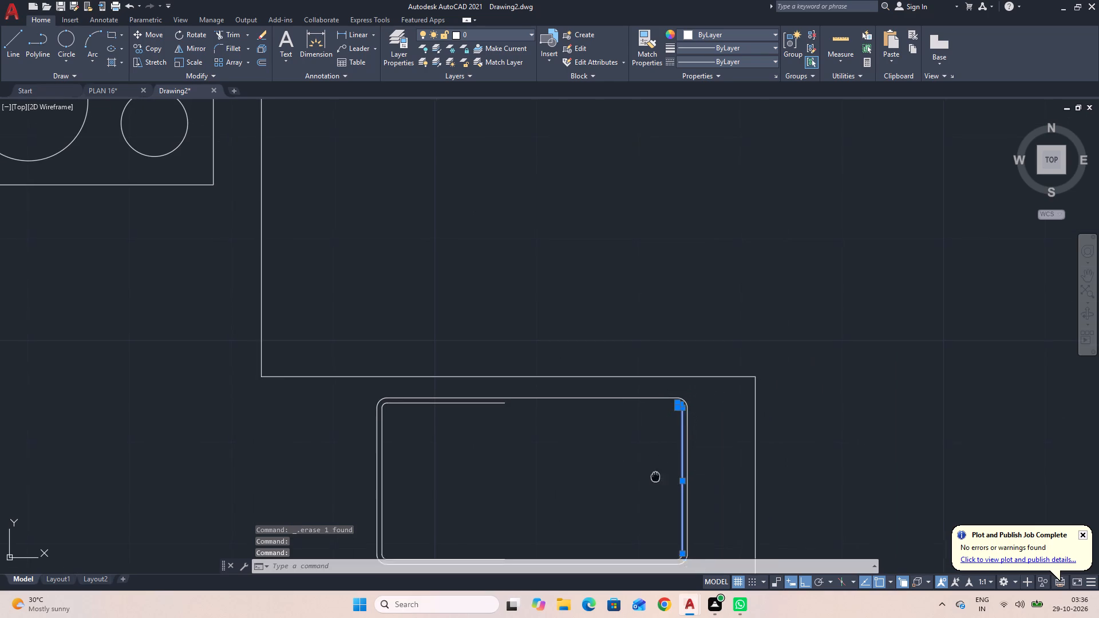
middle_click_drag(655, 463, 659, 385)
scroll(668, 458, "up", 2)
left_click(702, 455)
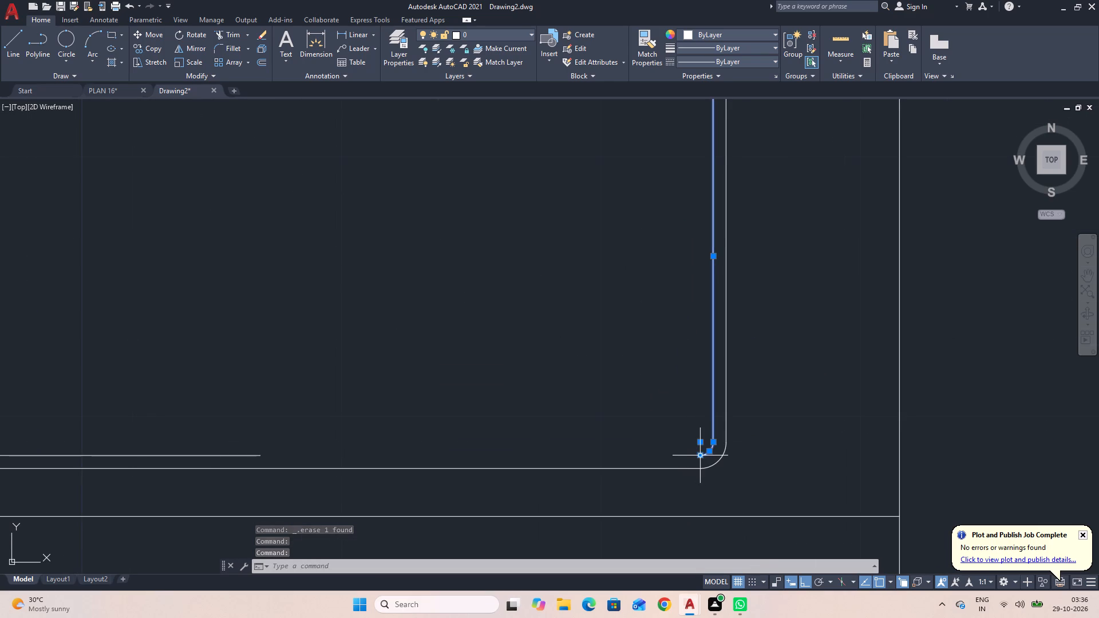
scroll(552, 405, "down", 1)
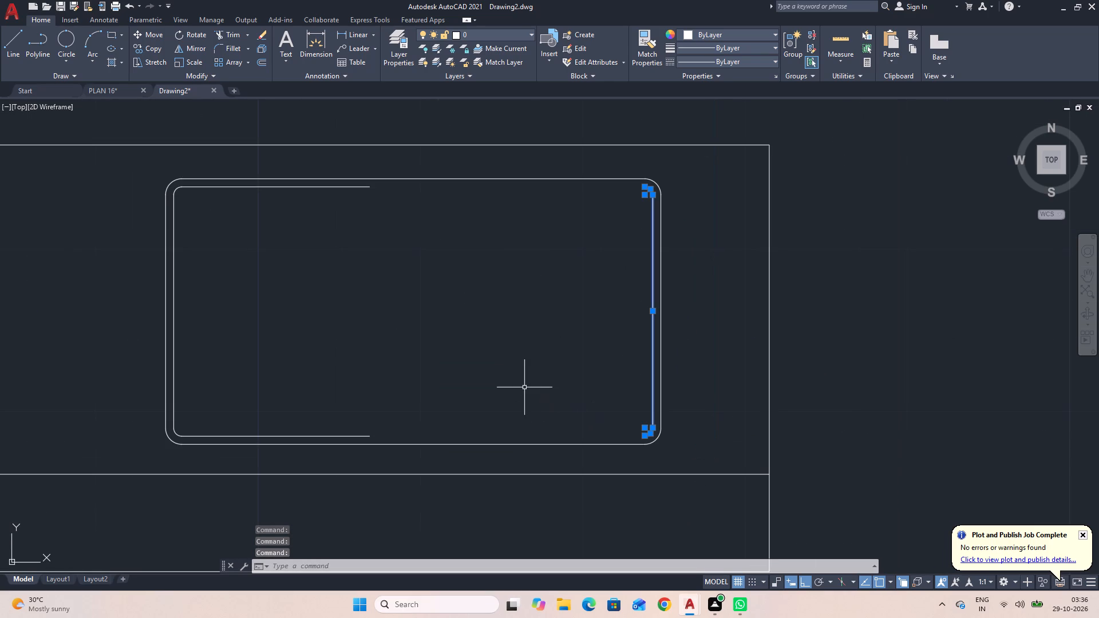
key("m")
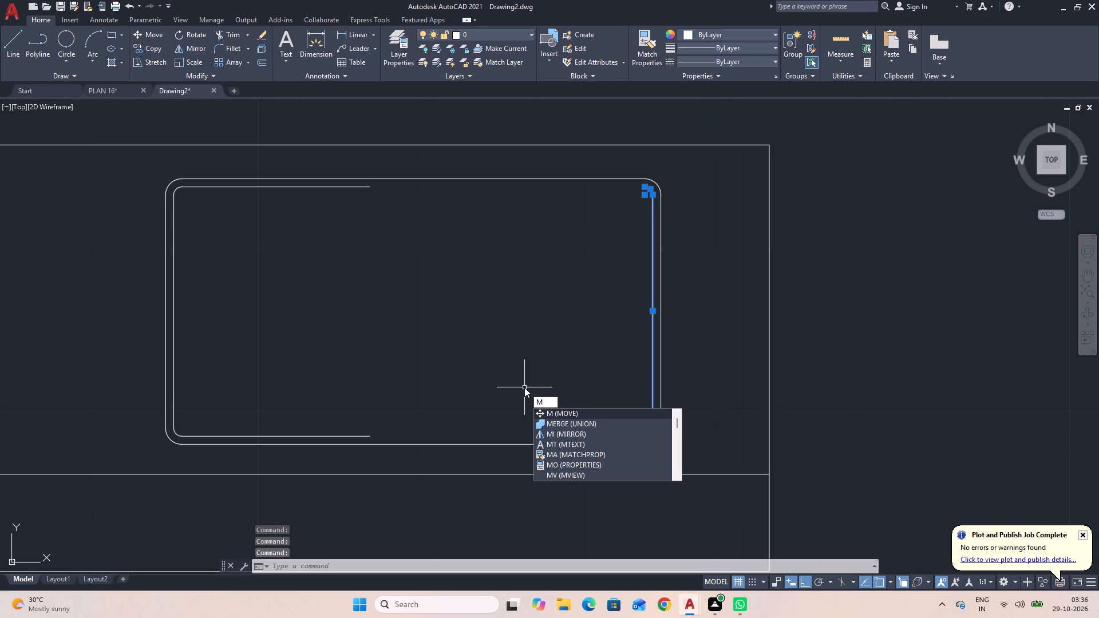
key("BackSpace")
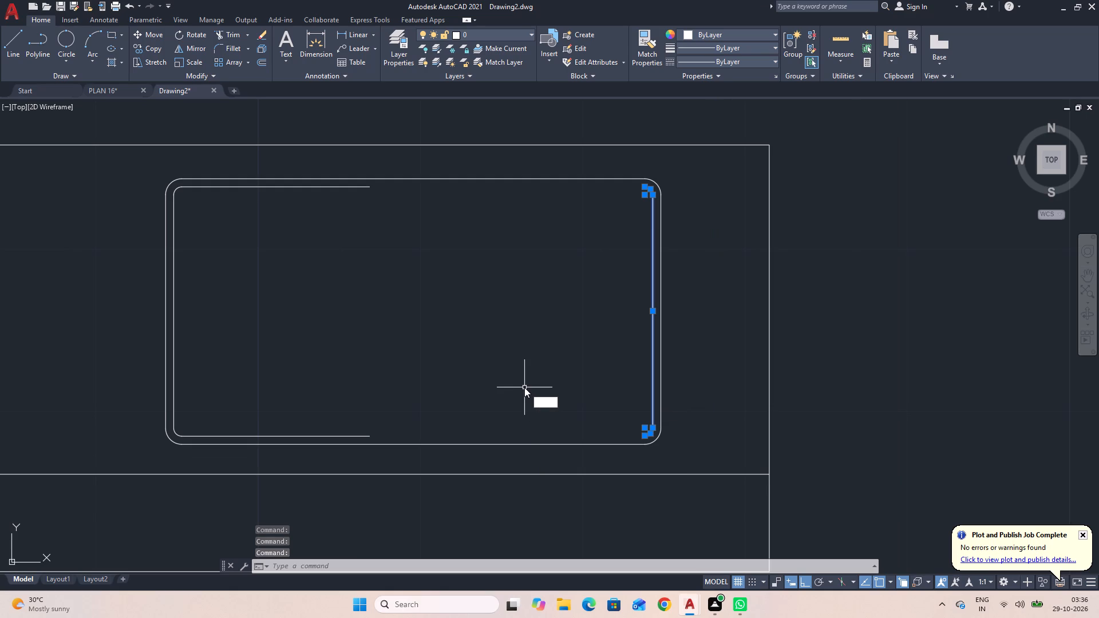
type("CO")
key("space")
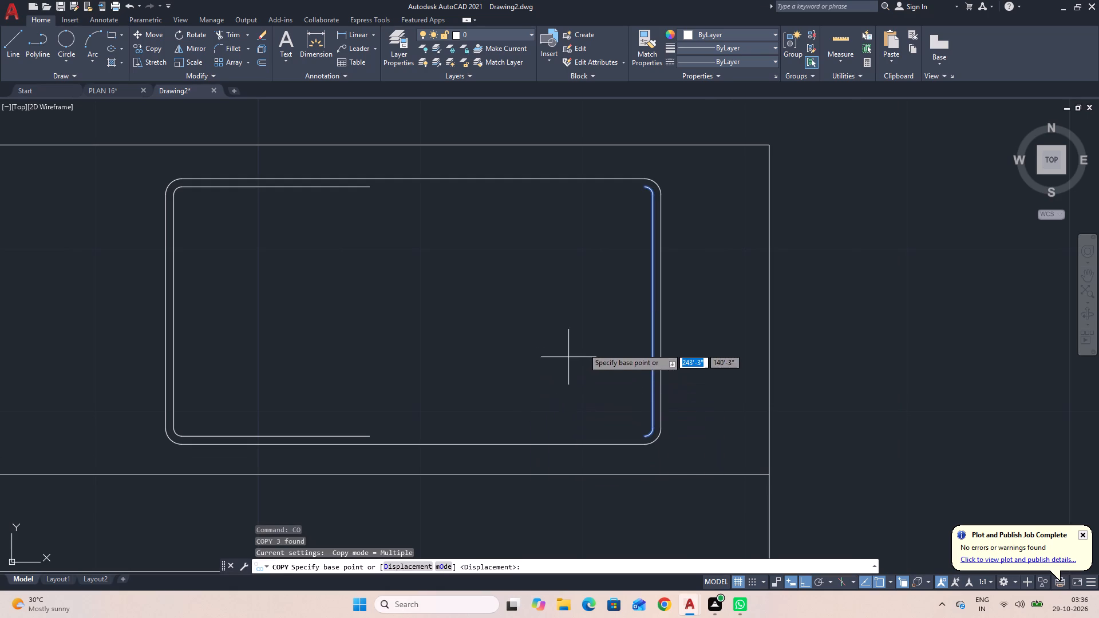
left_click(643, 187)
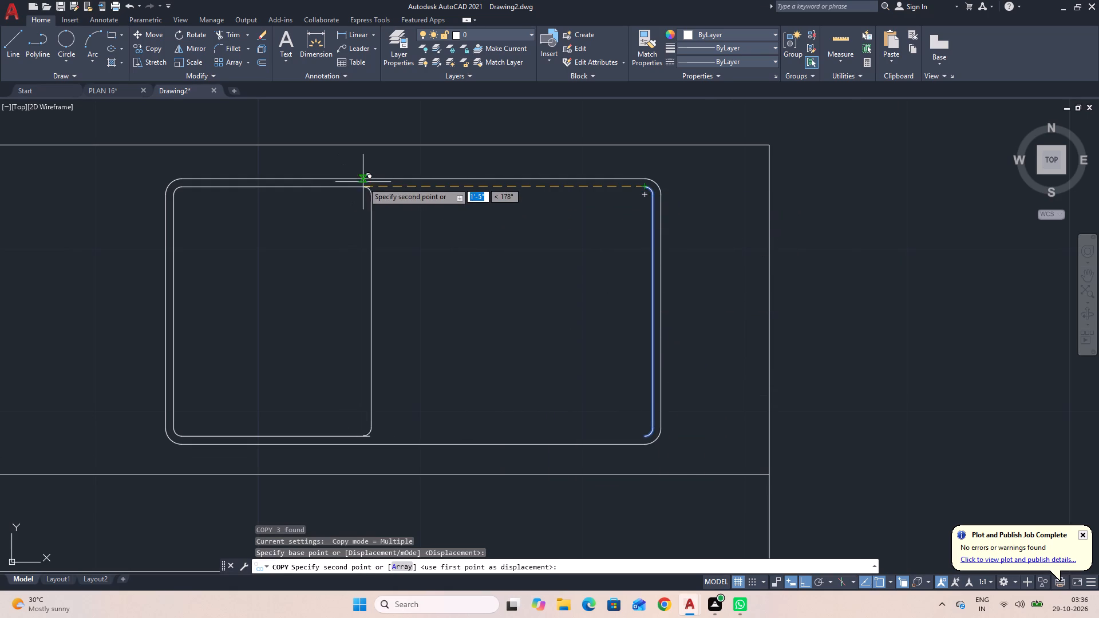
left_click(373, 187)
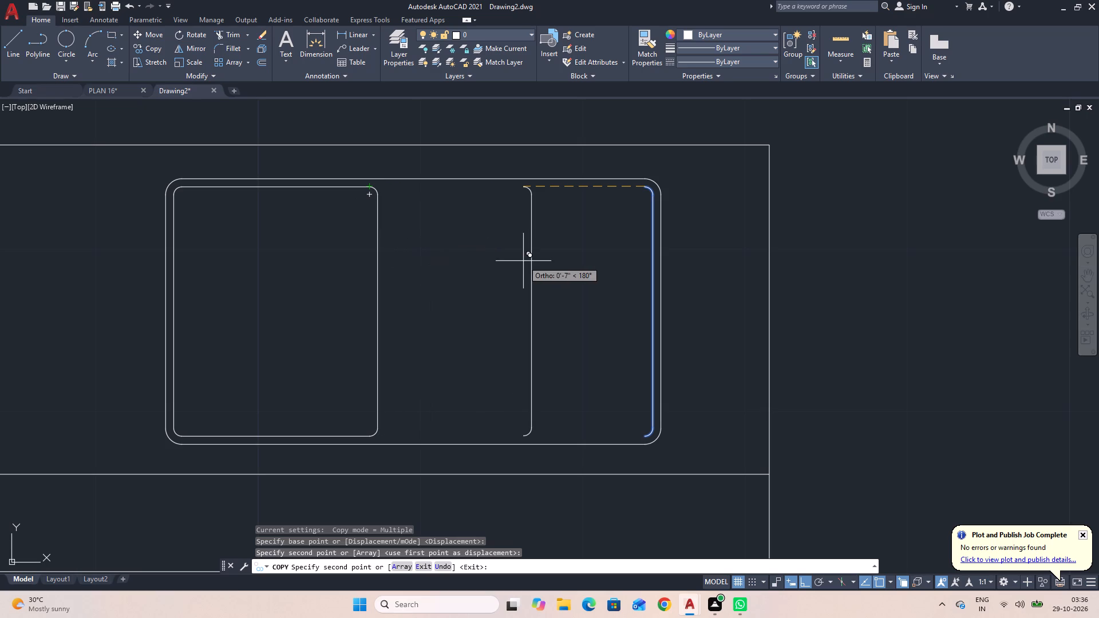
key("Escape")
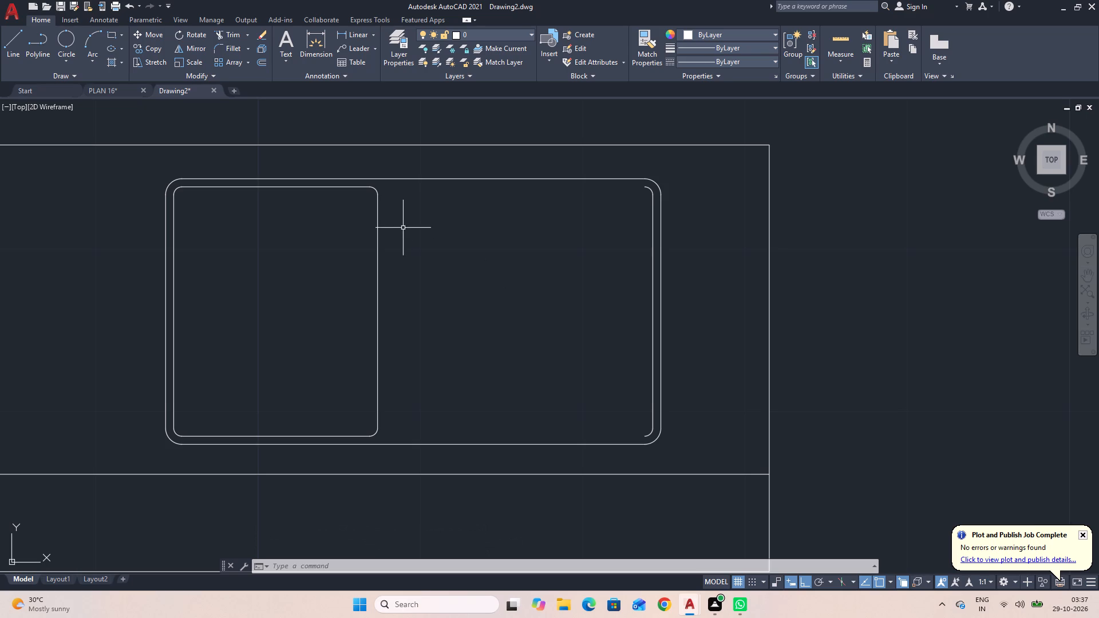
Draw connected lines from the inner upper-right corner arc, about 1'-2" leftward, down about 1'-3", and back to the lower-right arc.
key("l")
key("space")
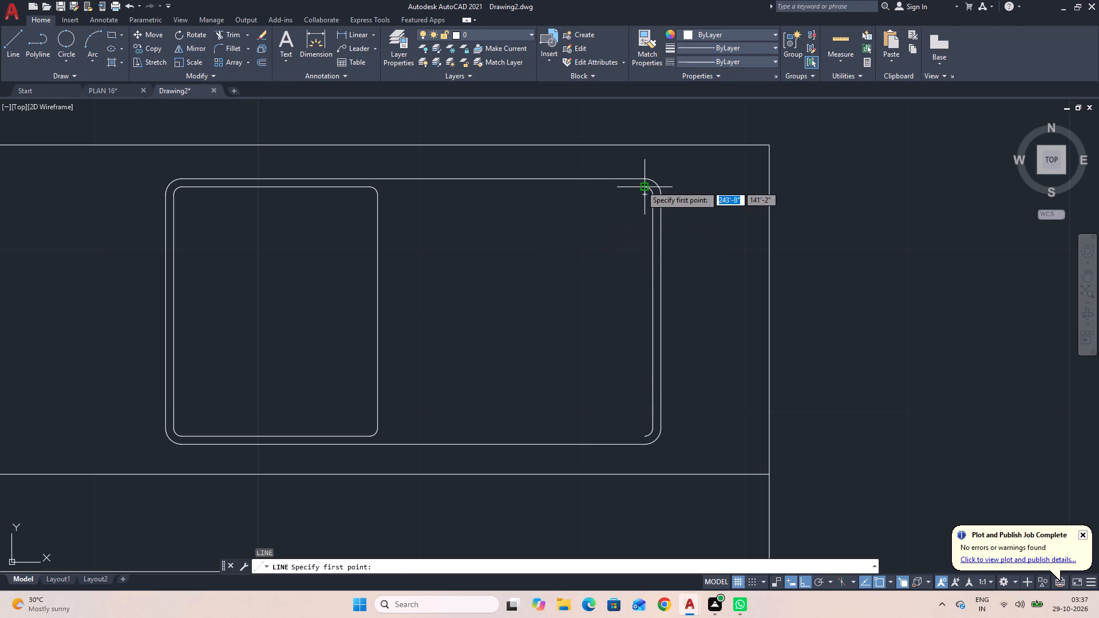
left_click(642, 185)
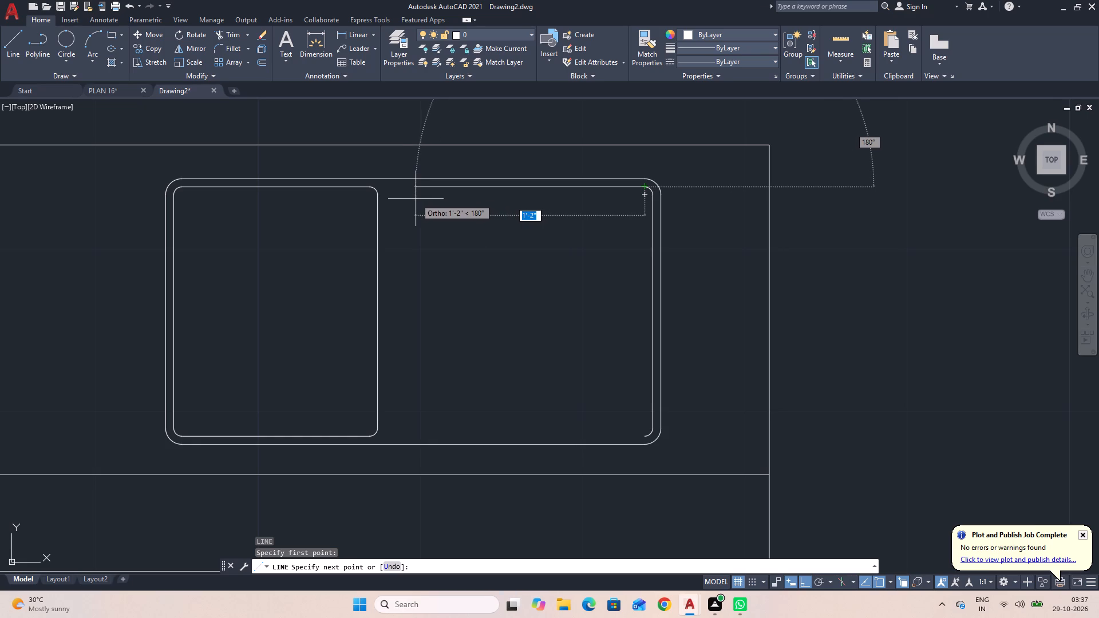
left_click(416, 199)
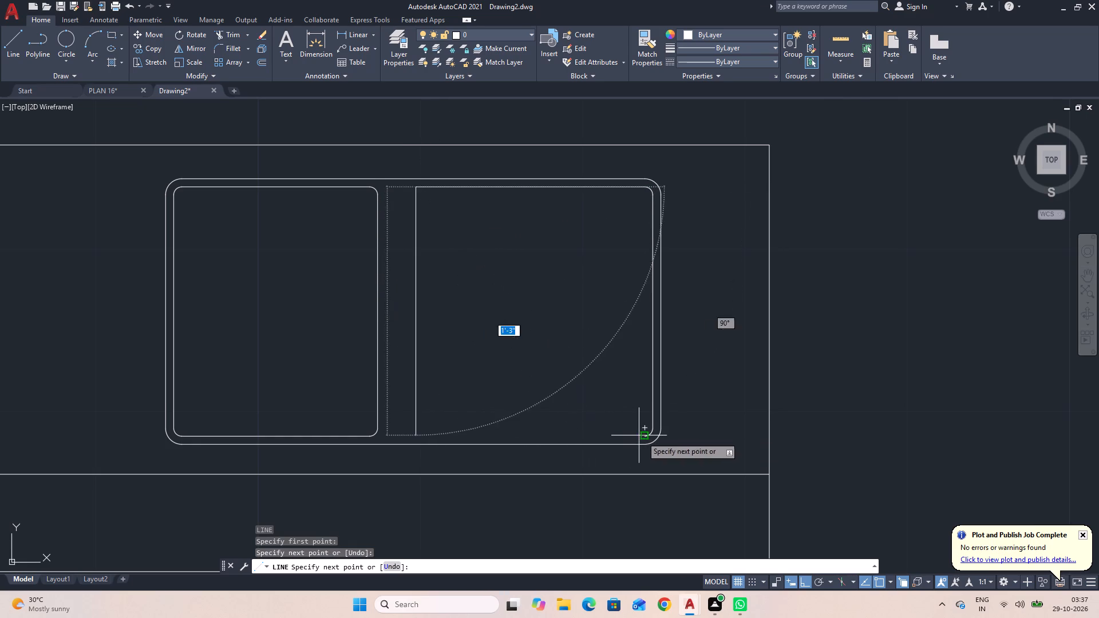
left_click(555, 435)
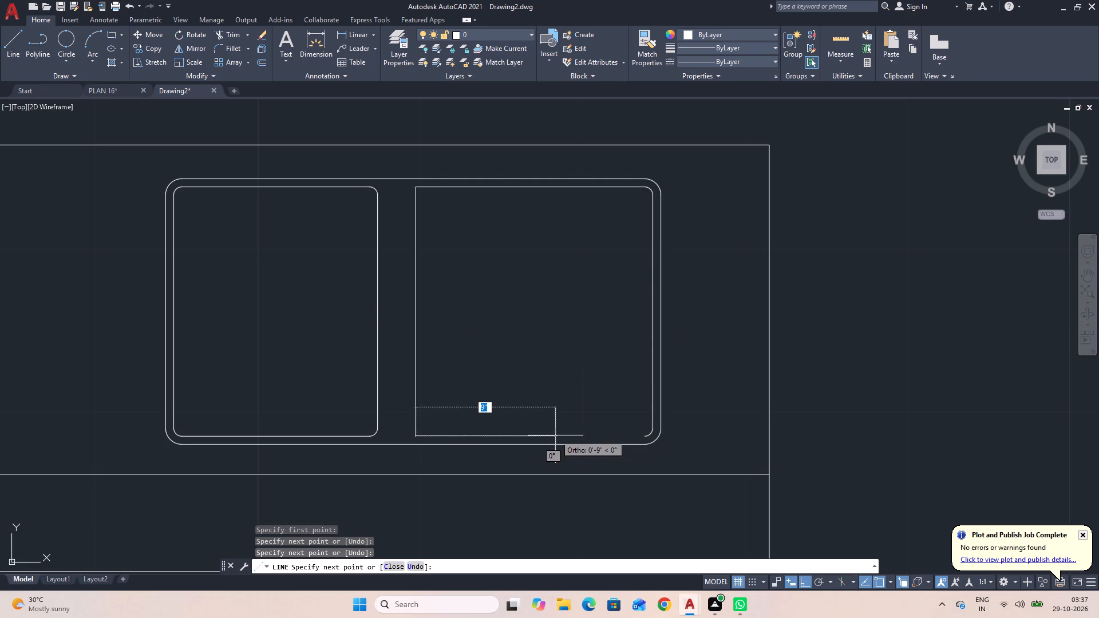
left_click(642, 434)
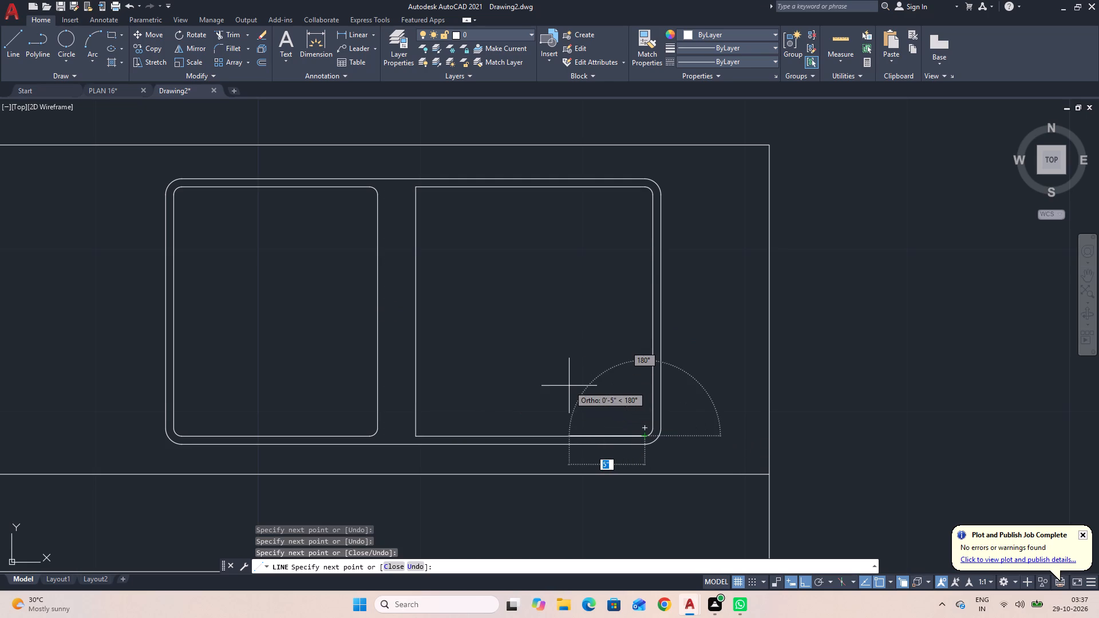
key("Escape")
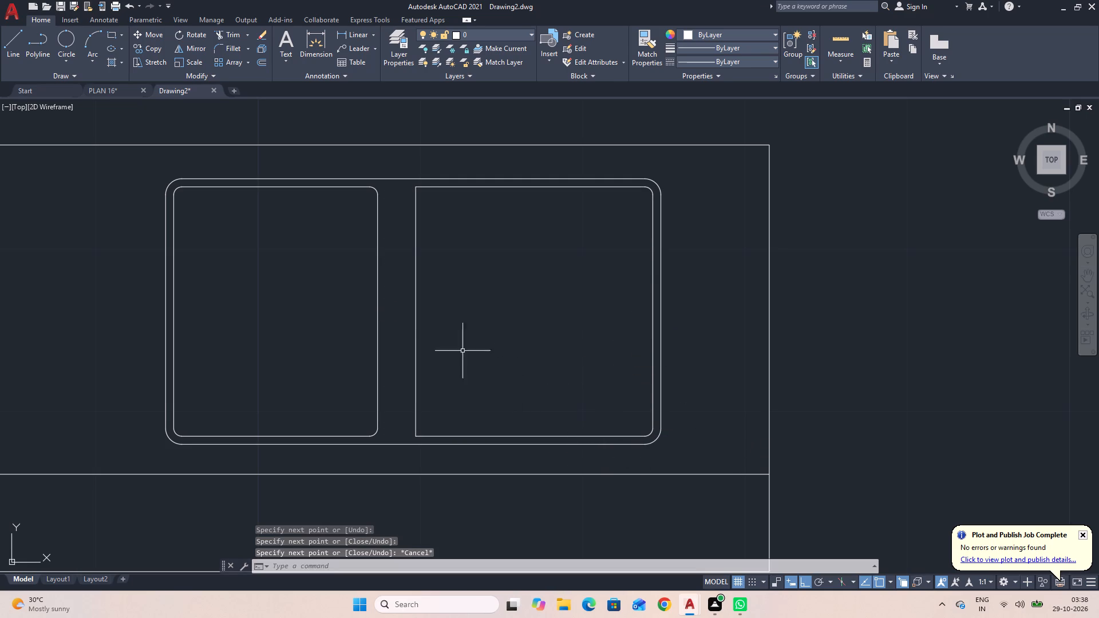
Erase the vertical construction line of the right basin, keeping its top and bottom edges.
left_click(417, 342)
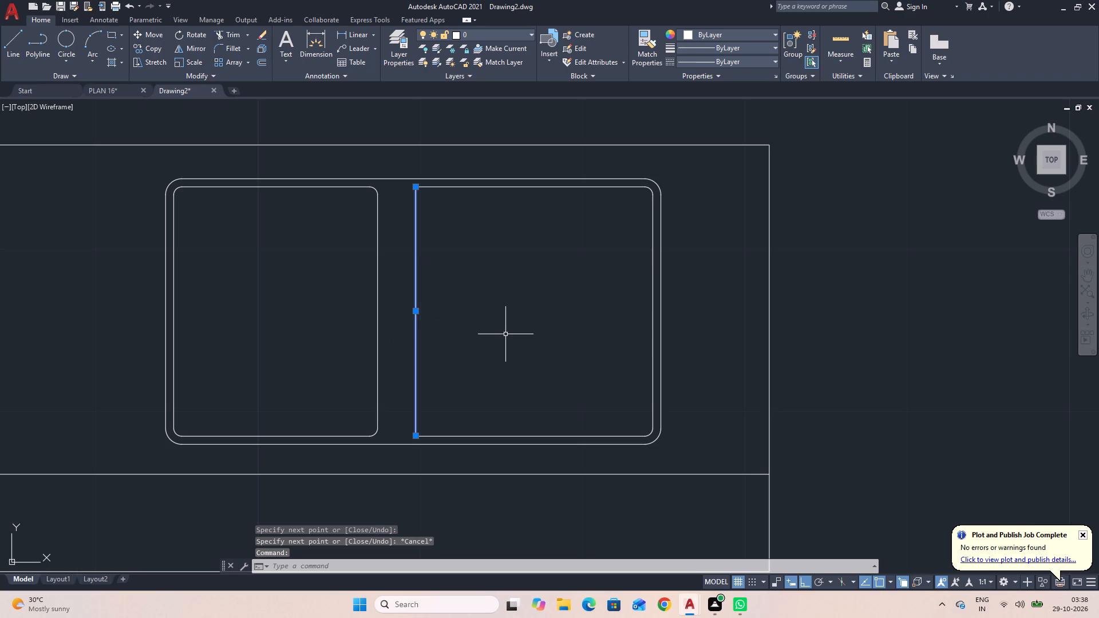
key("Delete")
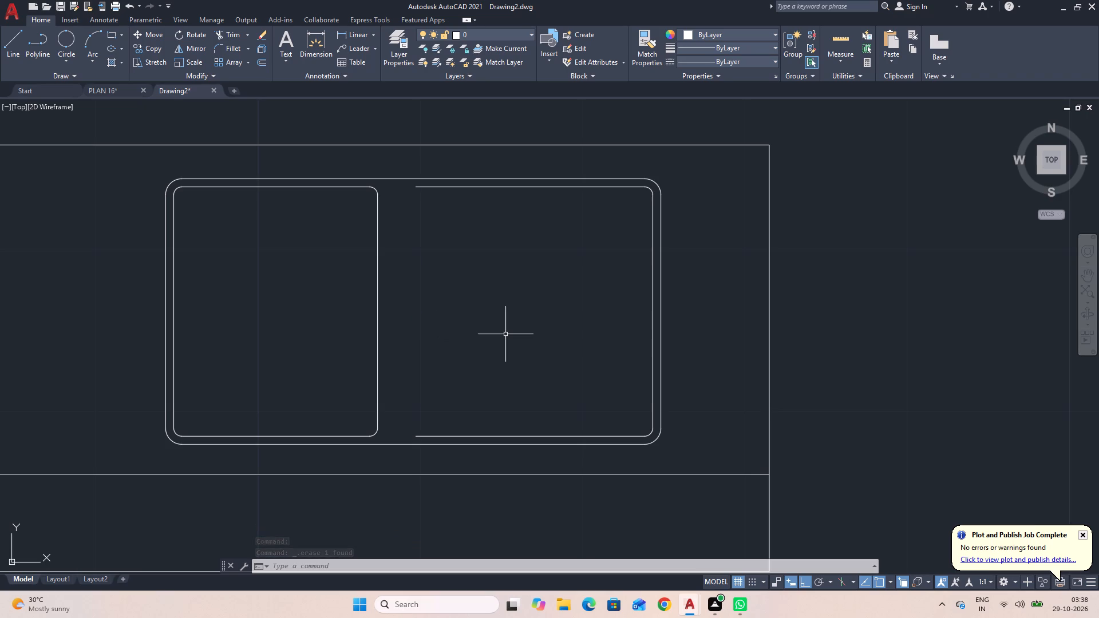
Copy the left basin's left edge with both corner arcs onto the open ends of the right basin's horizontal lines.
left_click(177, 189)
left_click(173, 213)
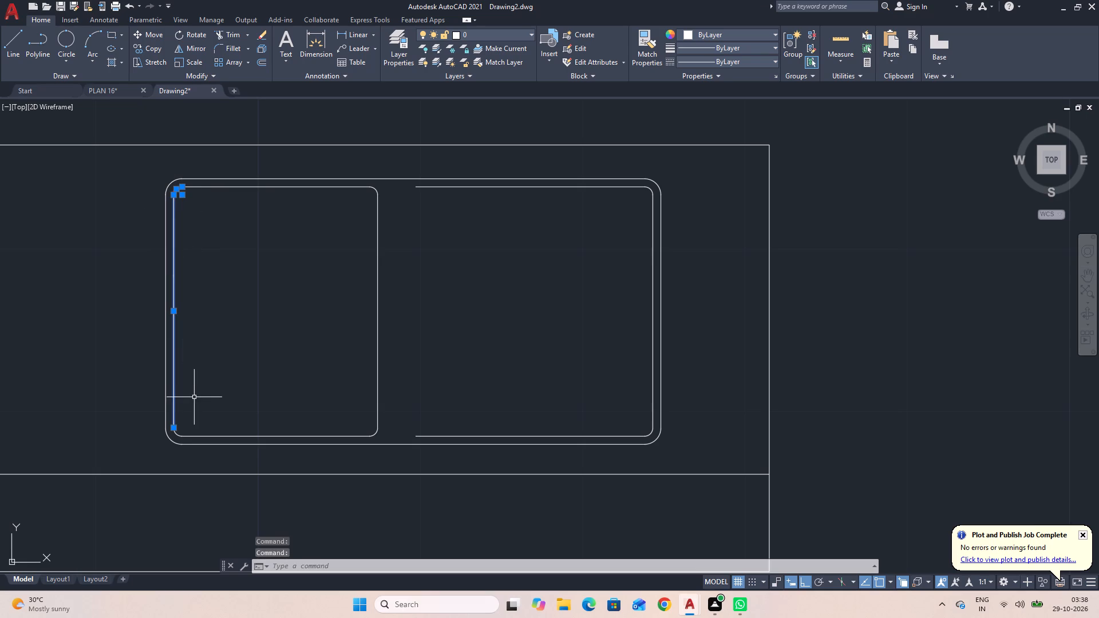
left_click(177, 435)
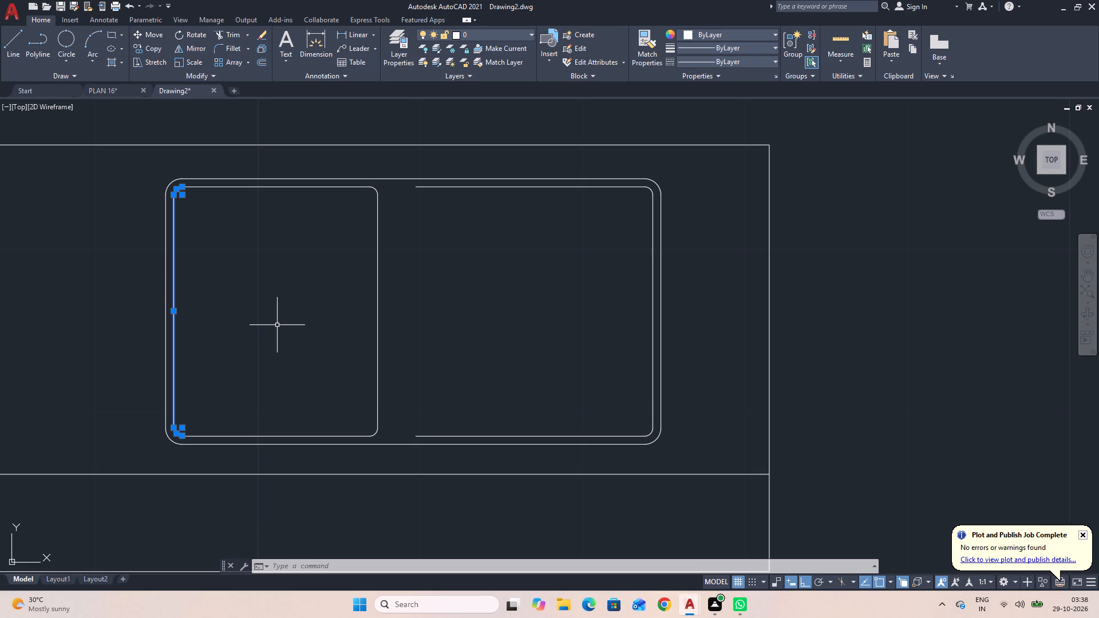
type("CO")
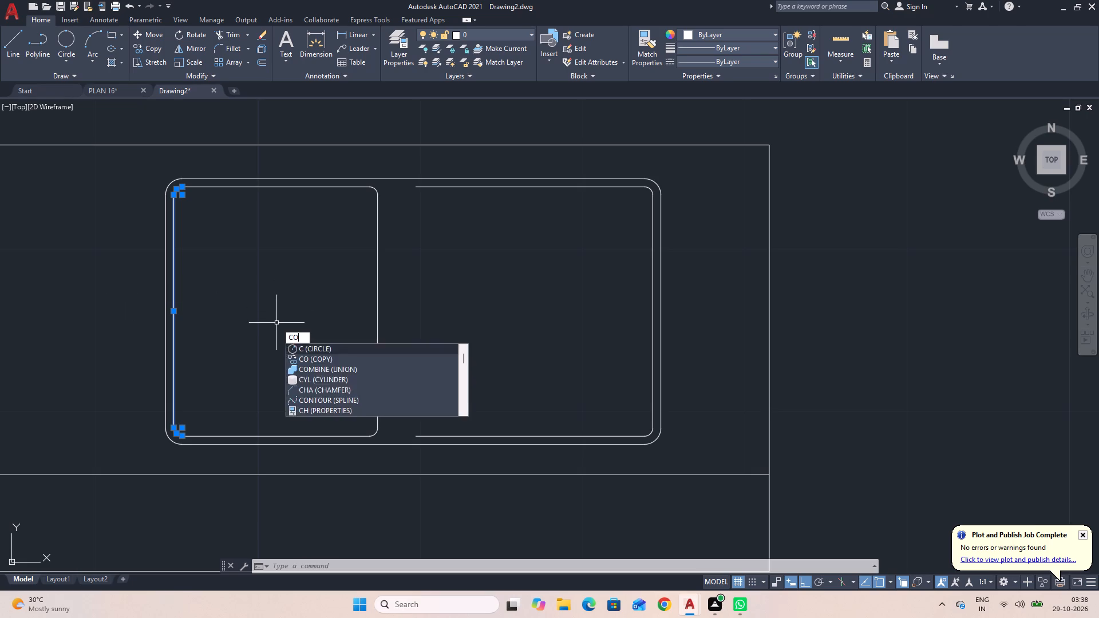
key("space")
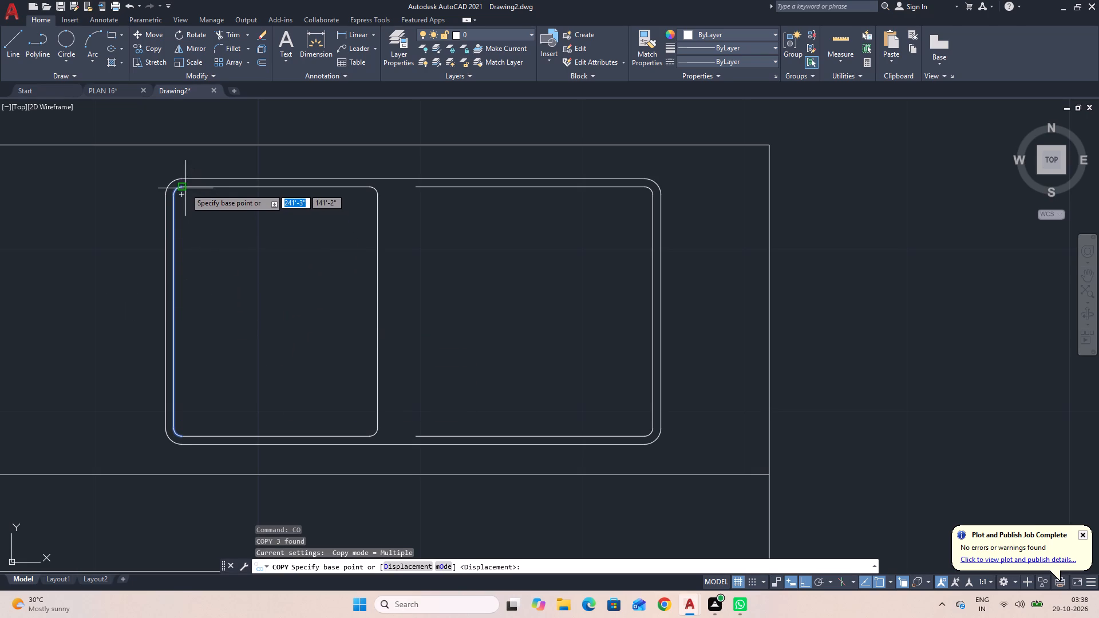
left_click(184, 188)
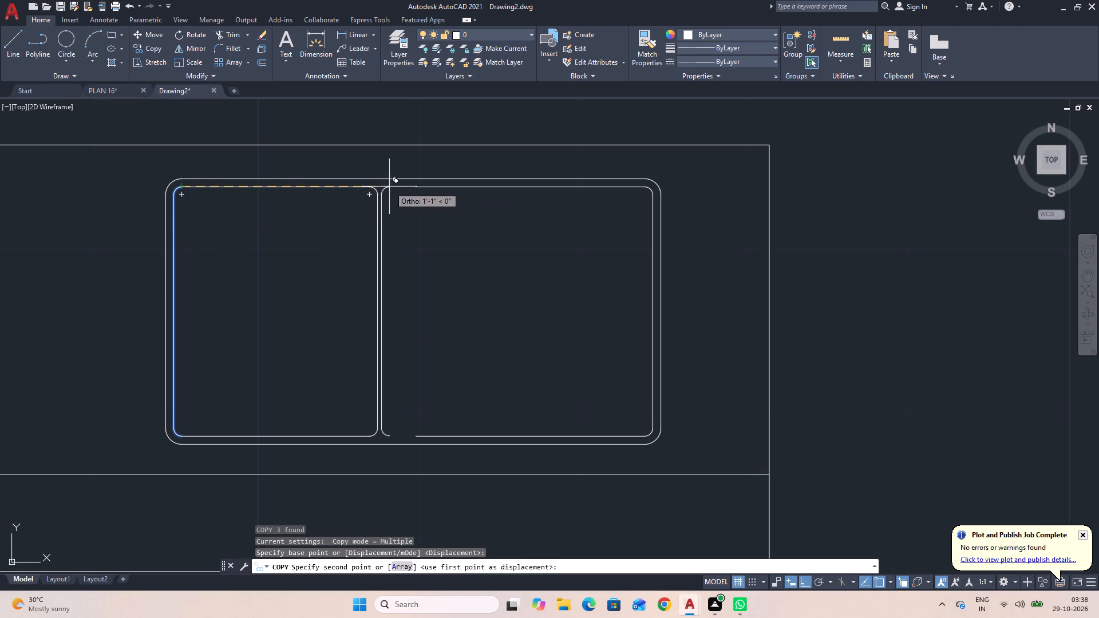
left_click(416, 188)
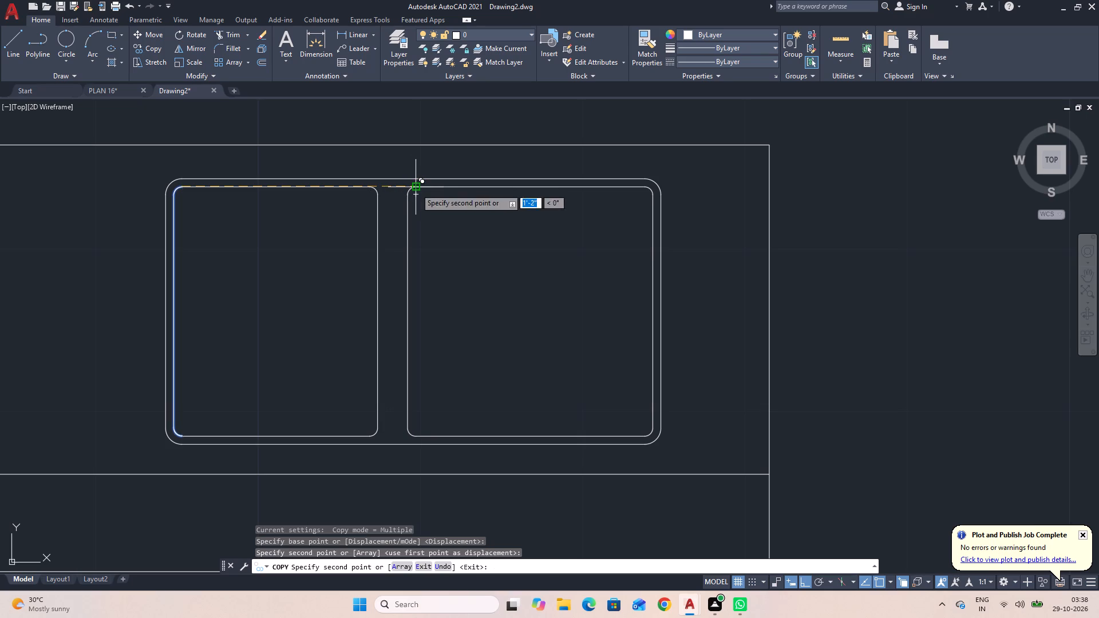
scroll(387, 249, "down", 1)
scroll(386, 250, "up", 1)
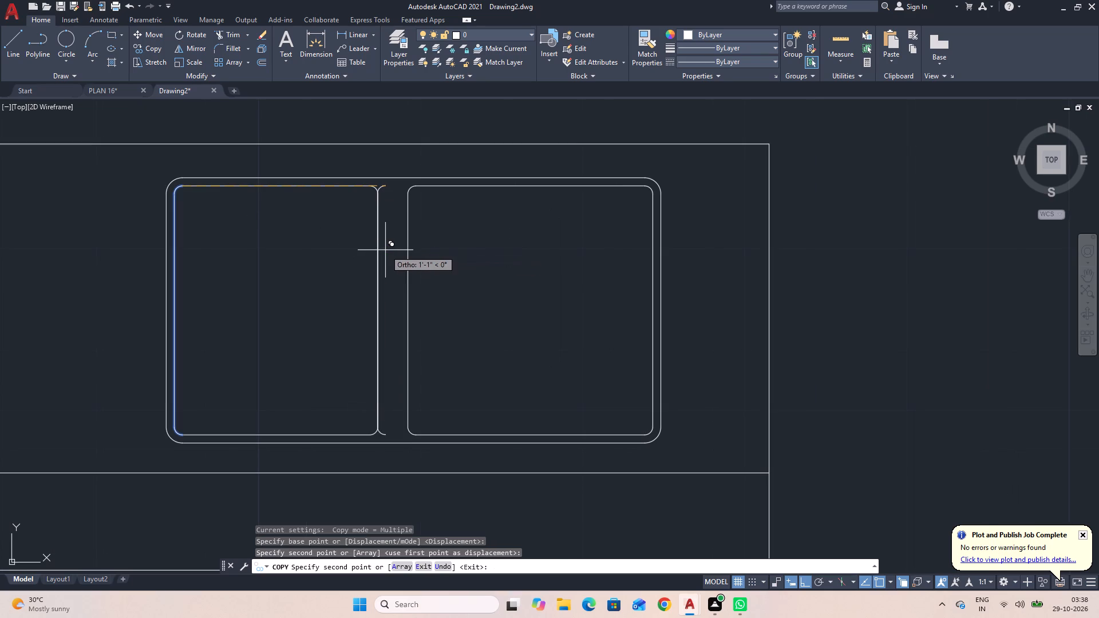
key("Escape")
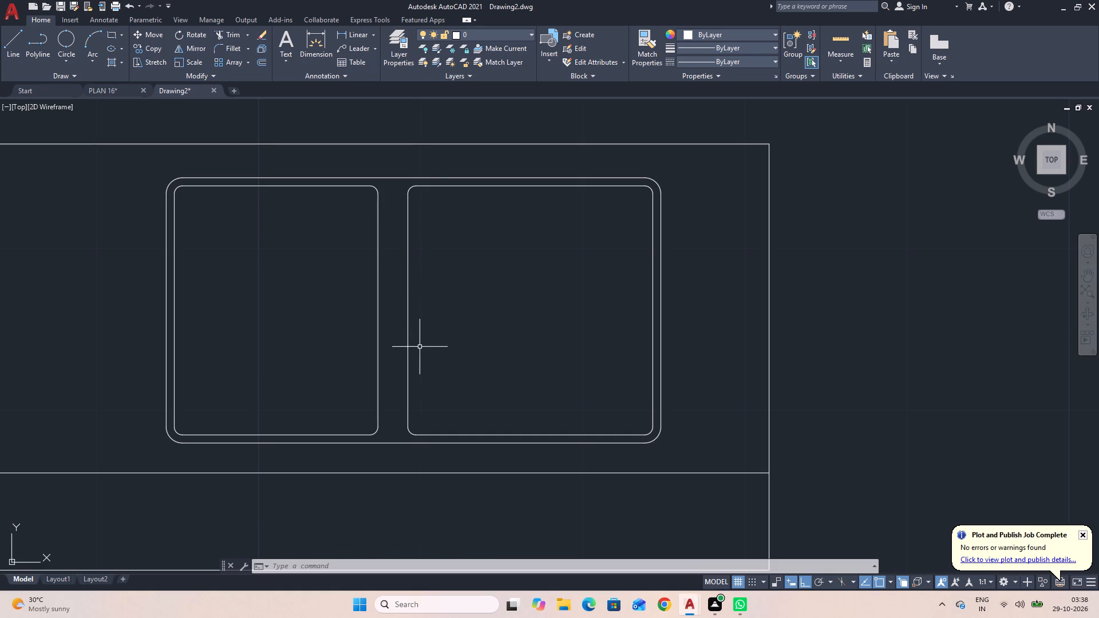
Draw a horizontal line about 1'-1" long across the left basin, joining the lower ends of its two upper corner arcs.
key("l")
key("space")
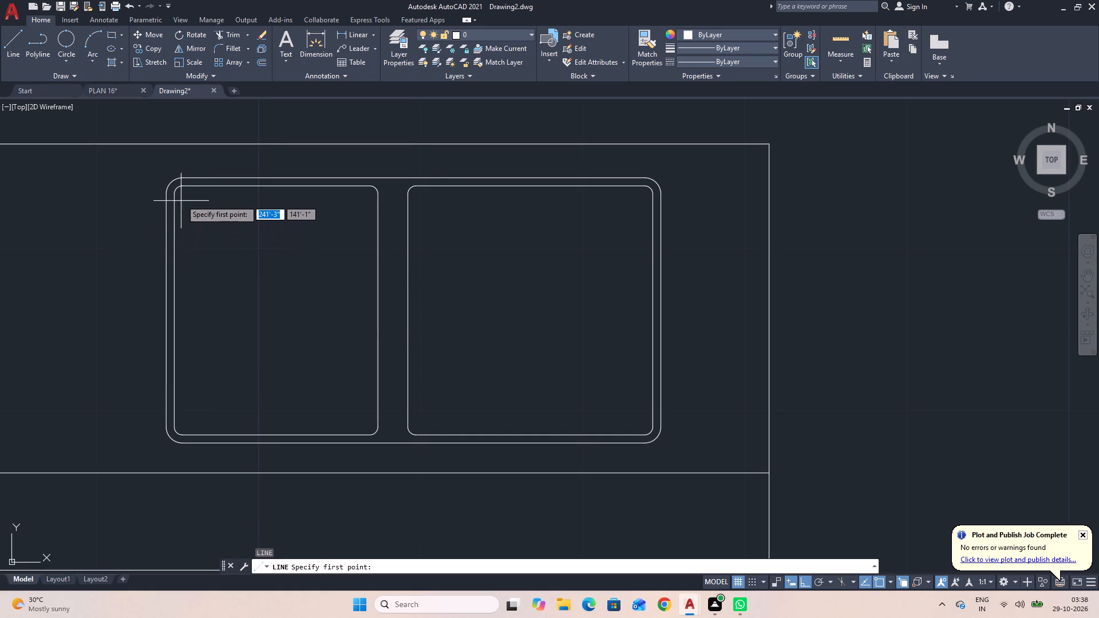
left_click(176, 195)
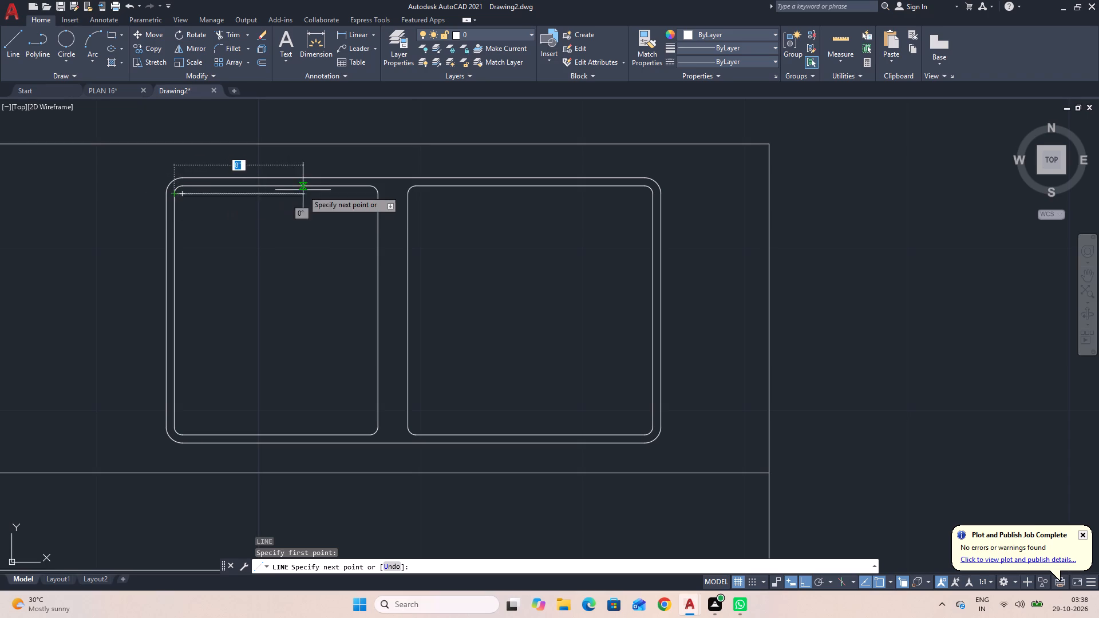
left_click(377, 194)
key("Escape")
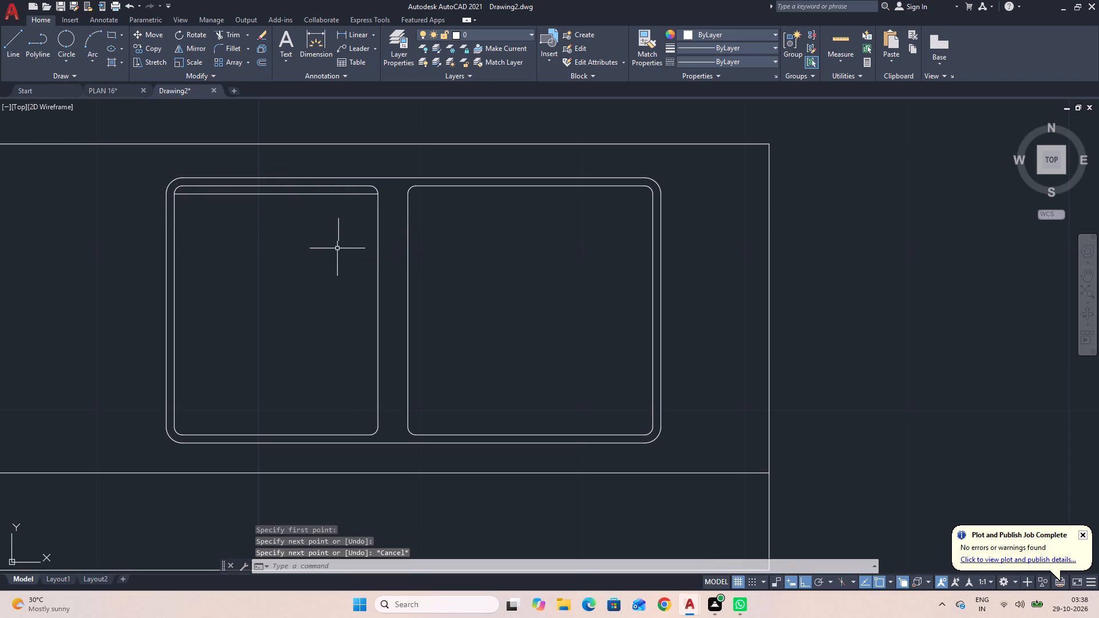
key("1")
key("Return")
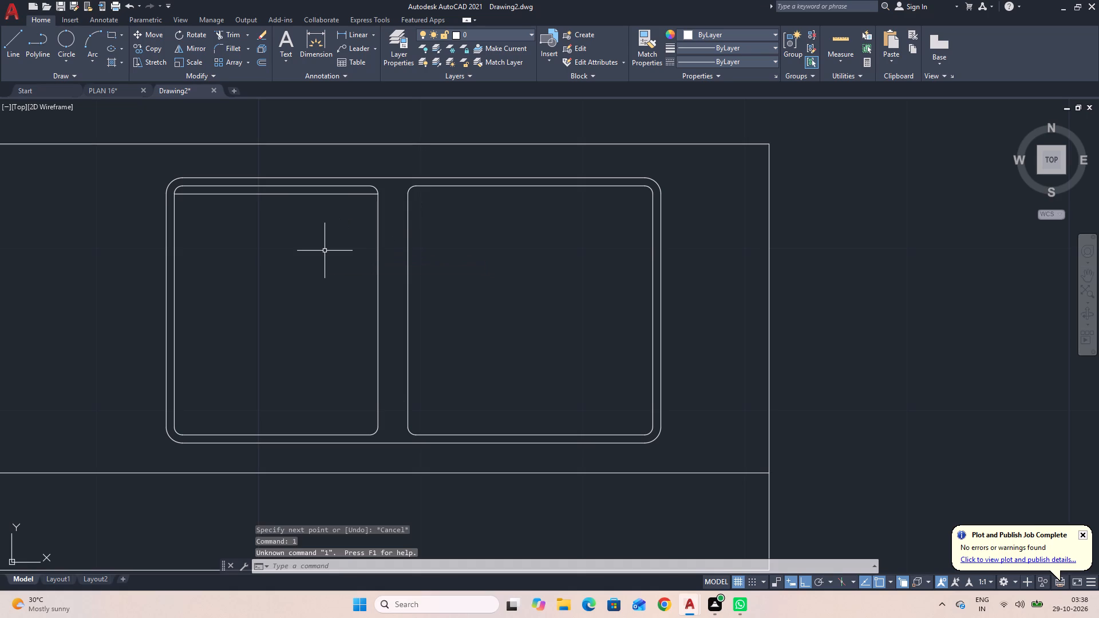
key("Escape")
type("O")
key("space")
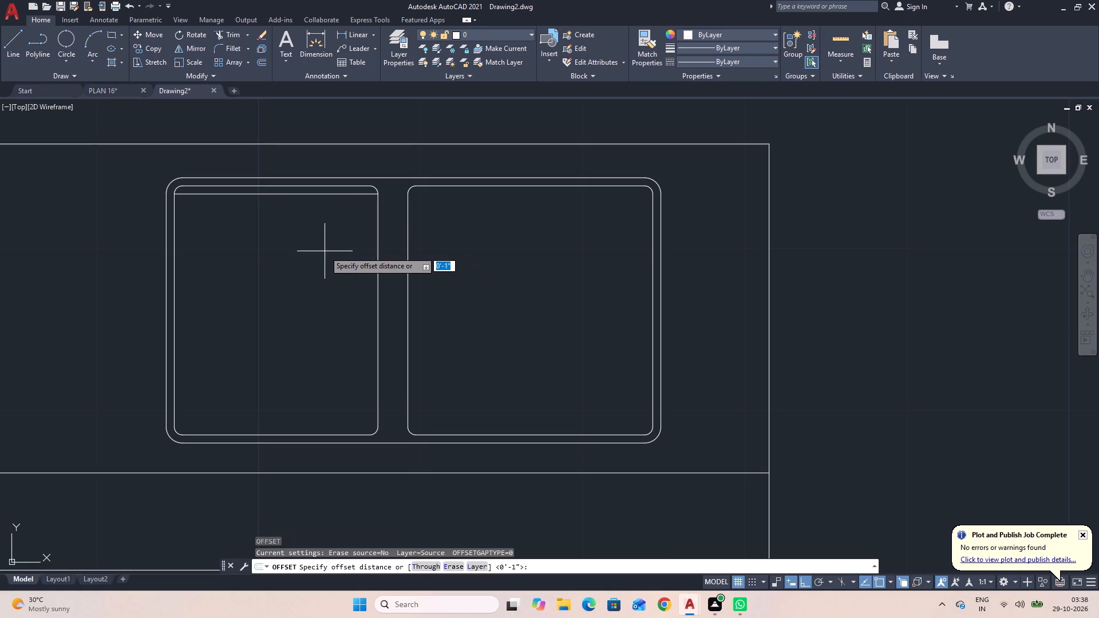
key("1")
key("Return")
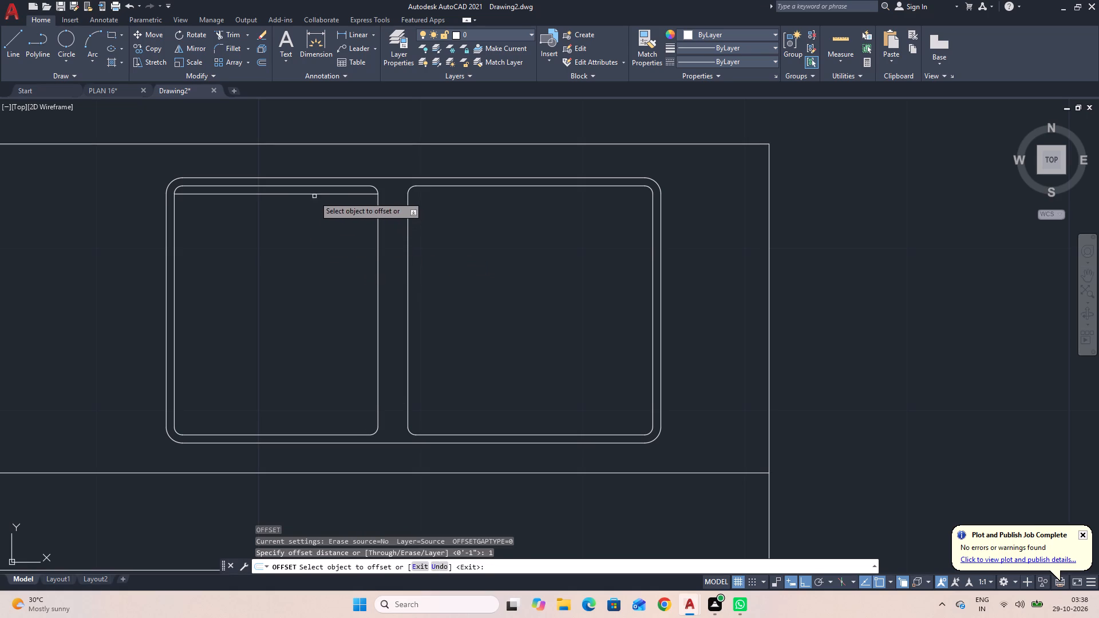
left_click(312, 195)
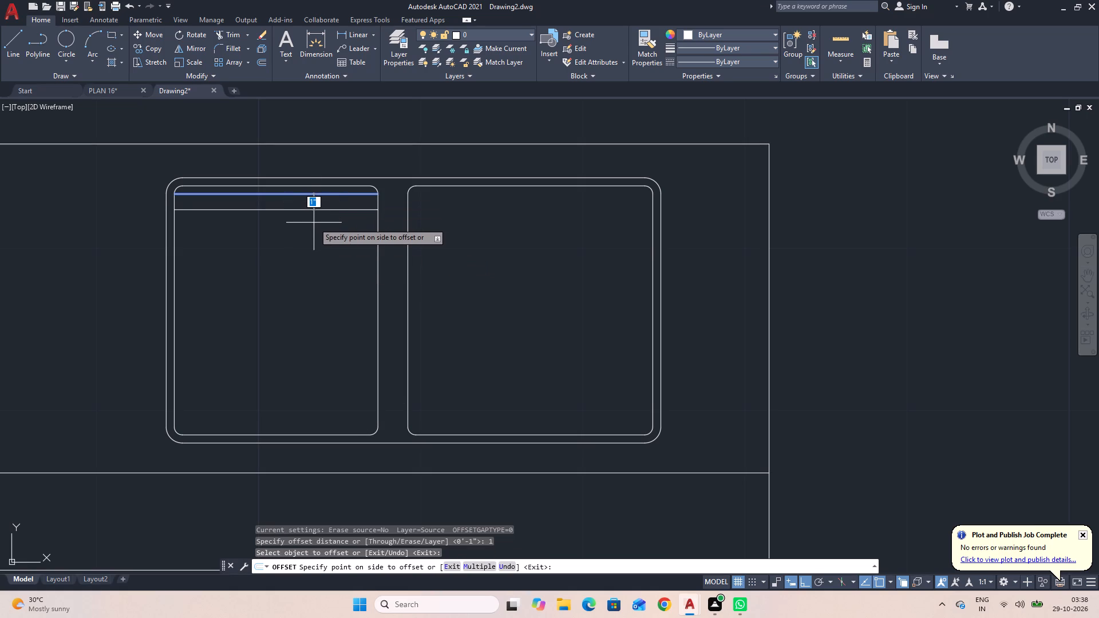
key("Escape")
Offset the left basin's horizontal line downward four times, one below another, using the gap to the basin's top edge as the distance.
key("space")
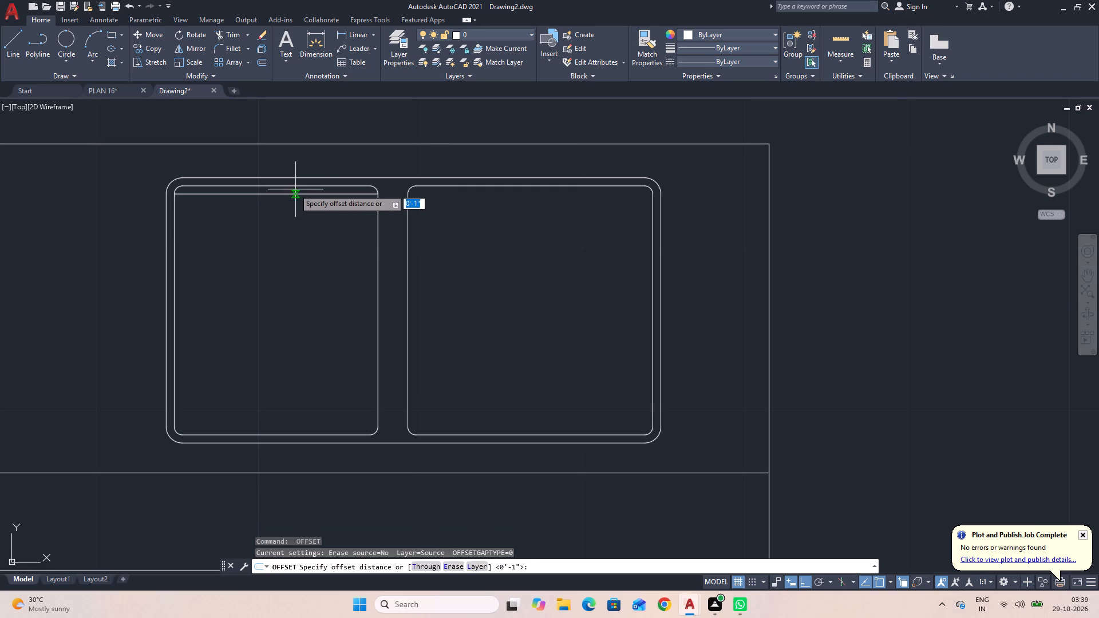
left_click(272, 187)
left_click(275, 197)
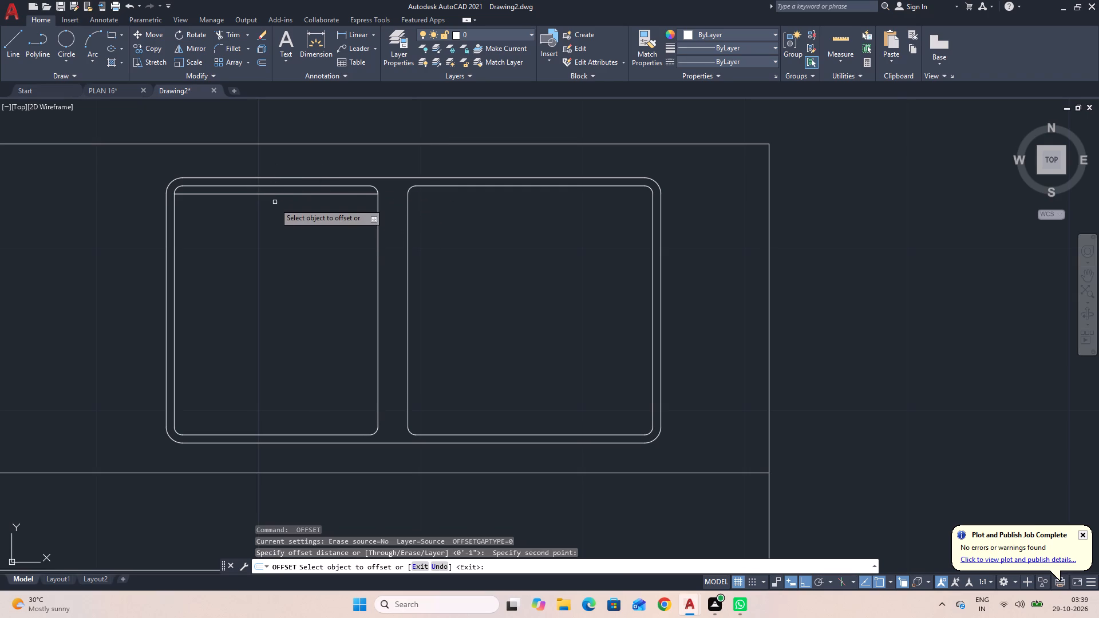
left_click(278, 194)
left_click(281, 213)
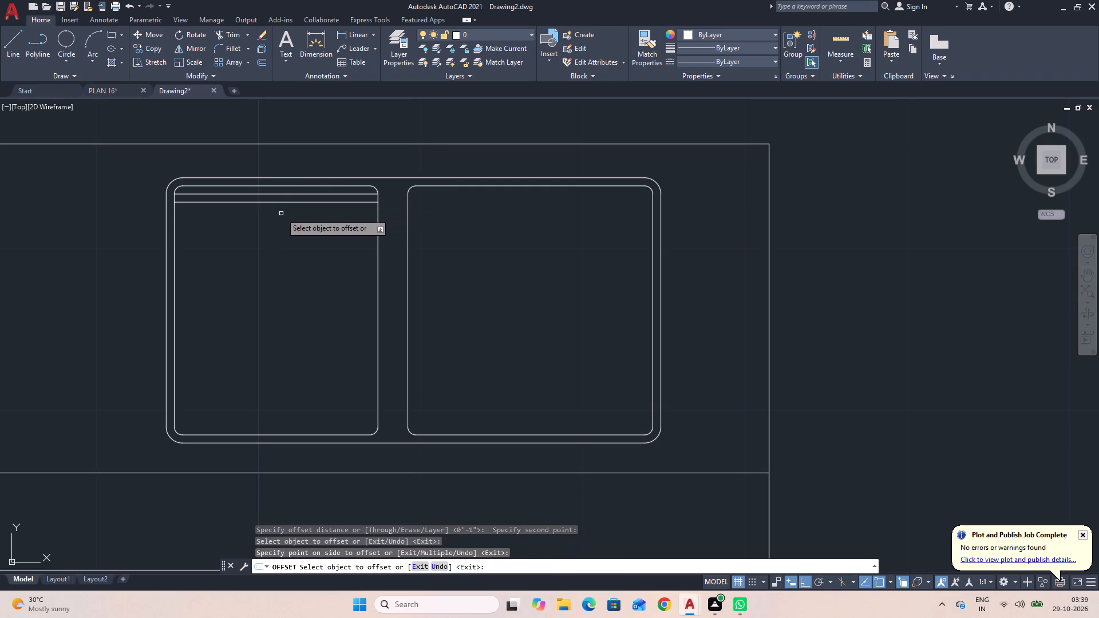
left_click(283, 203)
left_click(281, 225)
left_click(277, 210)
left_click(276, 235)
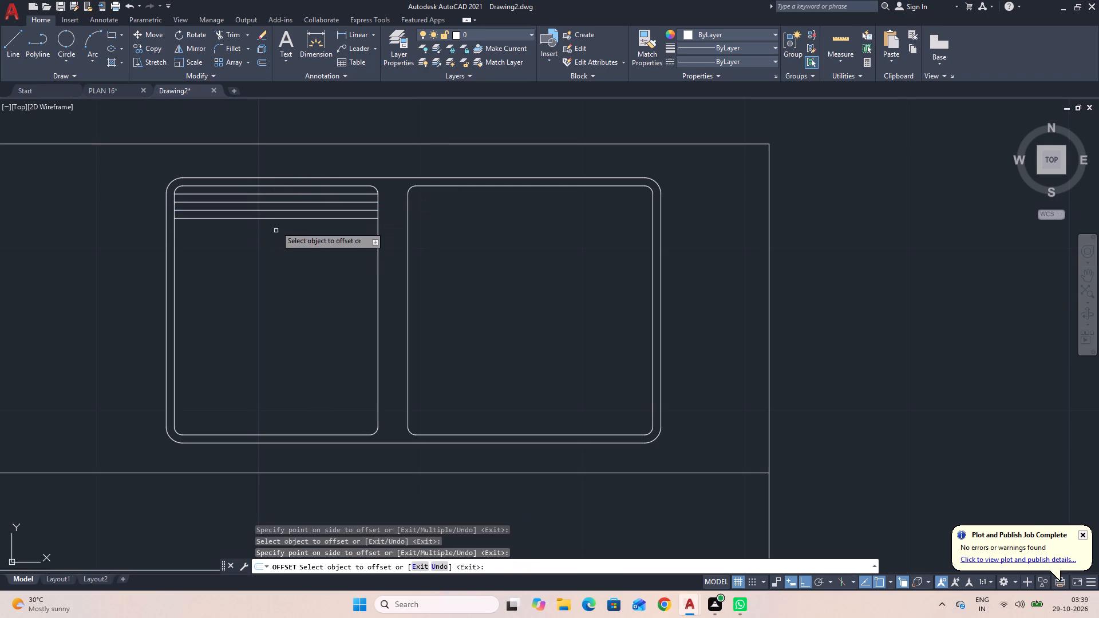
left_click(276, 218)
left_click(276, 245)
Add five more horizontal lines below the lowest one in the left basin by successive offsets at the same spacing.
left_click(276, 225)
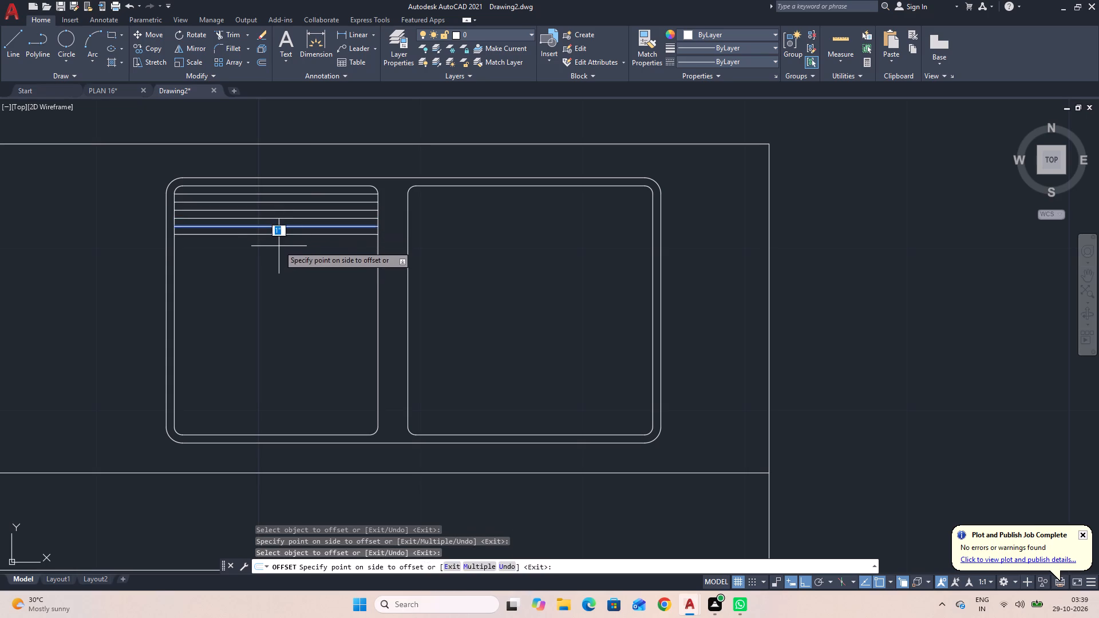
left_click(279, 243)
left_click(277, 235)
left_click(274, 249)
left_click(274, 243)
left_click(275, 256)
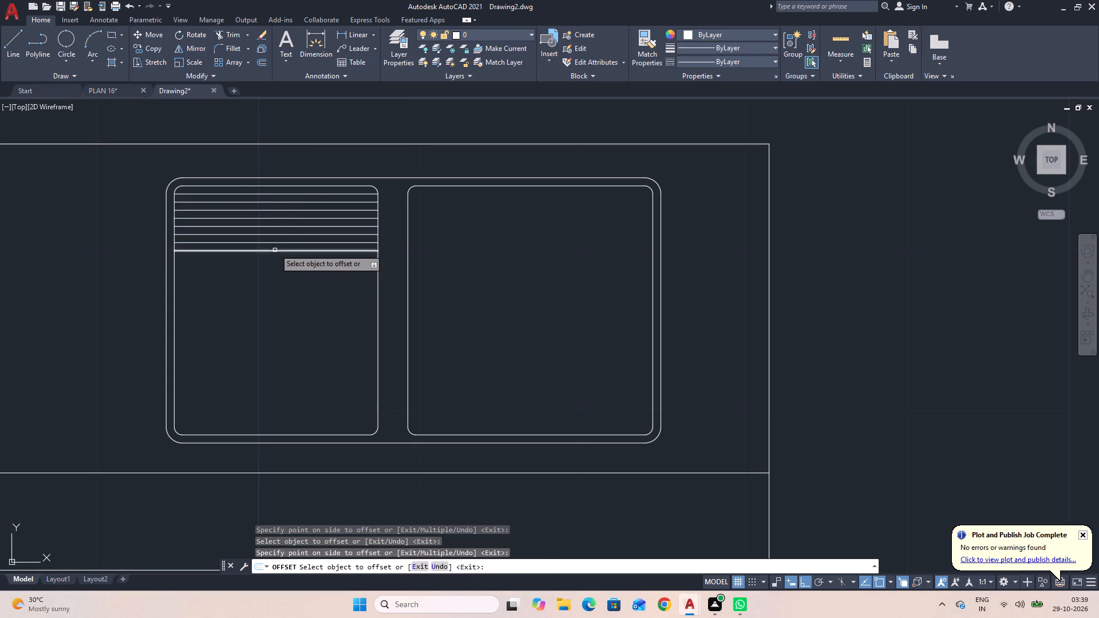
left_click(275, 249)
left_click(275, 262)
left_click(275, 257)
left_click(273, 259)
left_click(271, 277)
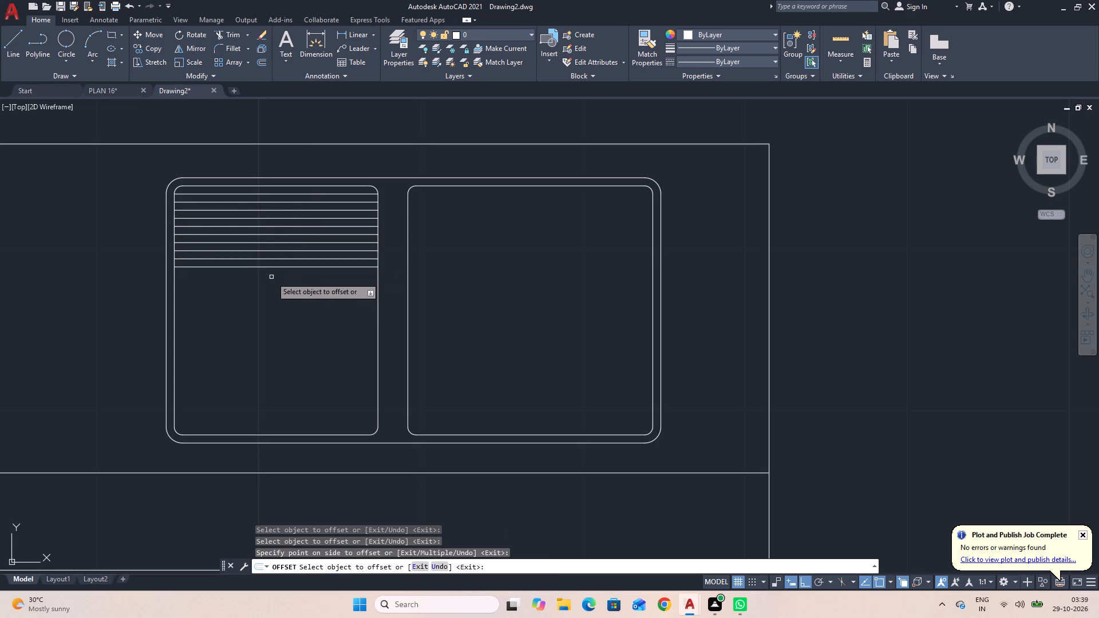
Extend the left basin's line pattern down to about mid-height with five more successive offsets at the same spacing.
left_click(271, 269)
left_click(271, 266)
left_click(272, 282)
left_click(272, 275)
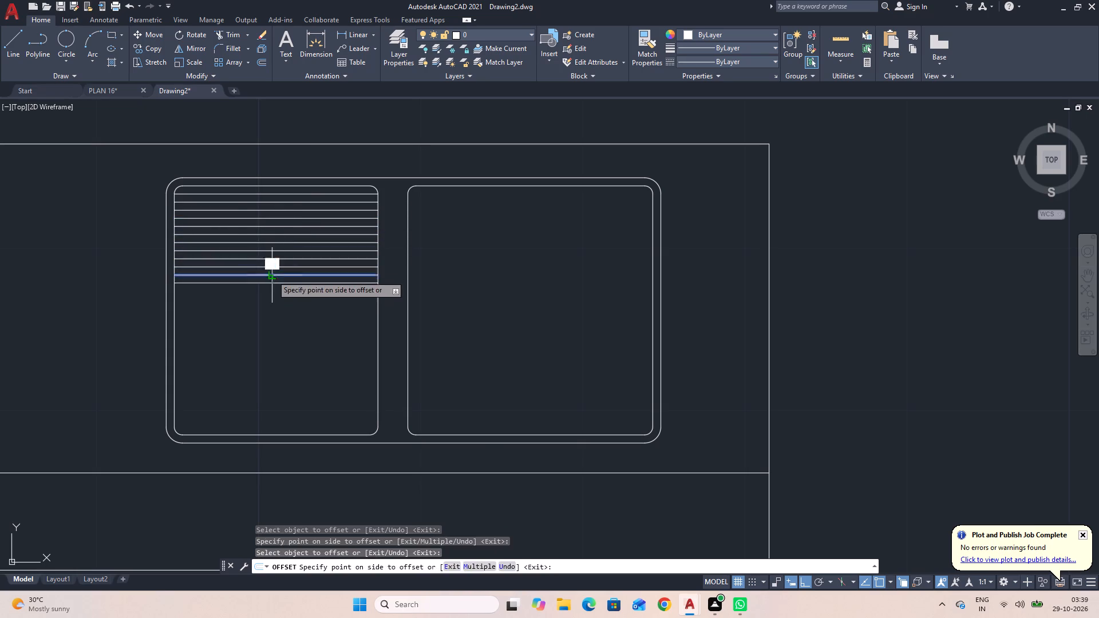
left_click(272, 287)
left_click(272, 283)
left_click(269, 304)
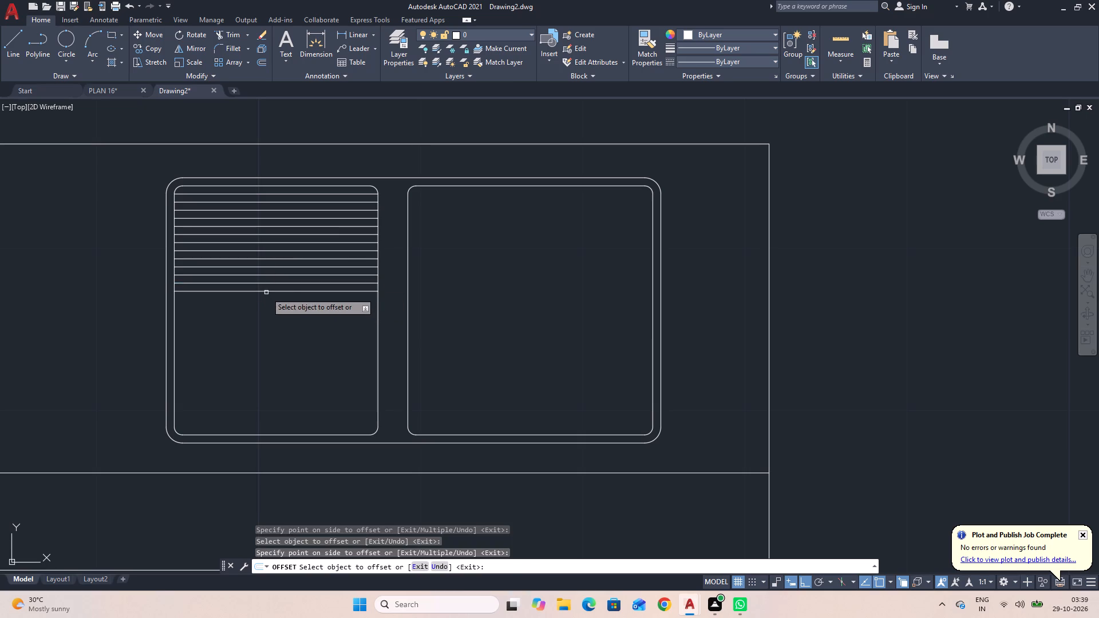
left_click(266, 292)
left_click(265, 308)
left_click(265, 300)
left_click(268, 316)
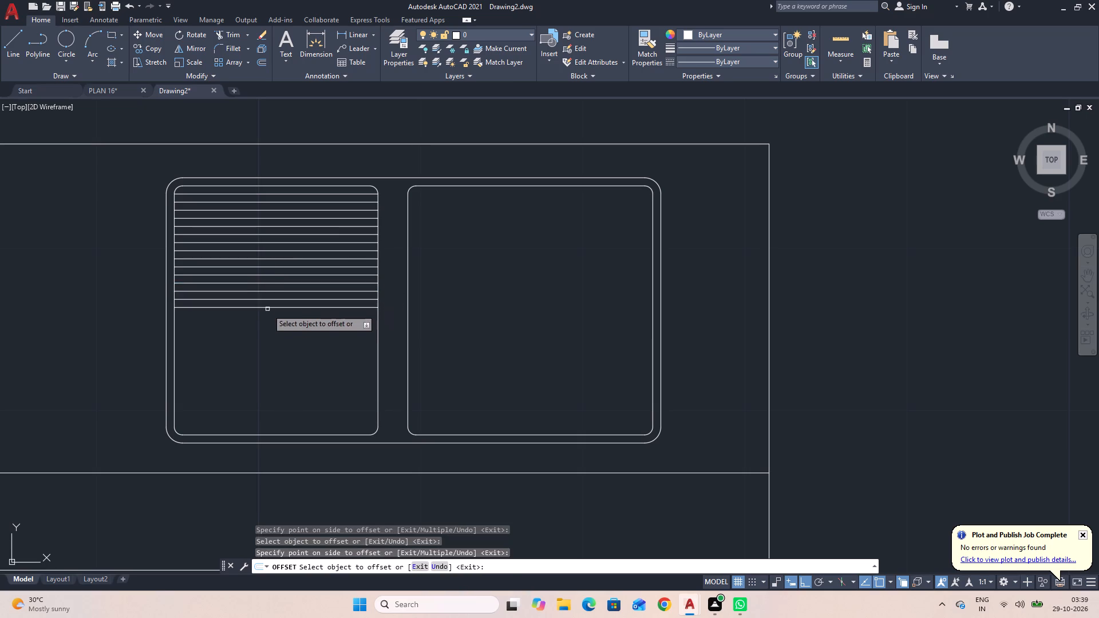
Continue the left basin's line pattern below mid-height with five more successive offsets at the same spacing.
left_click(267, 307)
left_click(268, 325)
left_click(268, 316)
left_click(268, 336)
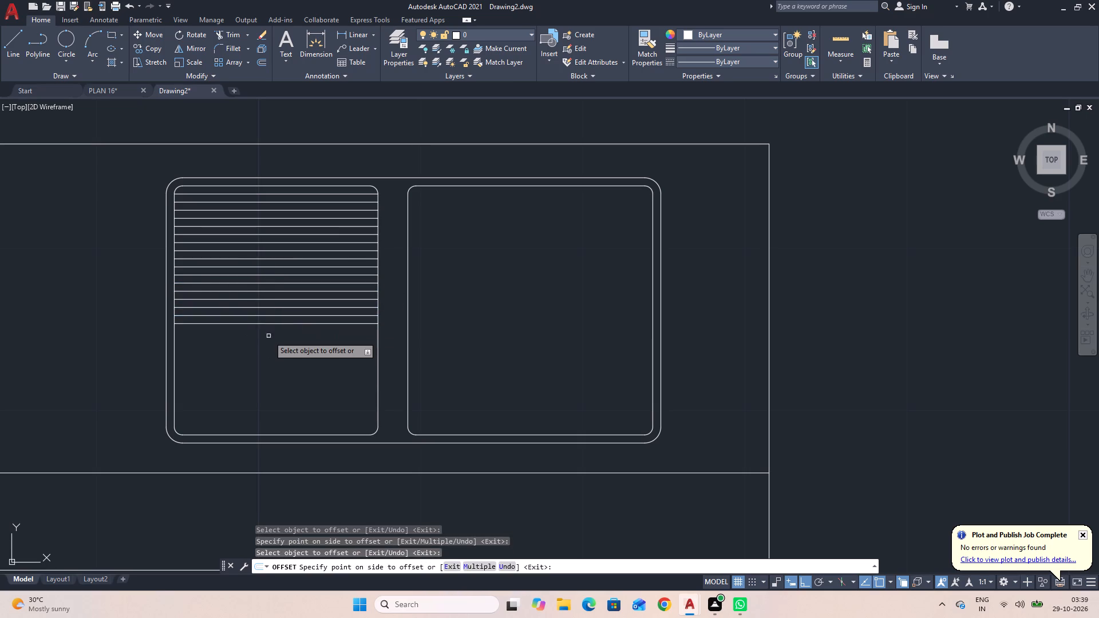
double_click(268, 321)
left_click(268, 322)
left_click(269, 343)
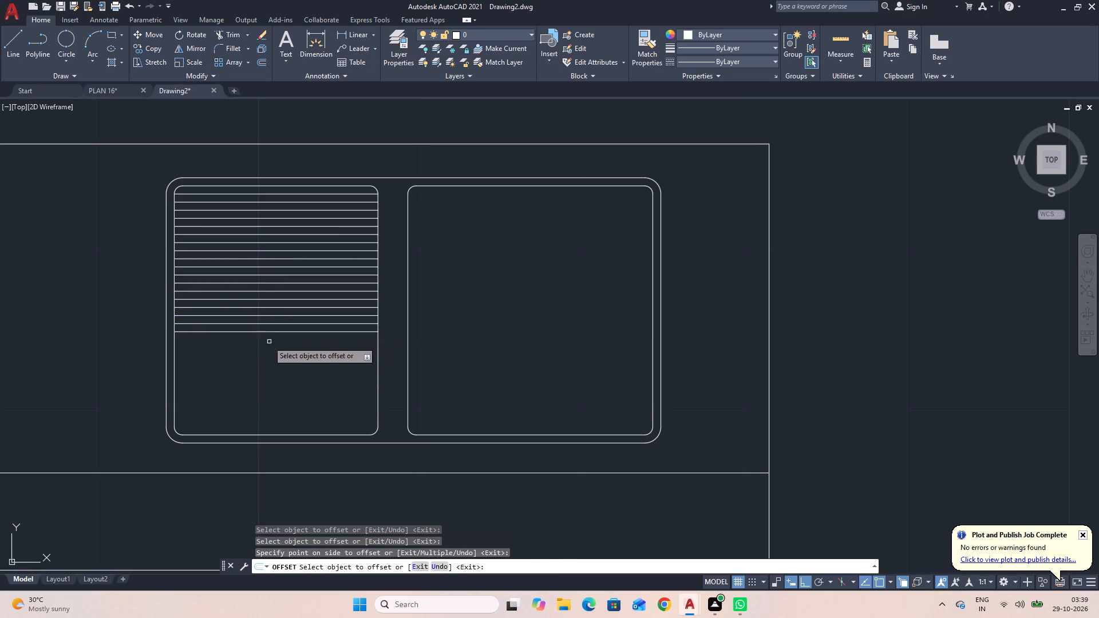
left_click(267, 332)
left_click(268, 348)
left_click(271, 340)
left_click(276, 368)
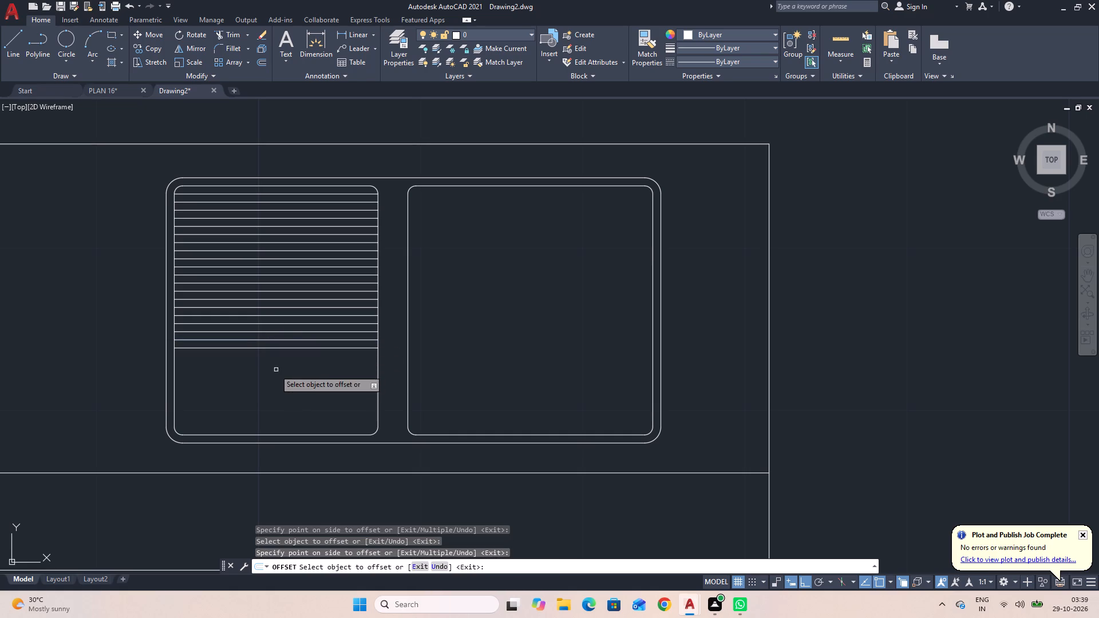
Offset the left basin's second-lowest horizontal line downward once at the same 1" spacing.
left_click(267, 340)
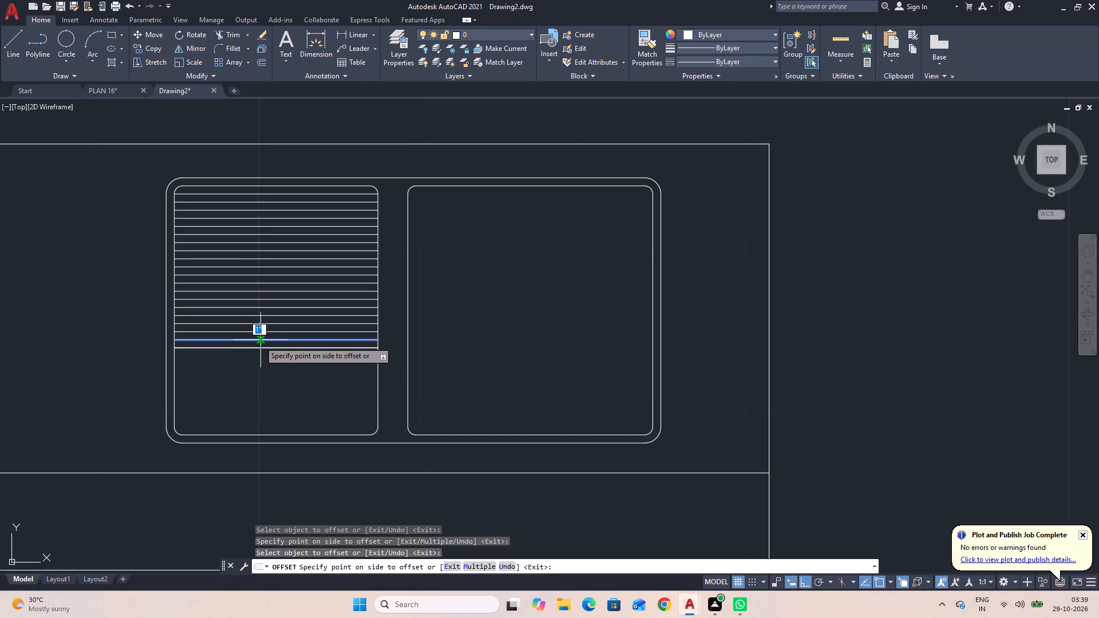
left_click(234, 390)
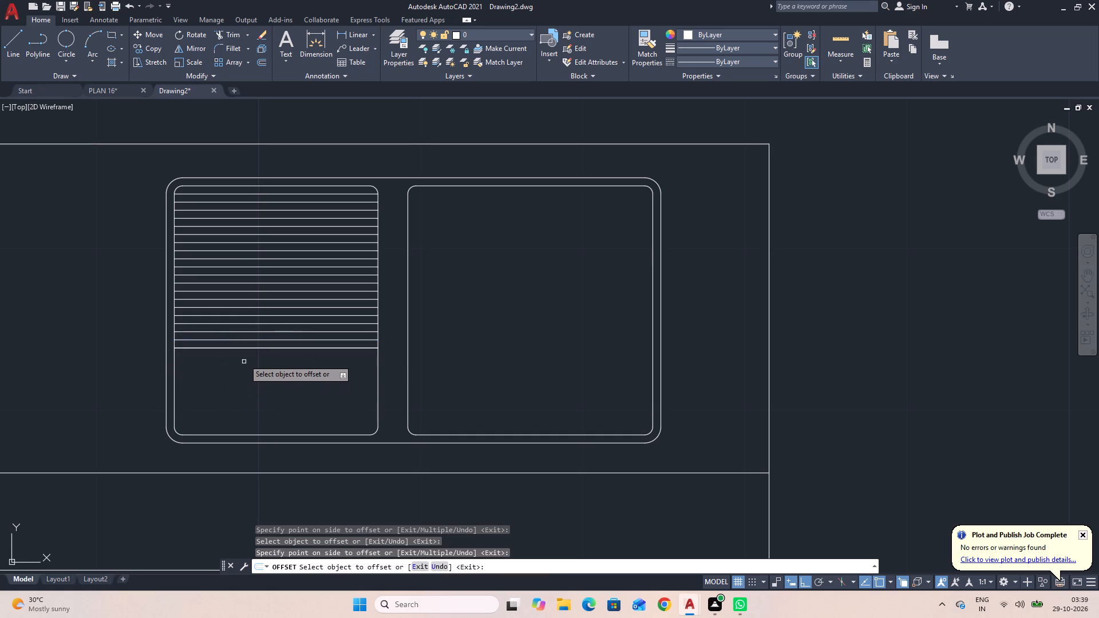
Extend the left basin's line pattern with five more lines below the lowest one by successive offsets at the same spacing.
left_click(242, 348)
left_click(246, 369)
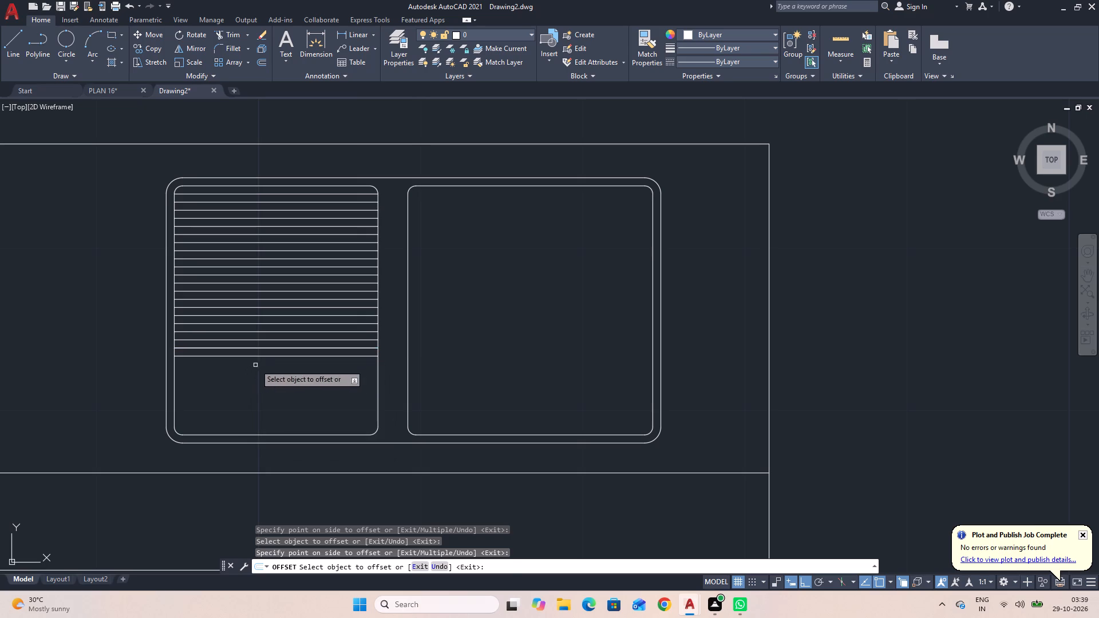
left_click(257, 357)
left_click(245, 398)
left_click(248, 366)
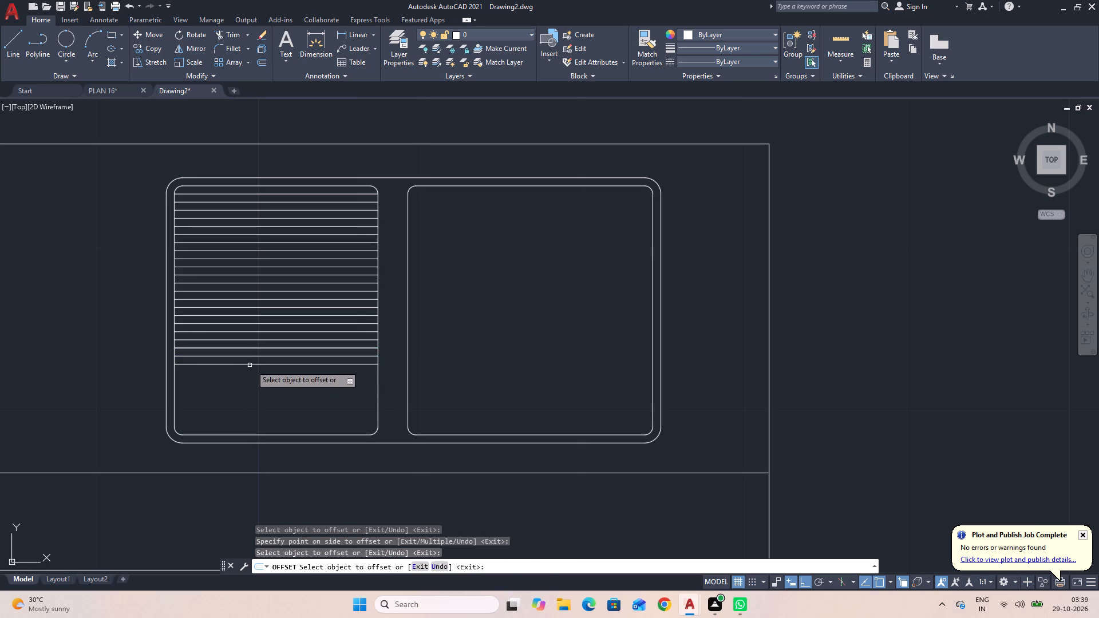
left_click(251, 364)
left_click(250, 385)
left_click(252, 370)
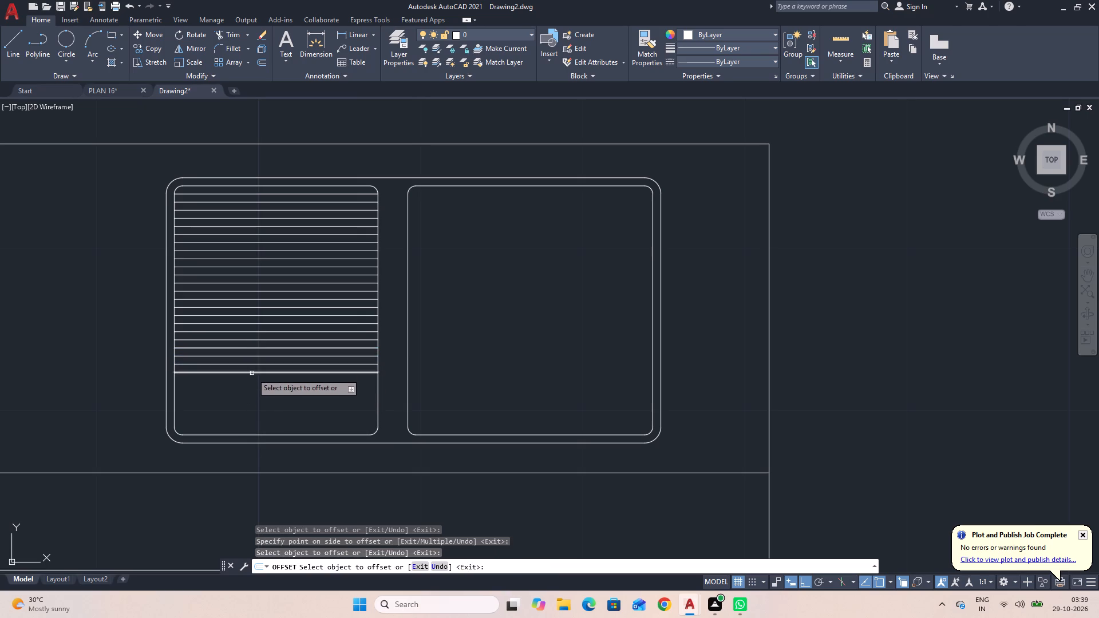
left_click(252, 373)
left_click(251, 386)
left_click(255, 378)
left_click(255, 378)
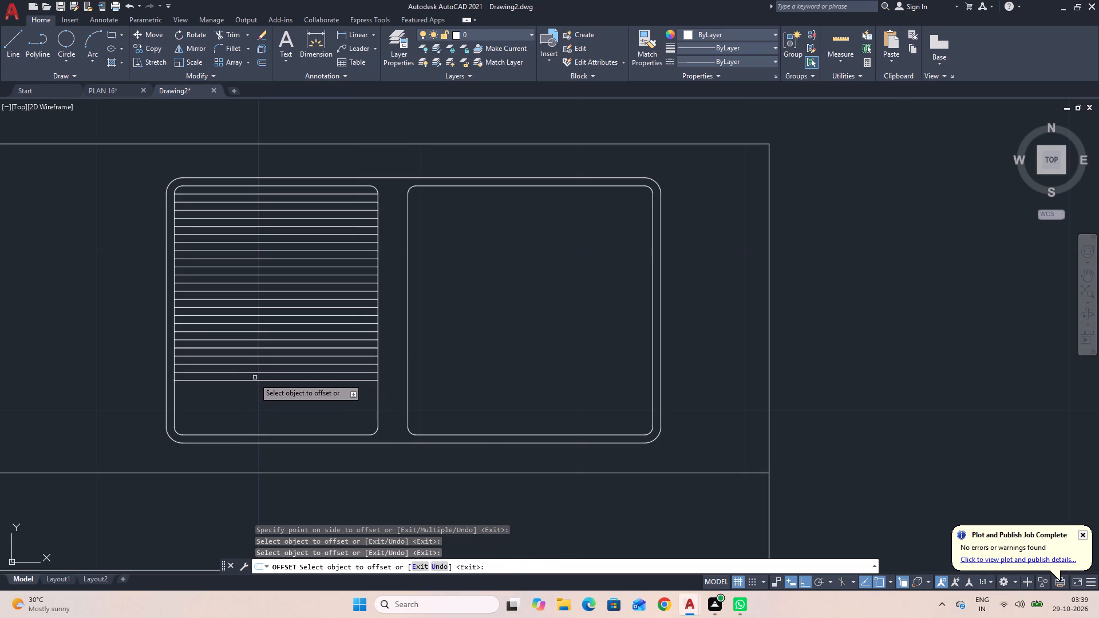
left_click(253, 380)
left_click(248, 396)
Complete the left basin's line pattern down to its bottom edge with five more successive offsets, then end the Offset command.
left_click(247, 389)
left_click(247, 404)
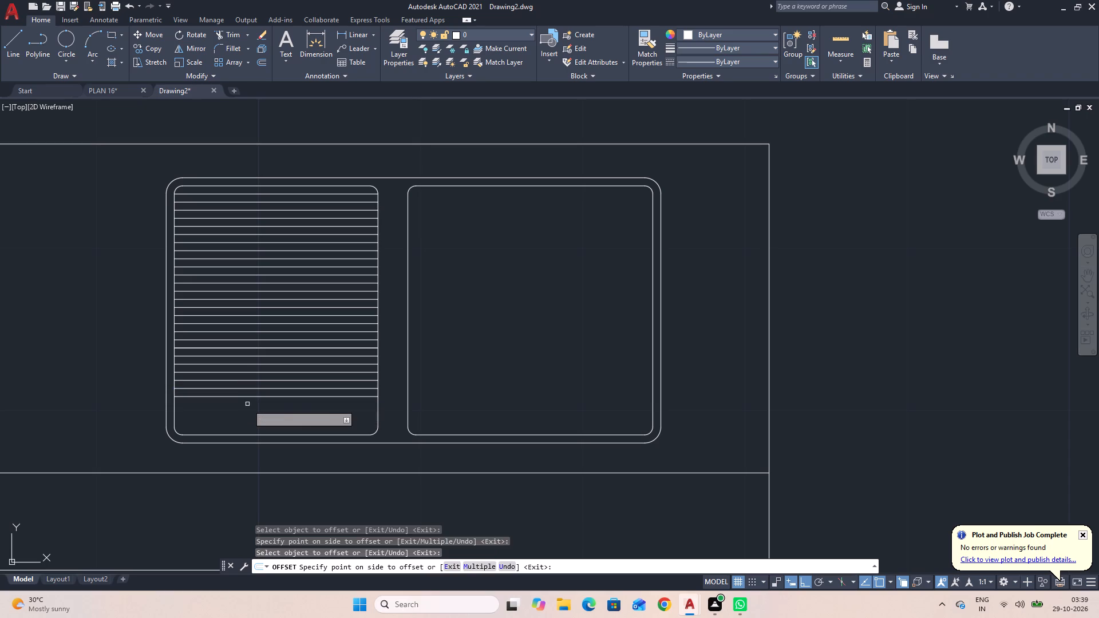
left_click(249, 398)
left_click(250, 418)
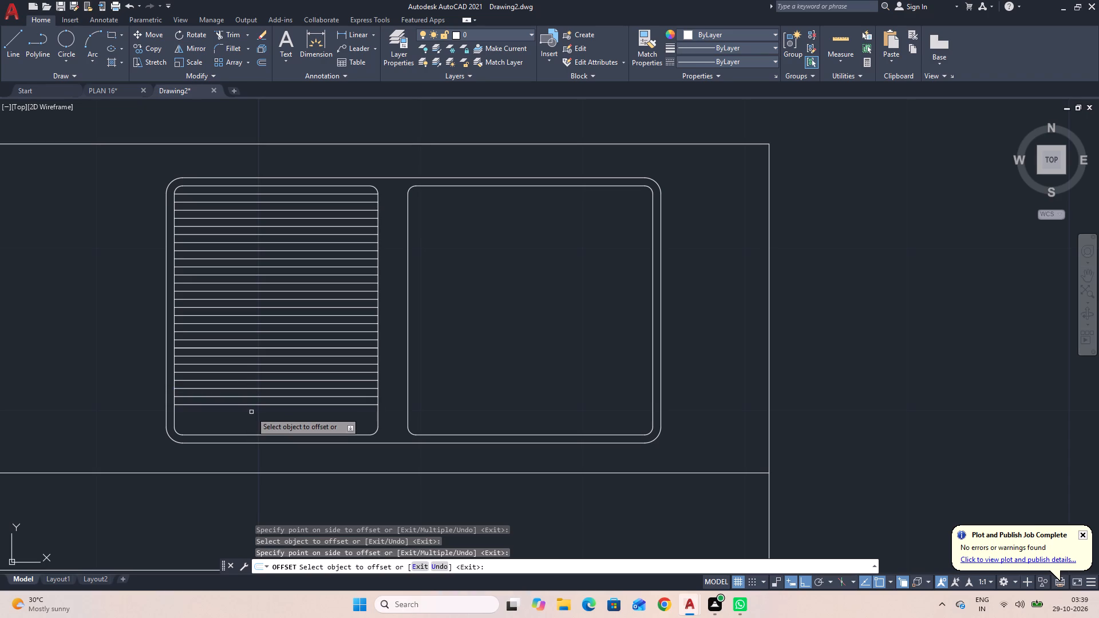
left_click(245, 404)
left_click(244, 419)
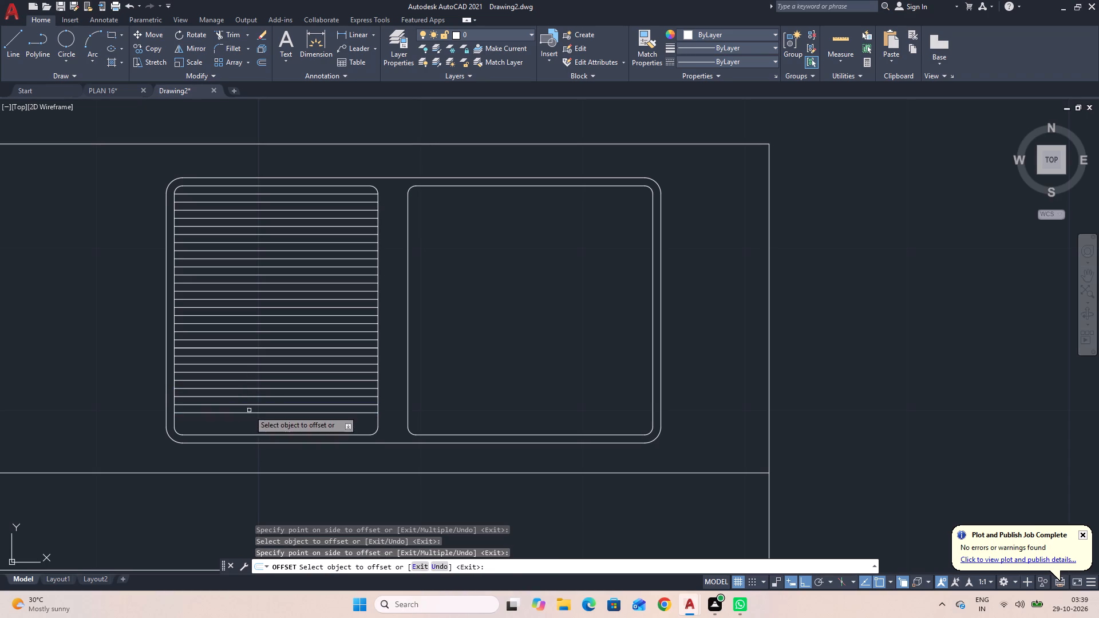
left_click(250, 413)
left_click(249, 423)
left_click(249, 419)
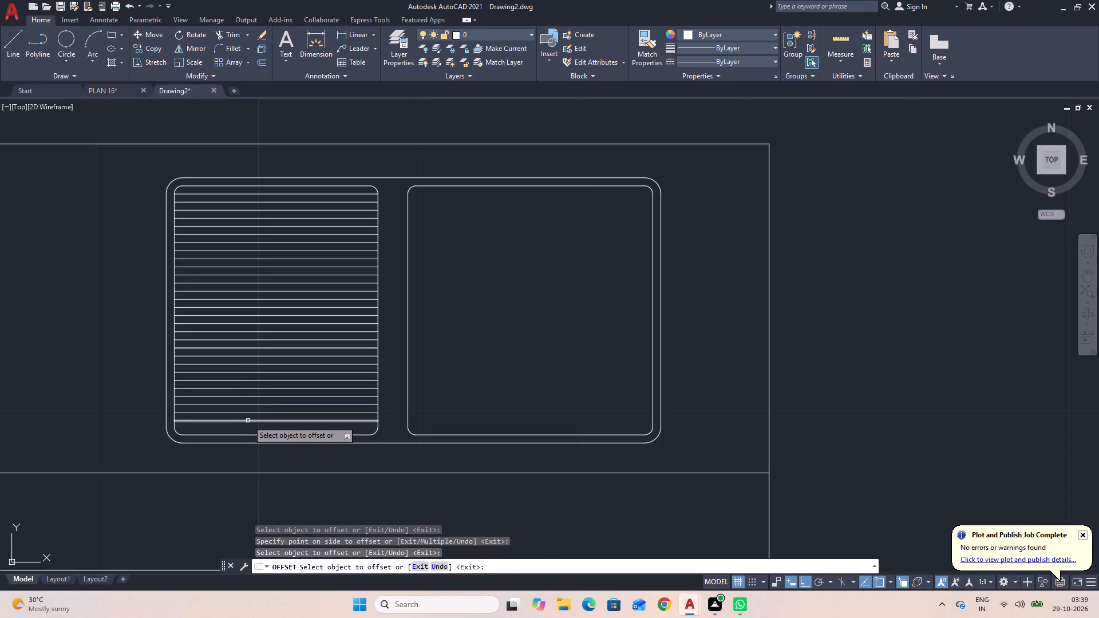
left_click(248, 421)
left_click(248, 429)
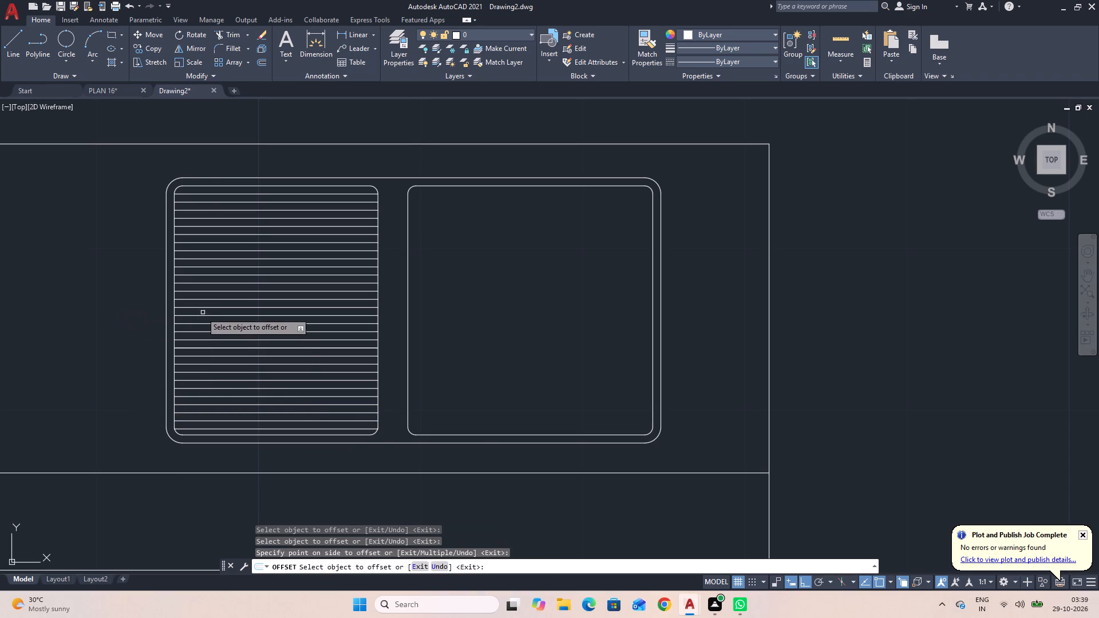
key("space")
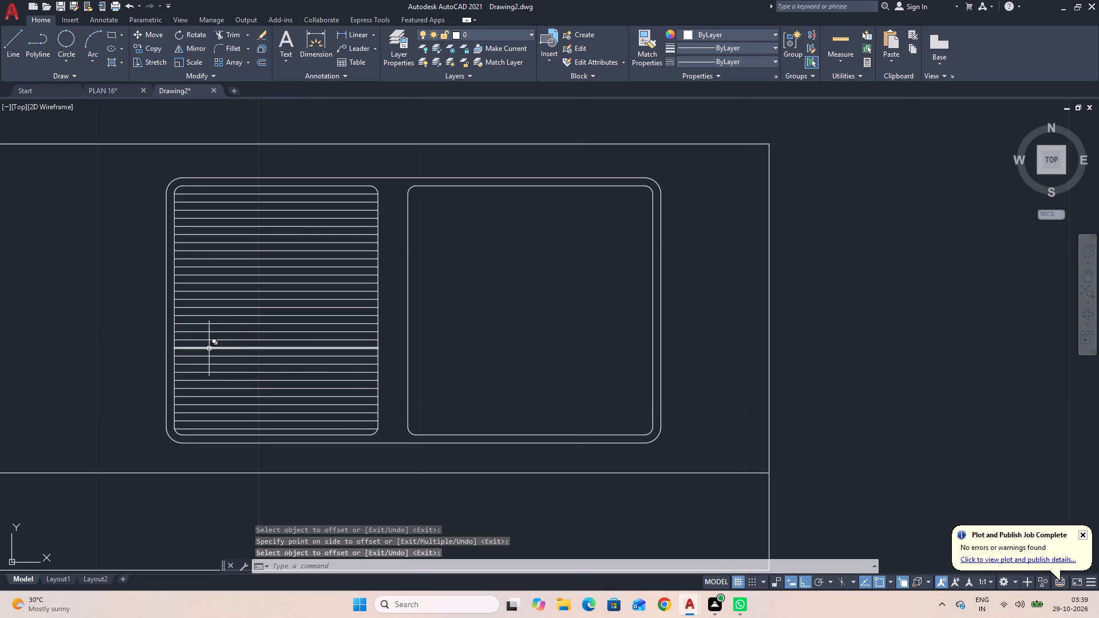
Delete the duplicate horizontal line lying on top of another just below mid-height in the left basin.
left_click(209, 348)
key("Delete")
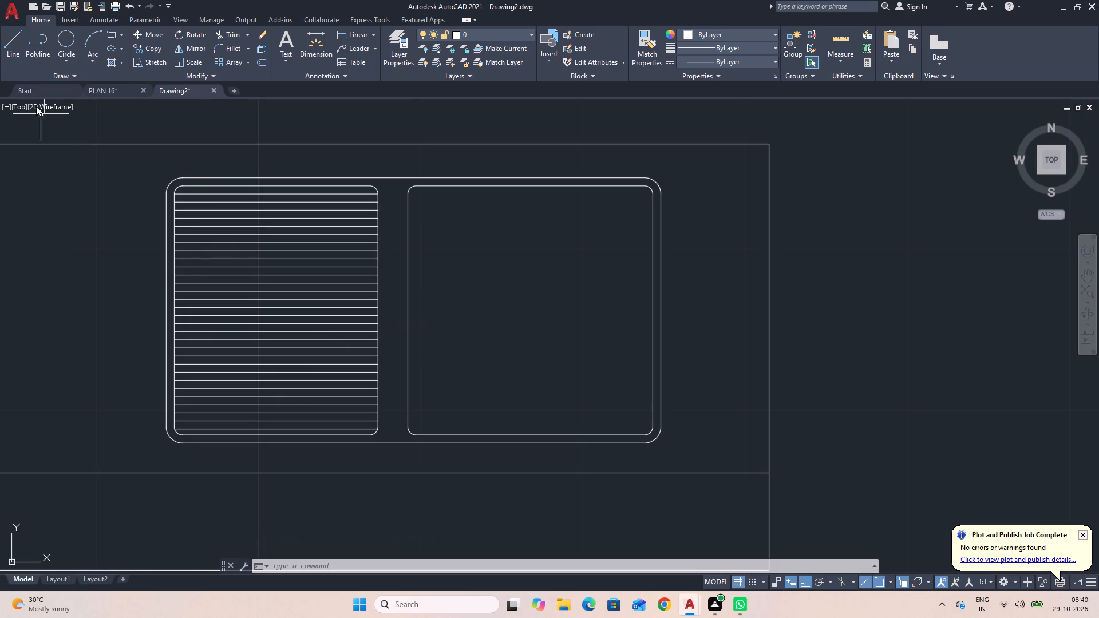
Draw a circle of about 1" radius at the right basin's centre, aligned with the midpoints of its top and left edges.
key("c")
key("space")
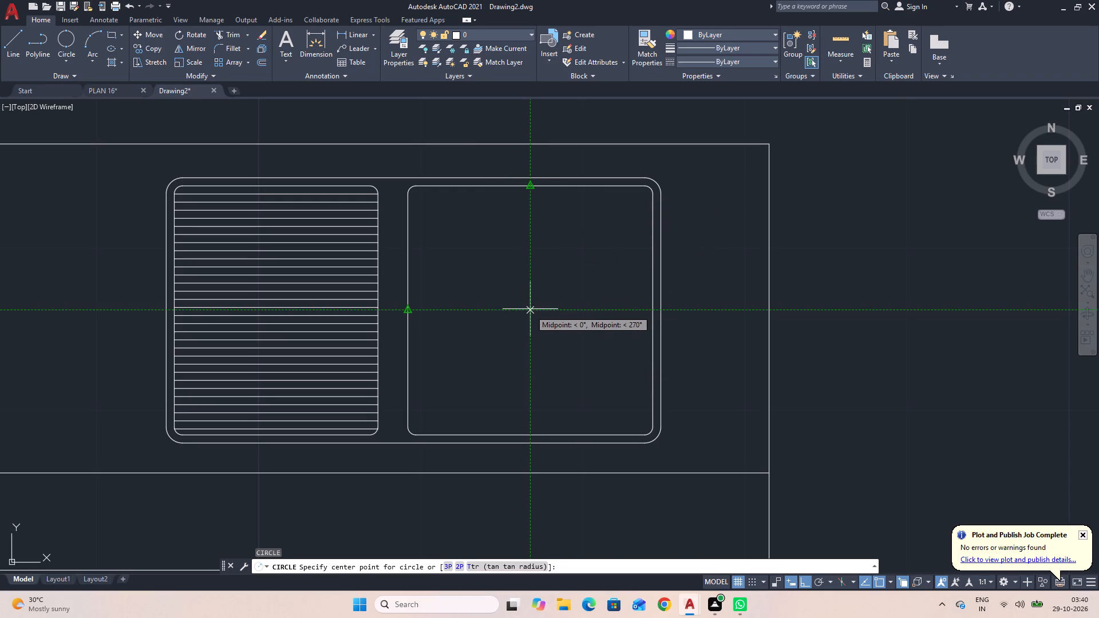
left_click(530, 309)
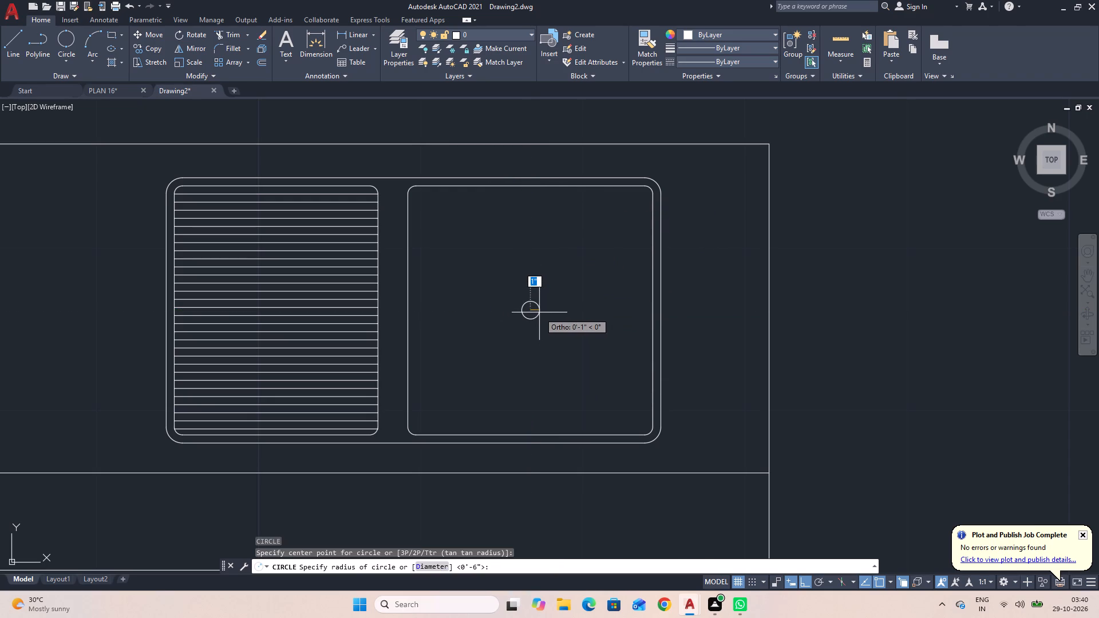
left_click(538, 314)
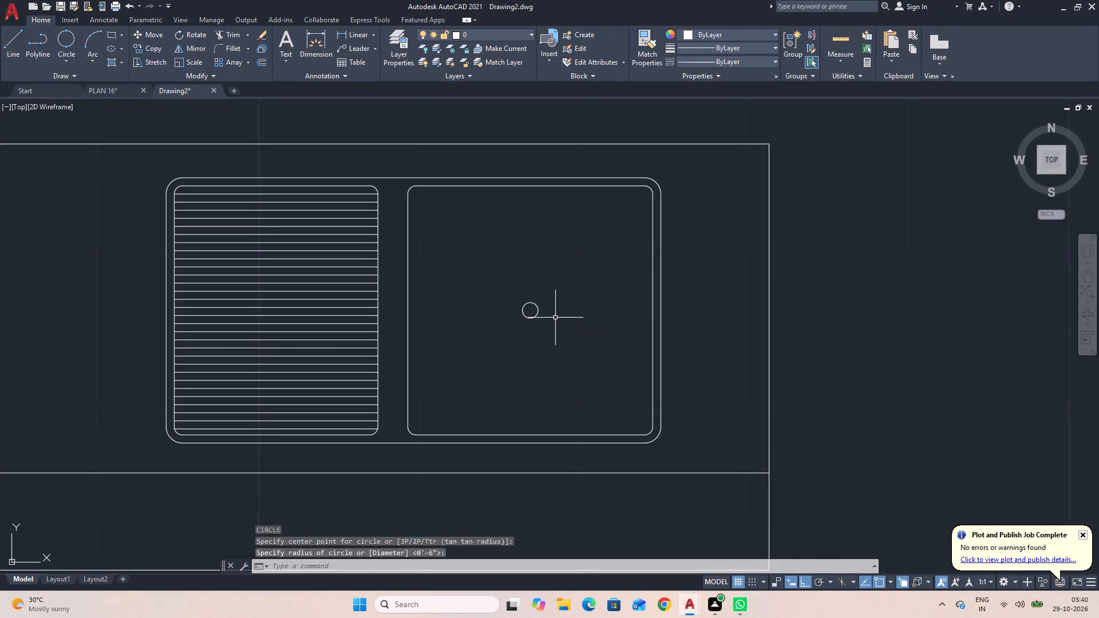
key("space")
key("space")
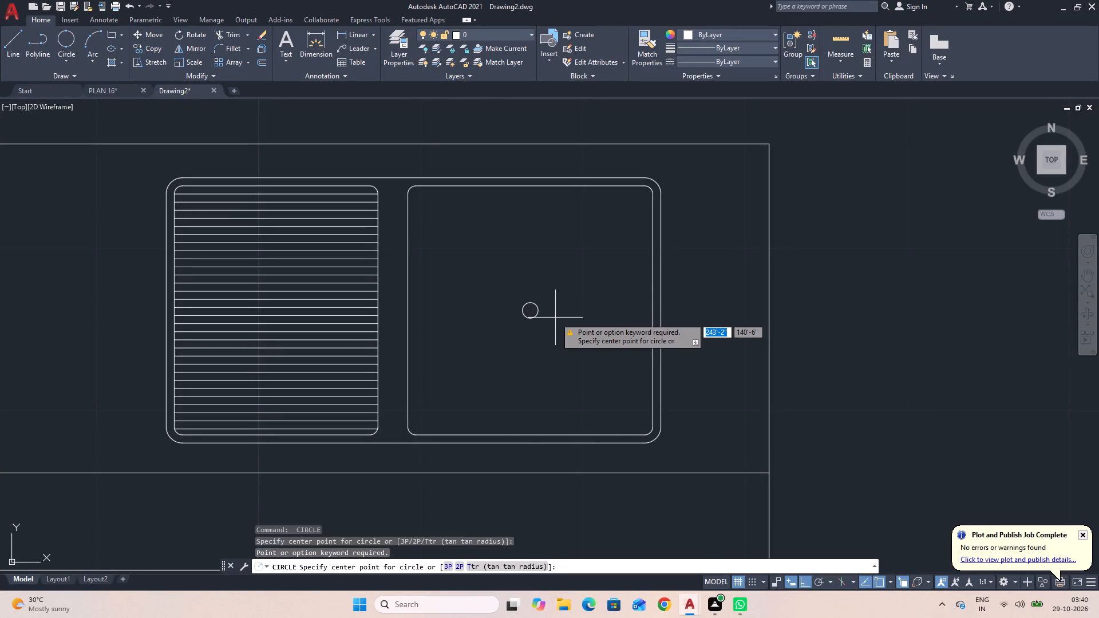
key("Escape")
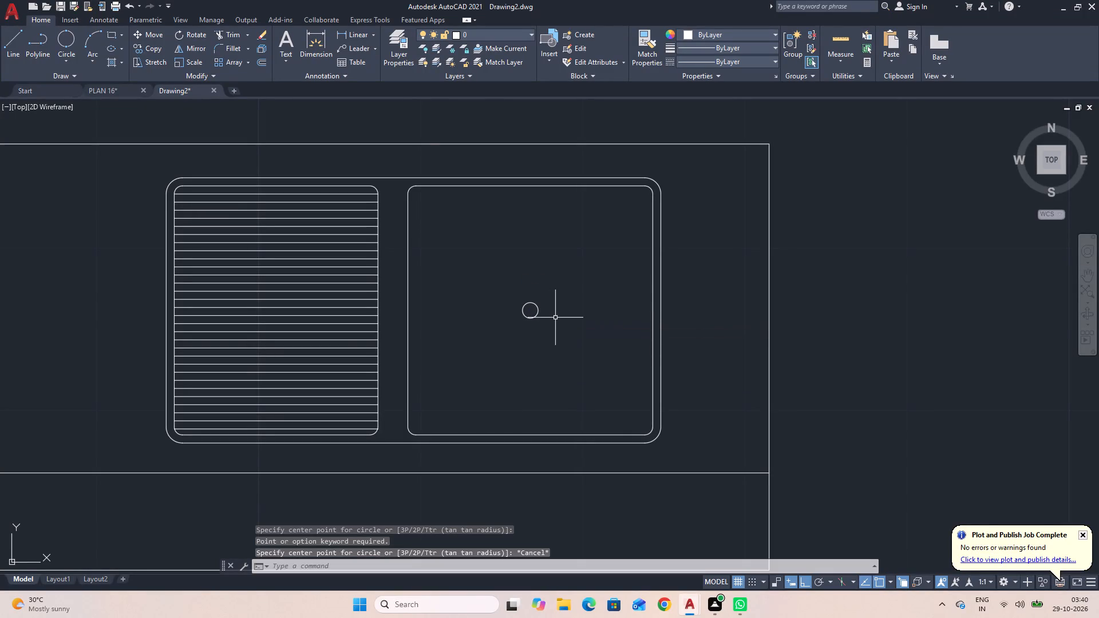
Start the Offset command for the small circle at the right basin's centre.
key("o")
key("space")
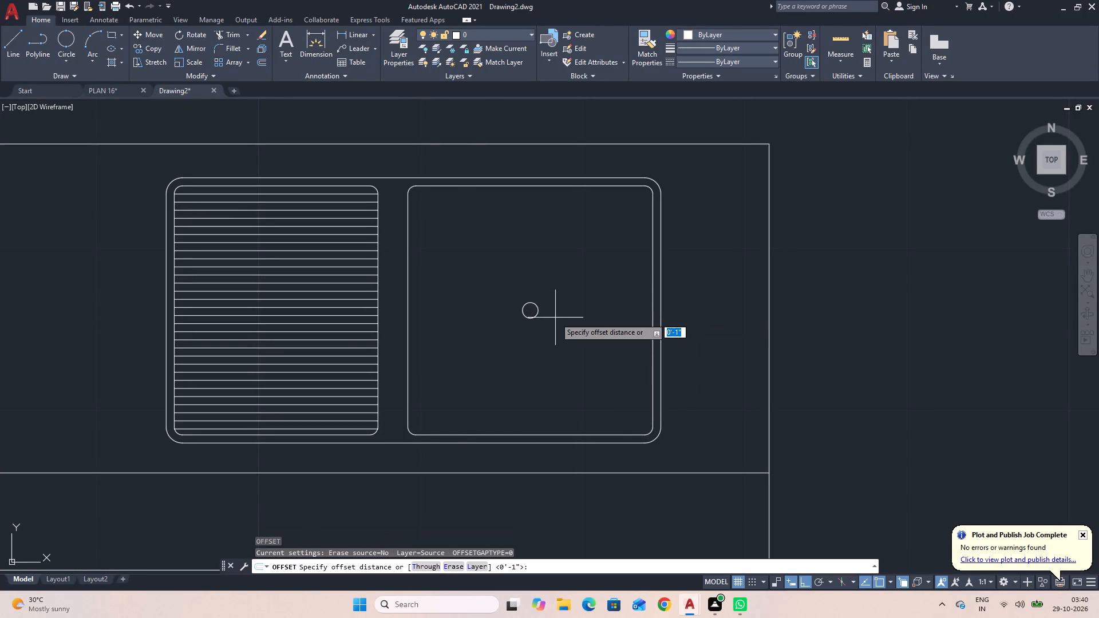
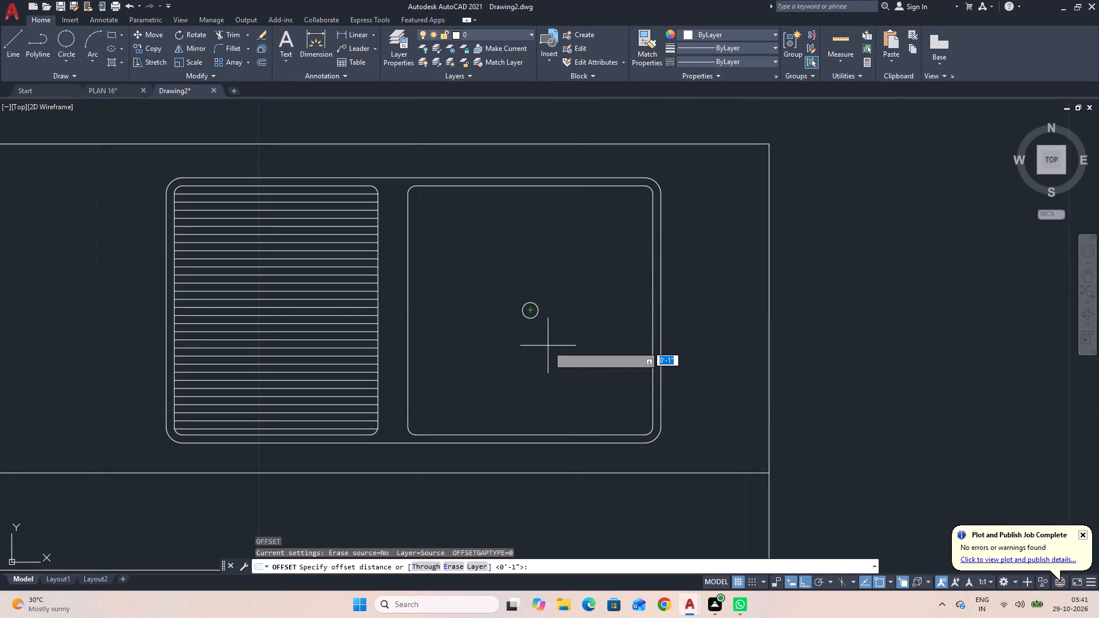
Offset the drain circle in the right basin outward by 0.50 to form a concentric ring.
key("Escape")
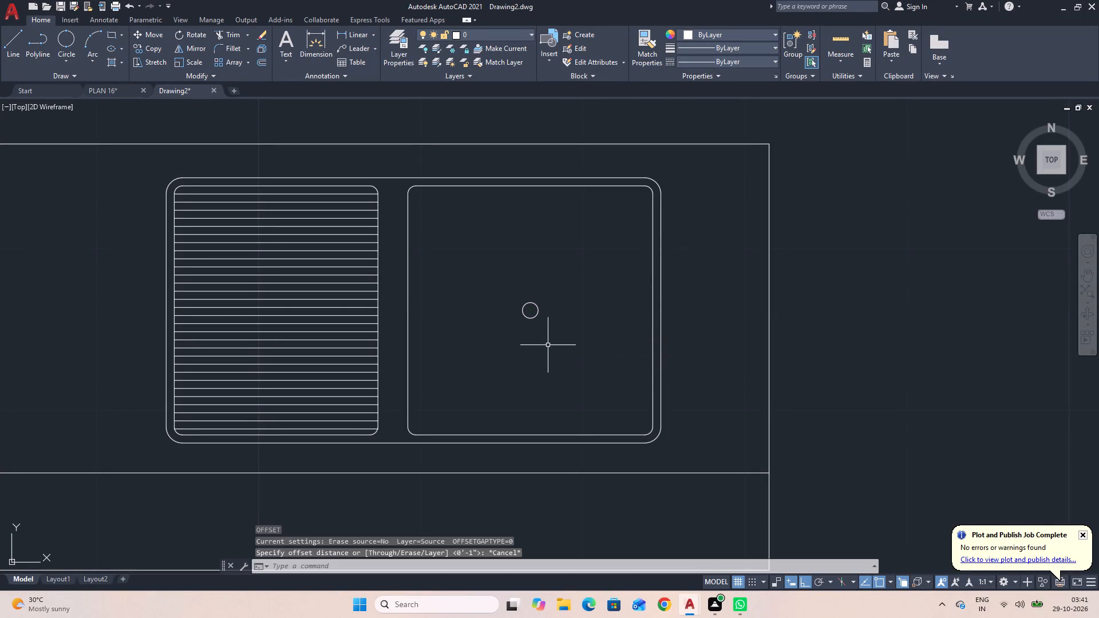
key("space")
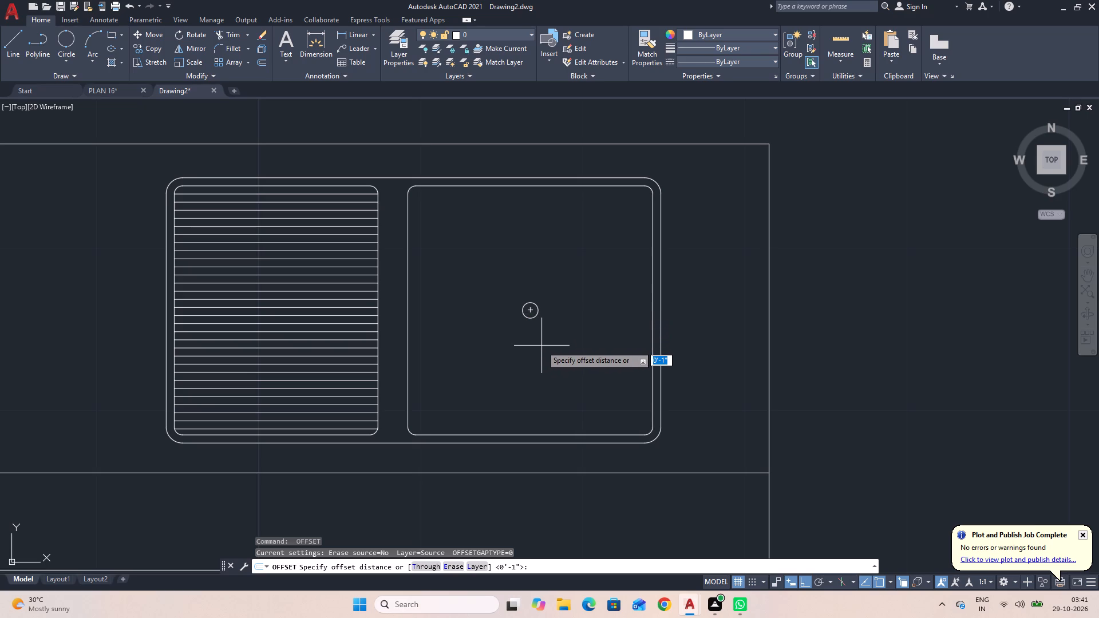
type("0.50")
key("Return")
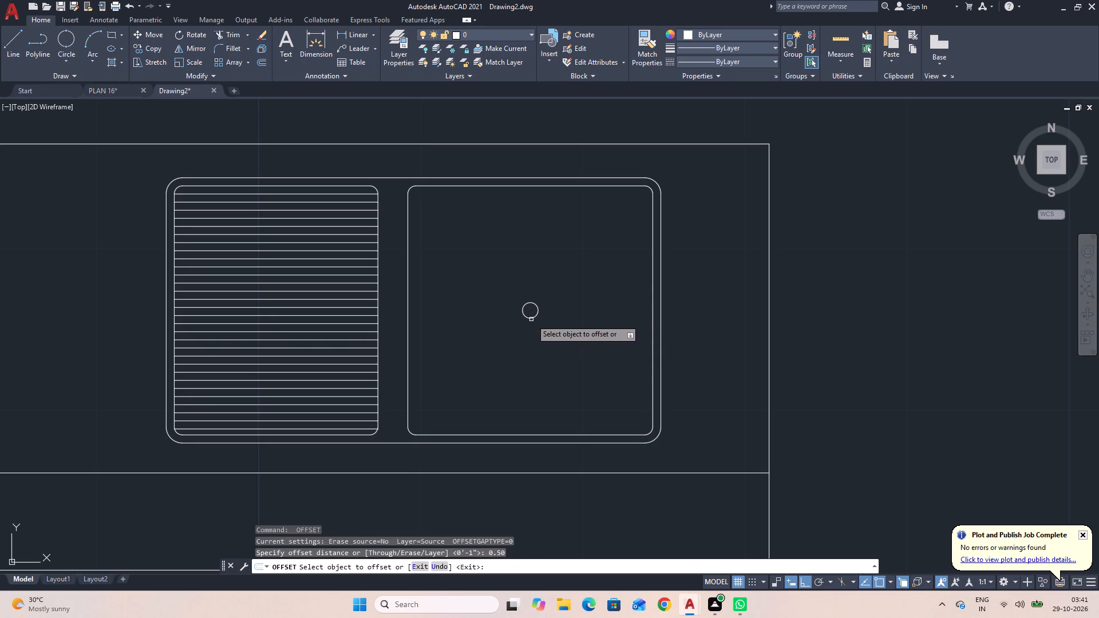
left_click(533, 318)
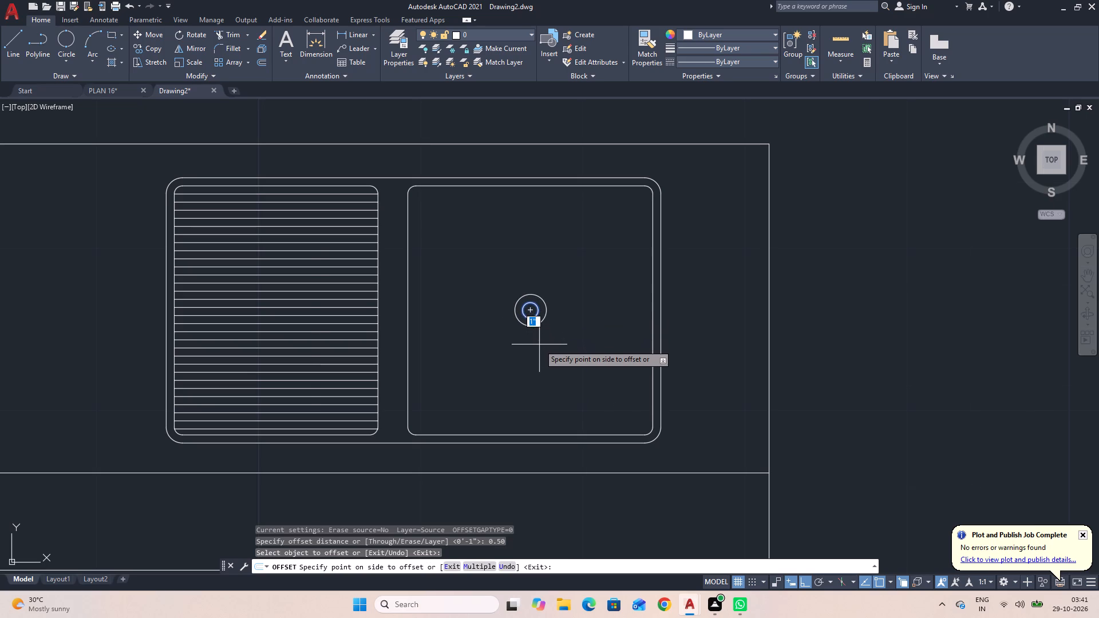
scroll(539, 344, "down", 4)
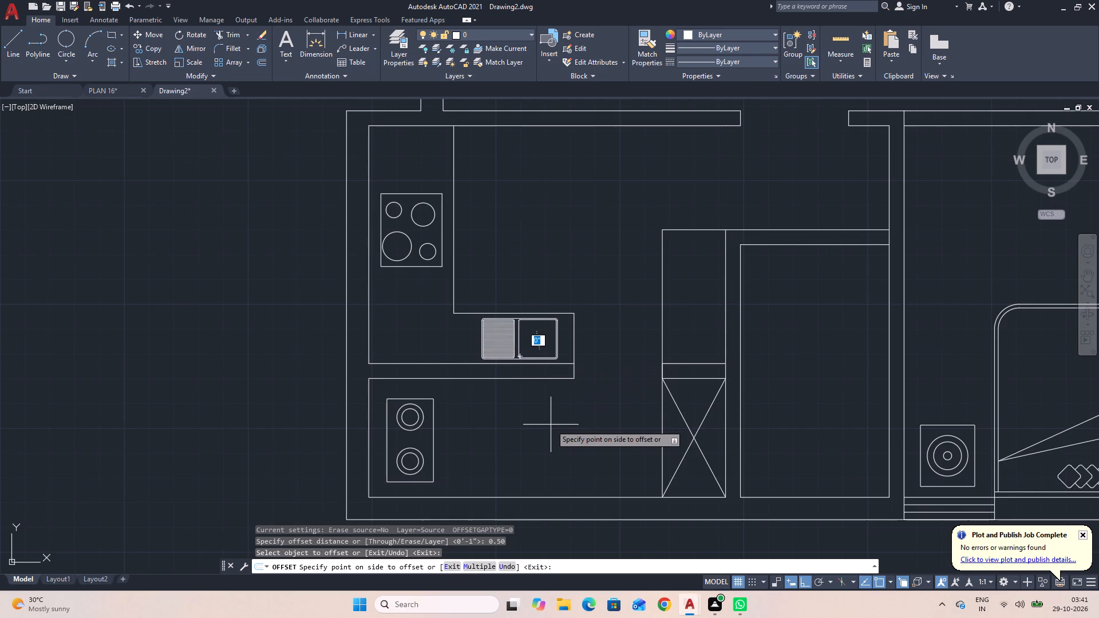
left_click(551, 426)
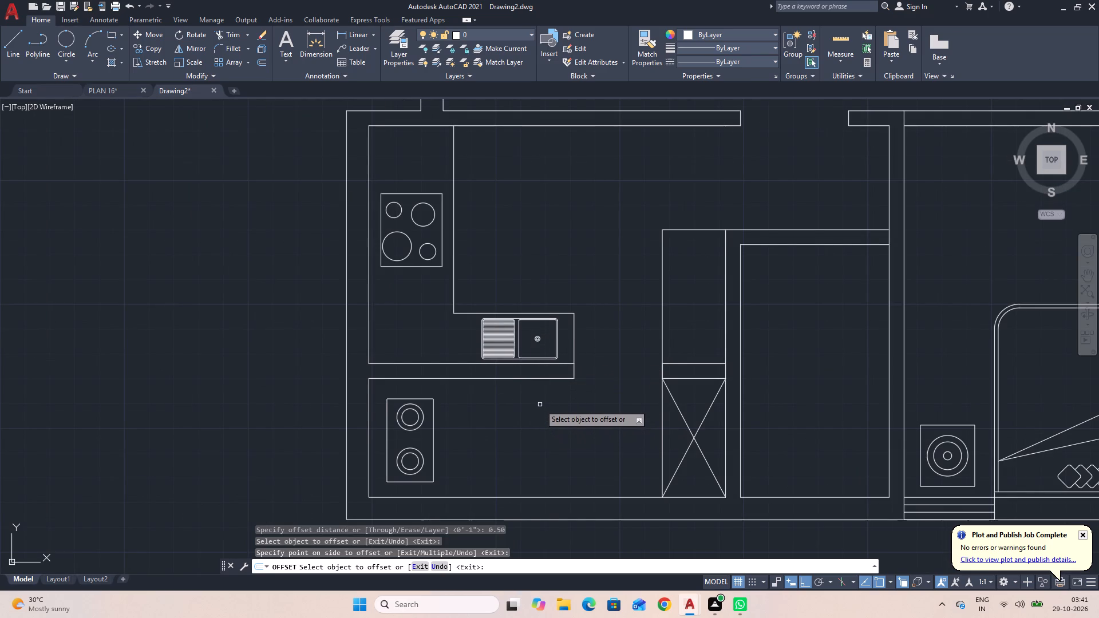
scroll(540, 412, "down", 1)
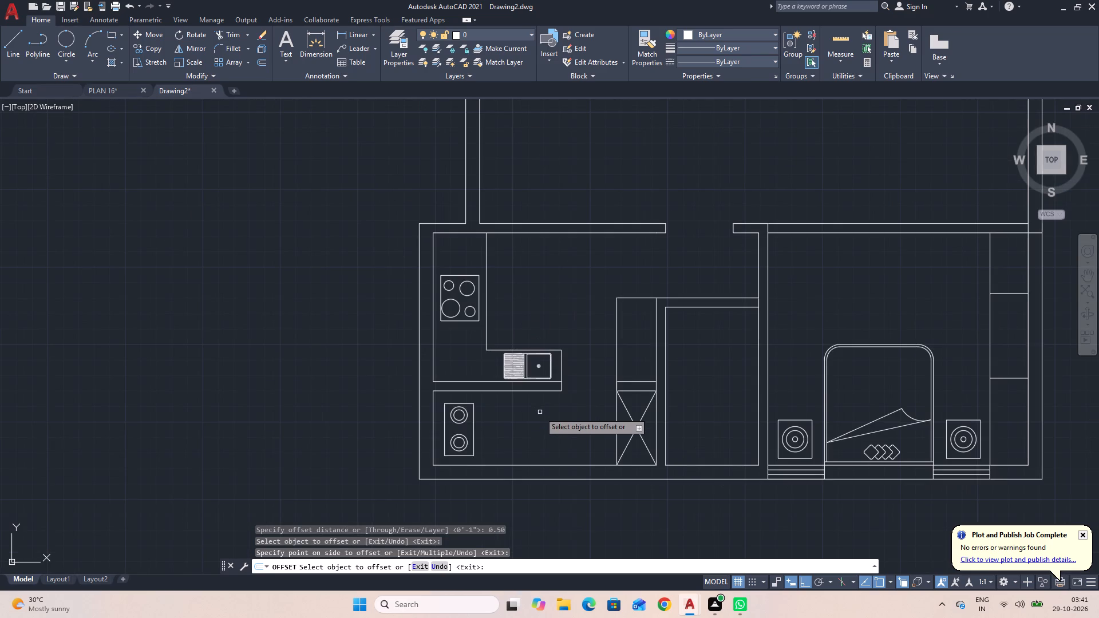
scroll(543, 418, "down", 1)
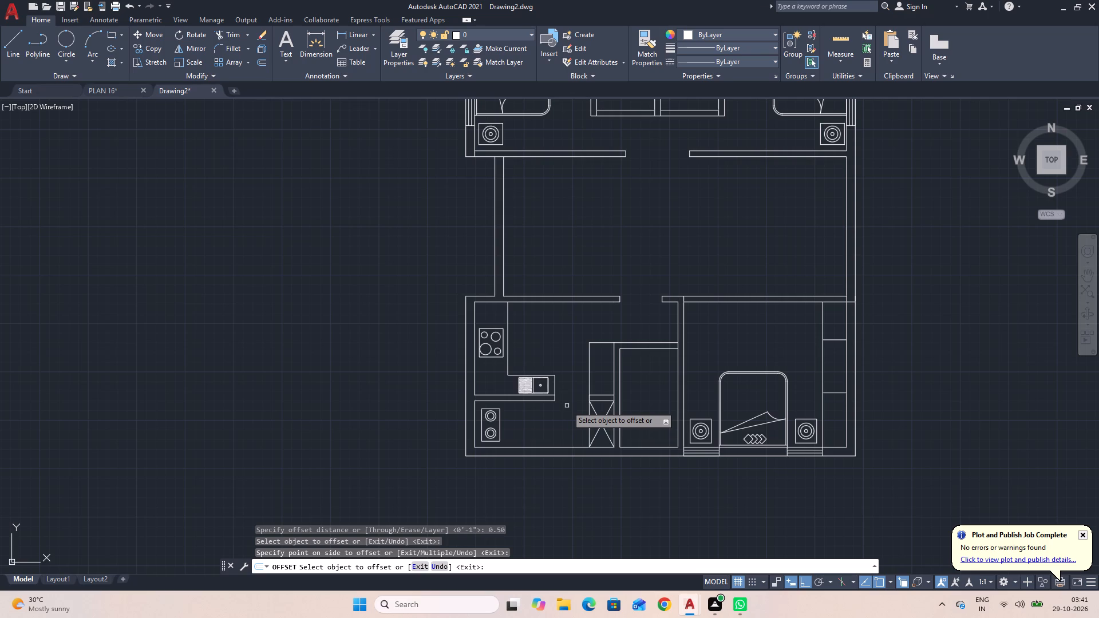
key("Escape")
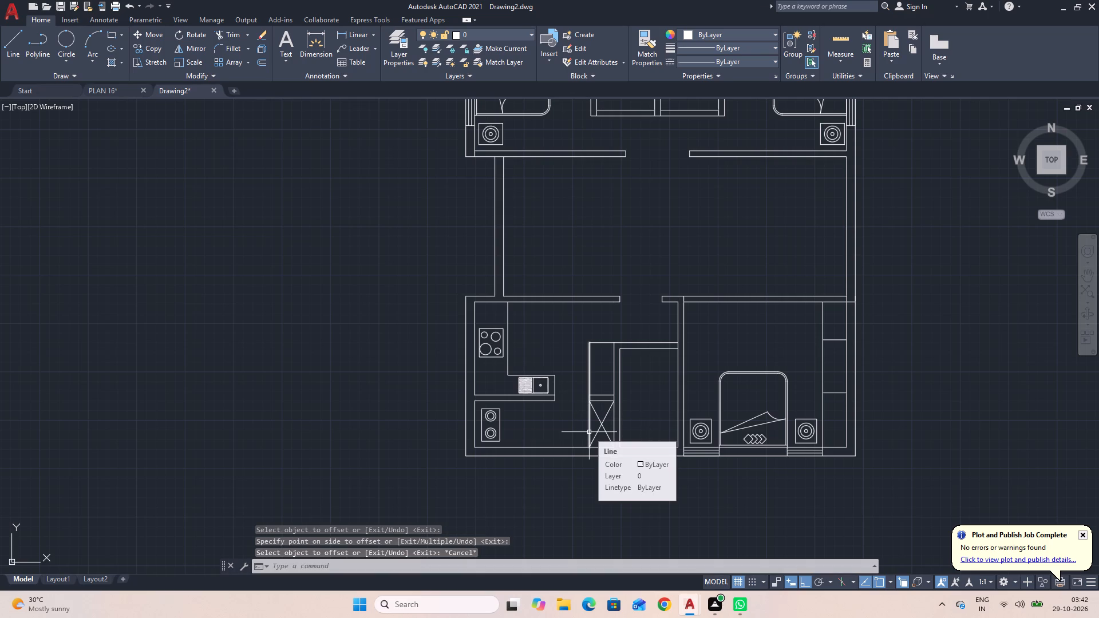
key("Escape")
Draw a window outline in the left wall of the room above the kitchen, with end lines across the wall about 8'-2" apart.
type("L")
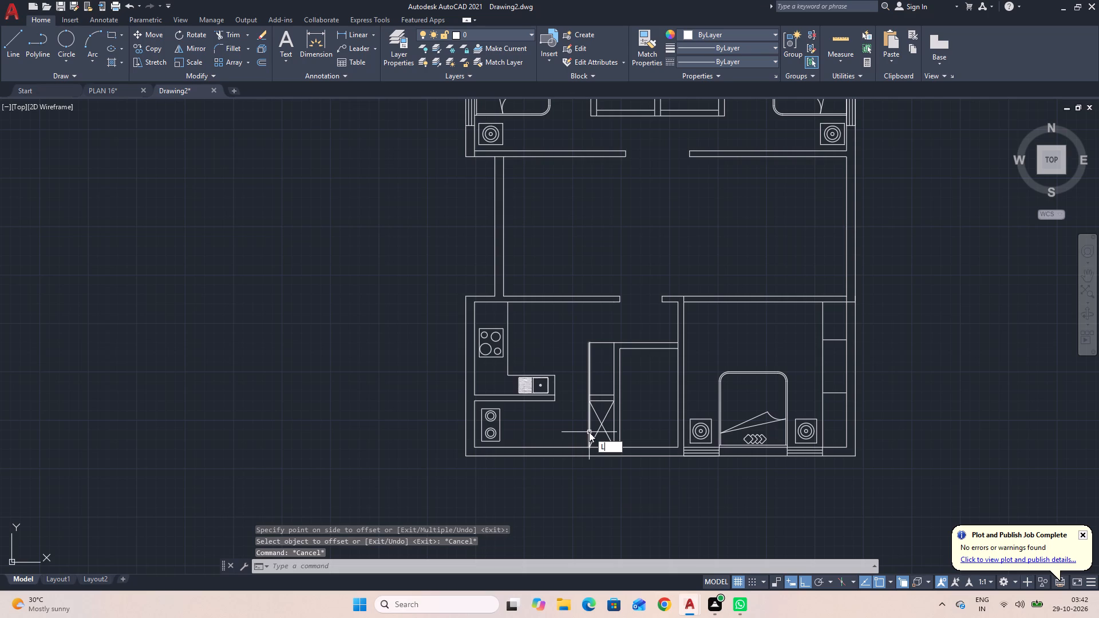
key("space")
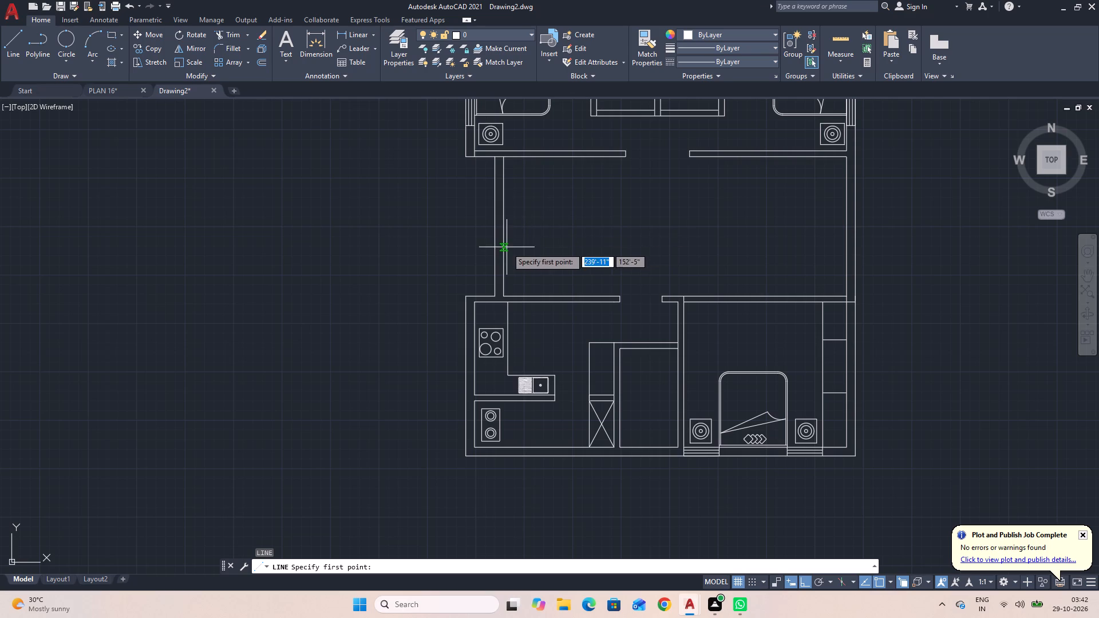
left_click(494, 179)
left_click(503, 178)
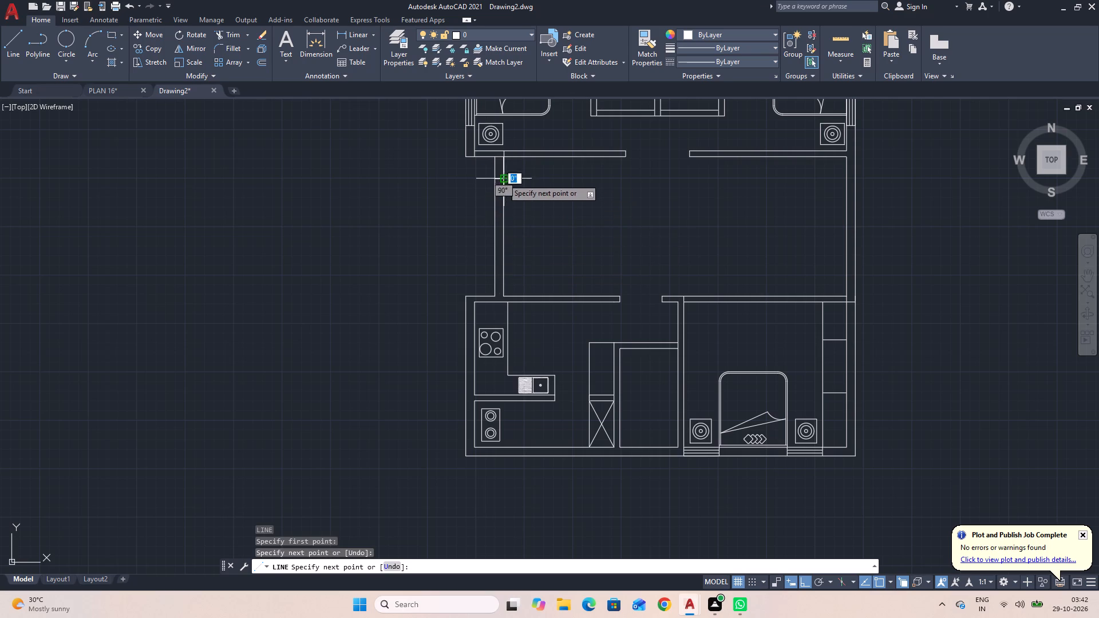
left_click(505, 274)
left_click(493, 274)
key("Escape")
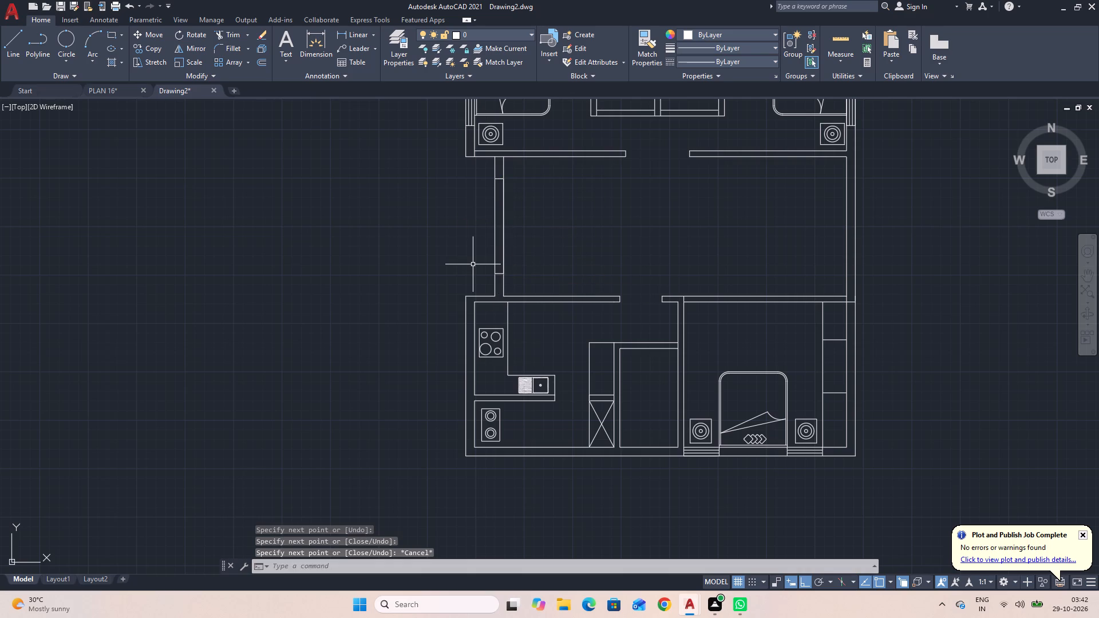
Draw a vertical centre line through the window, joining the midpoints of its two end lines.
key("space")
scroll(496, 196, "up", 1)
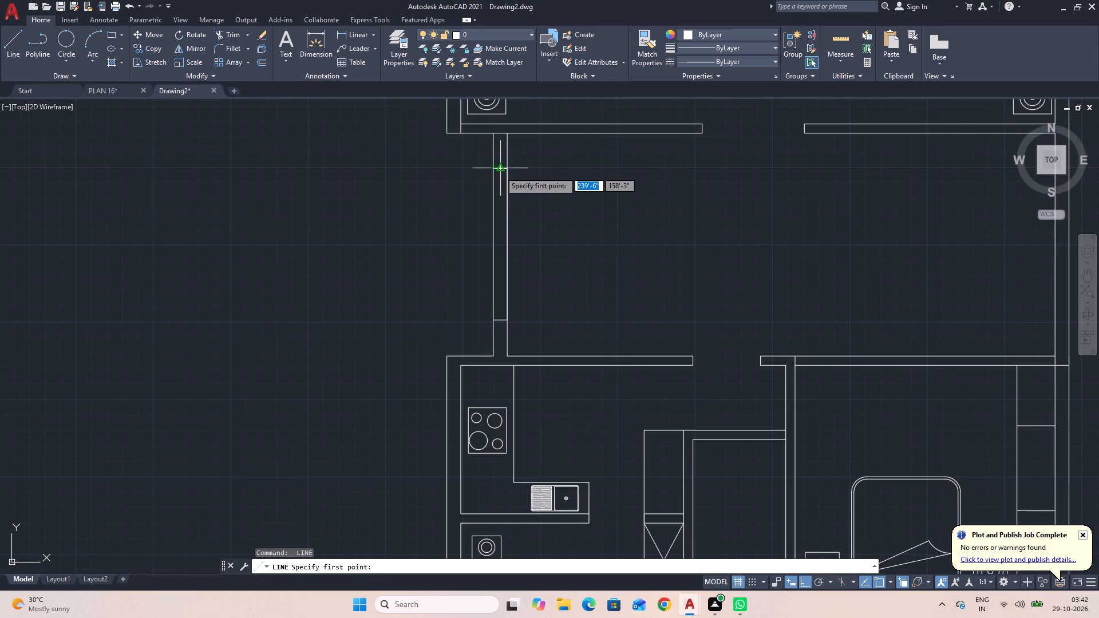
left_click(501, 171)
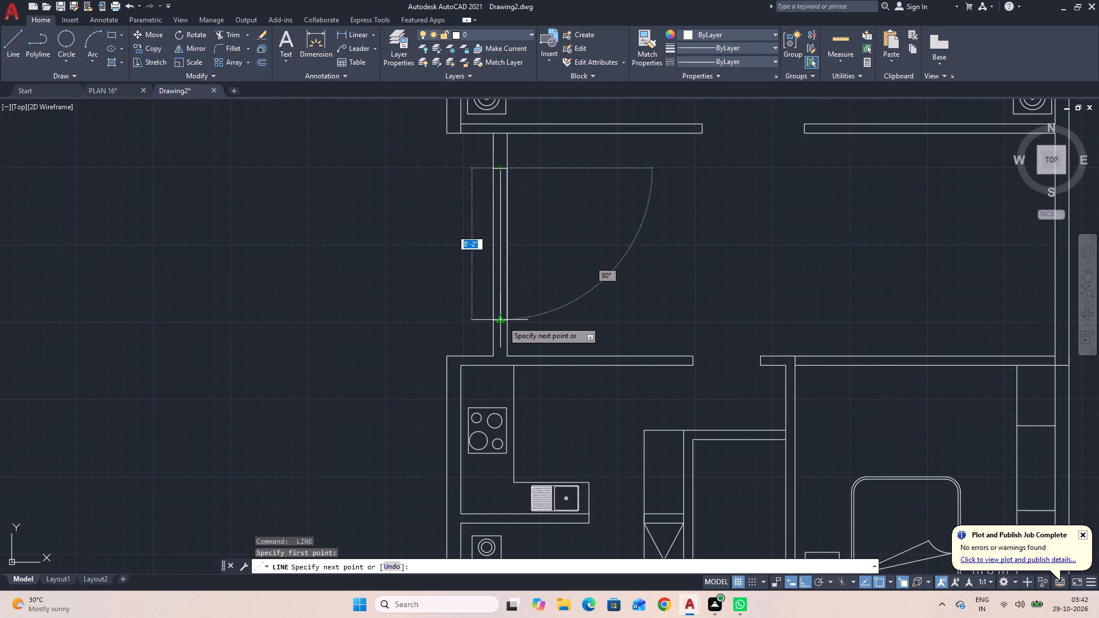
left_click(504, 321)
key("Escape")
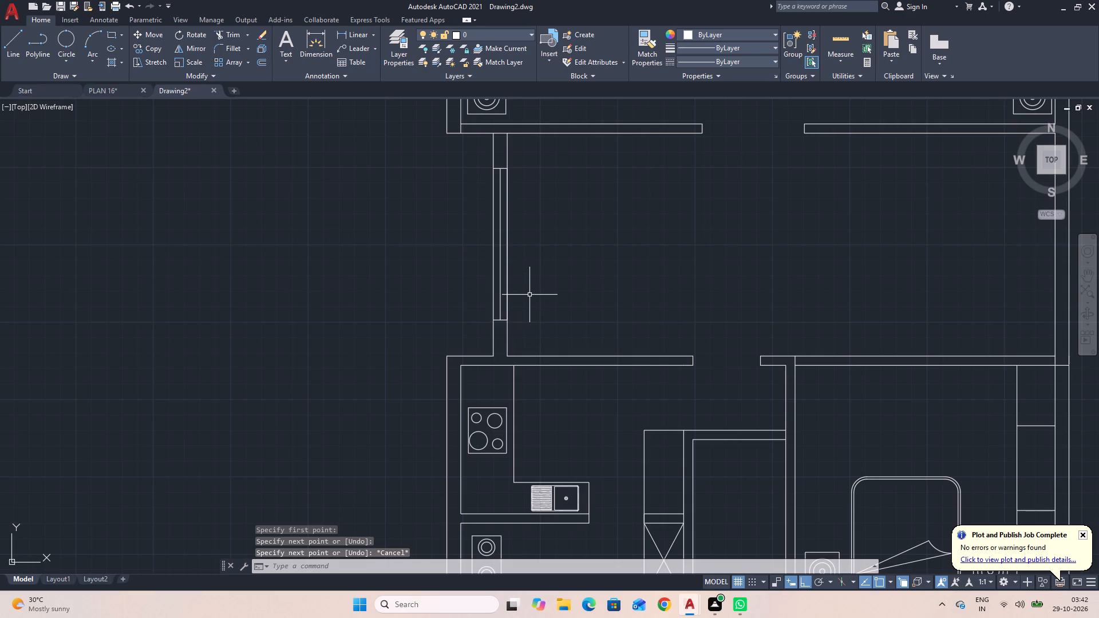
key("space")
key("Escape")
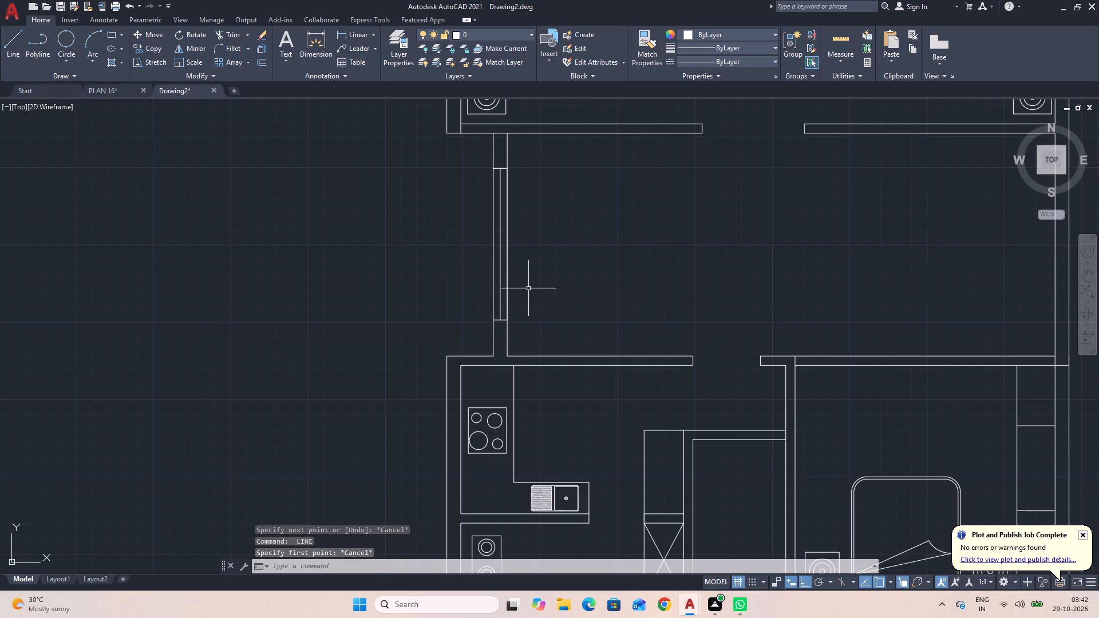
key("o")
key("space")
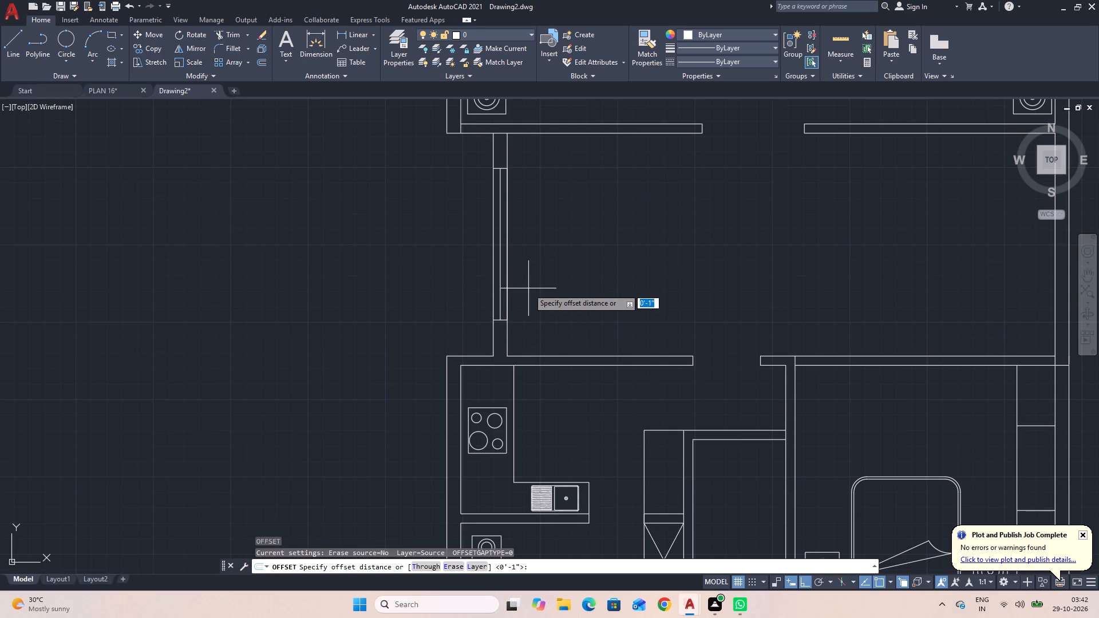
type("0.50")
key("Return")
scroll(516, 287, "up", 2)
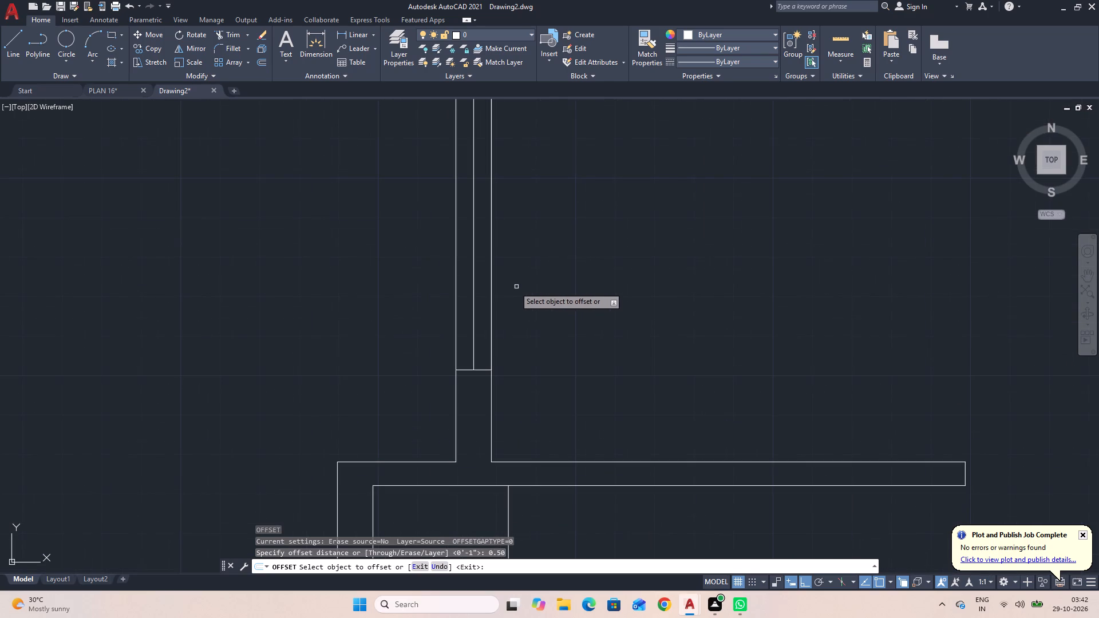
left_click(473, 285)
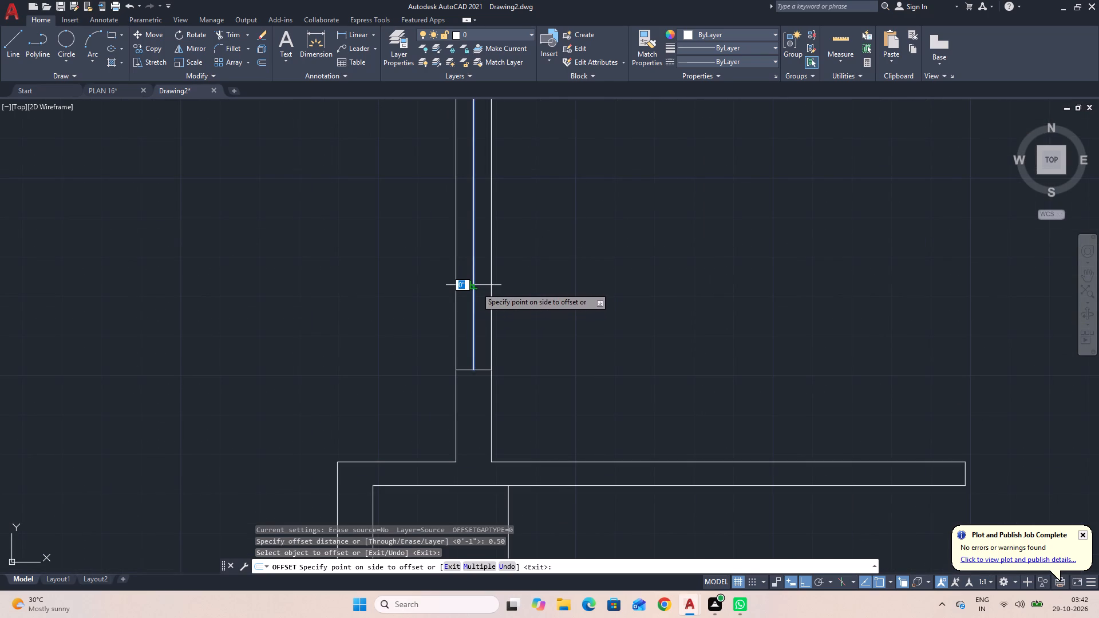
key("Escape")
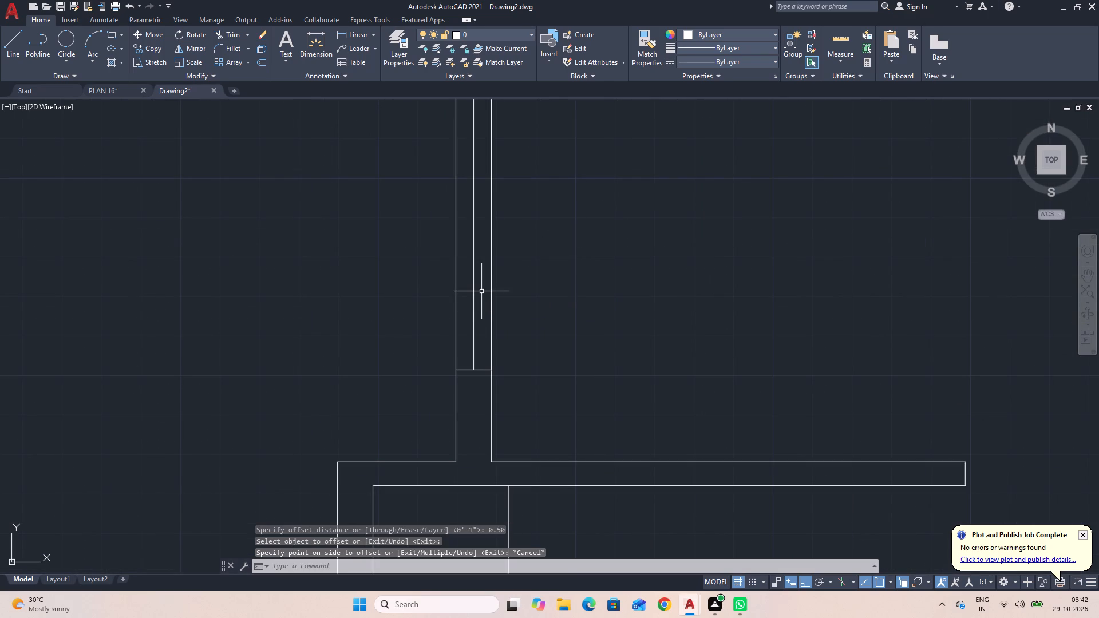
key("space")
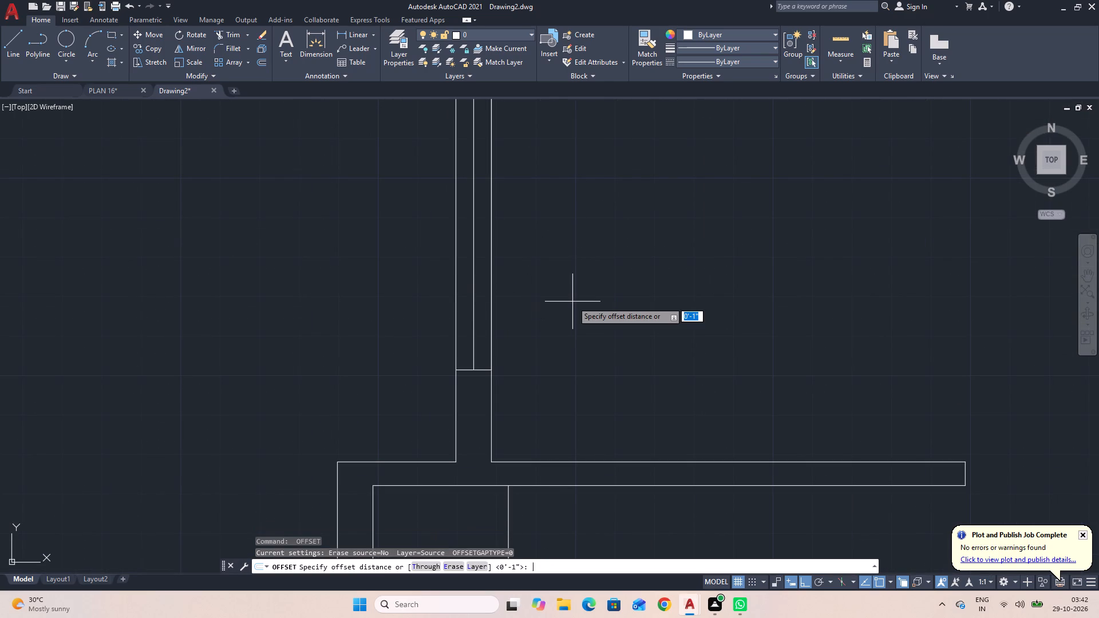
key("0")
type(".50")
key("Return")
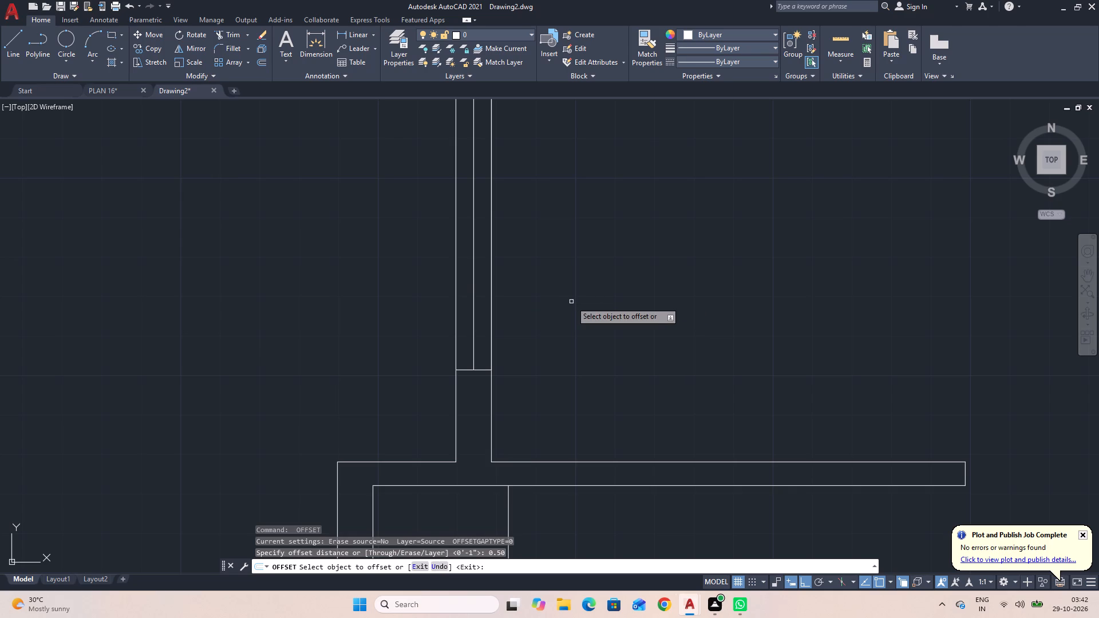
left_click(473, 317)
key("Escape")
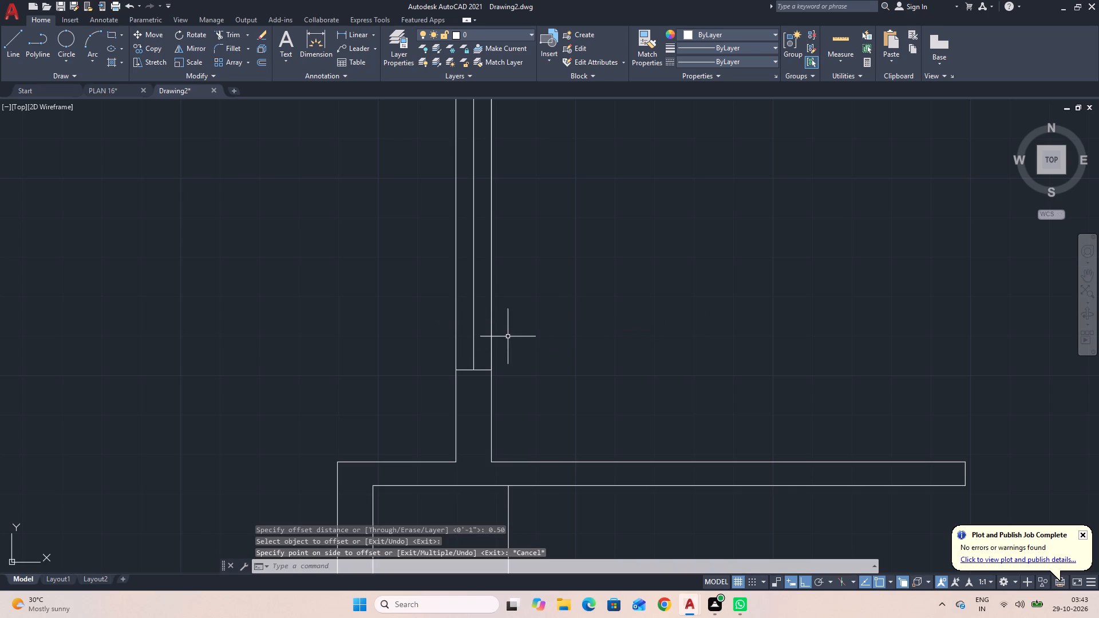
Offset the window's centre line by 1" to both sides.
key("space")
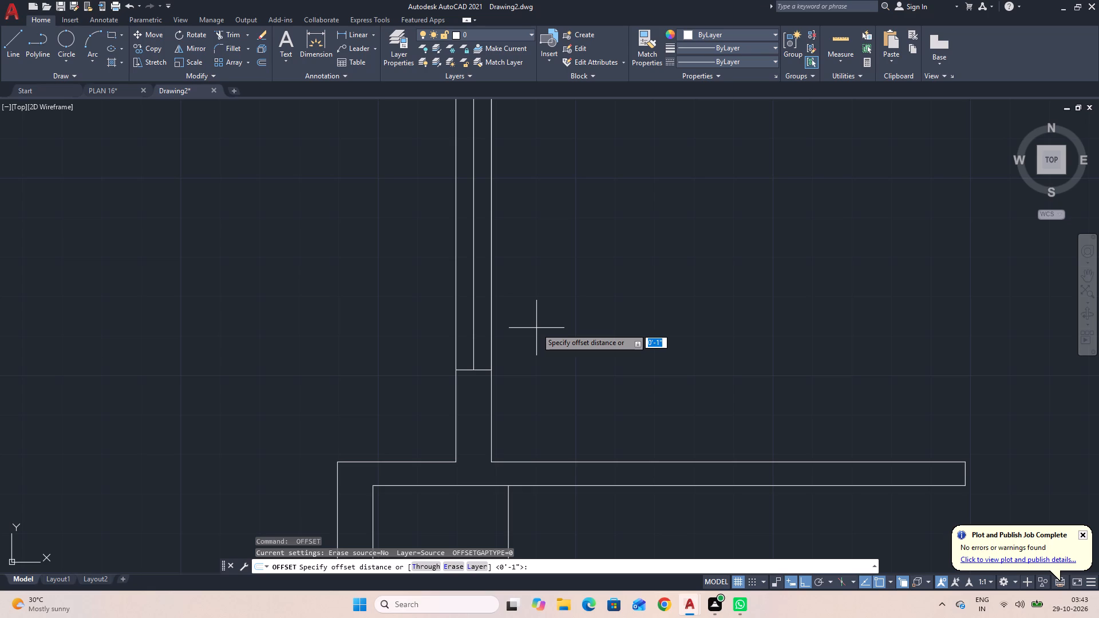
key("1")
key("Return")
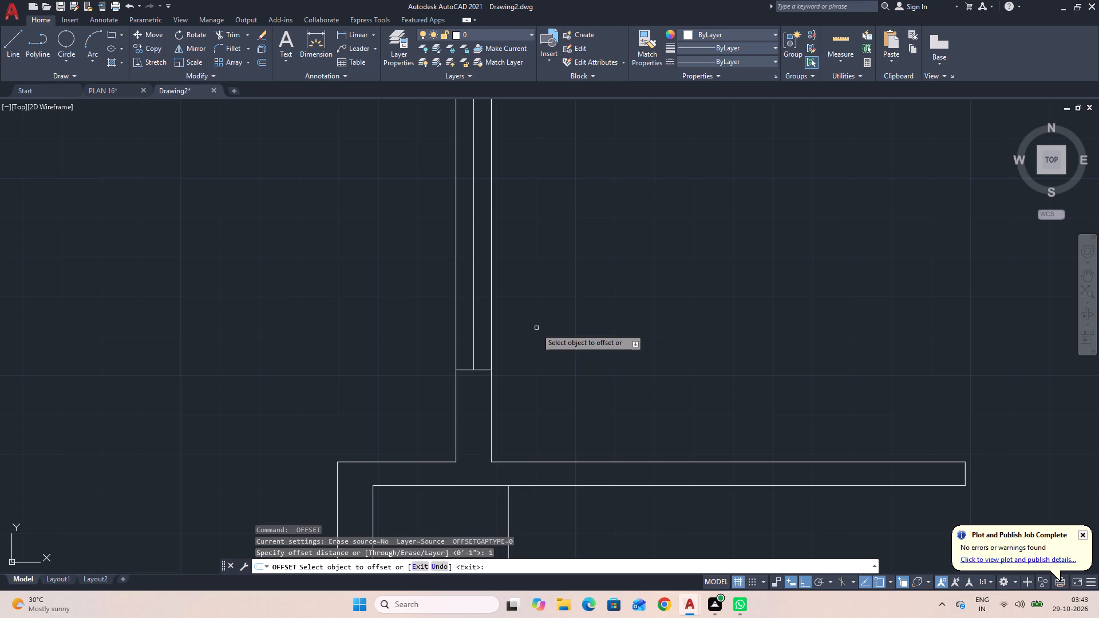
left_click(471, 335)
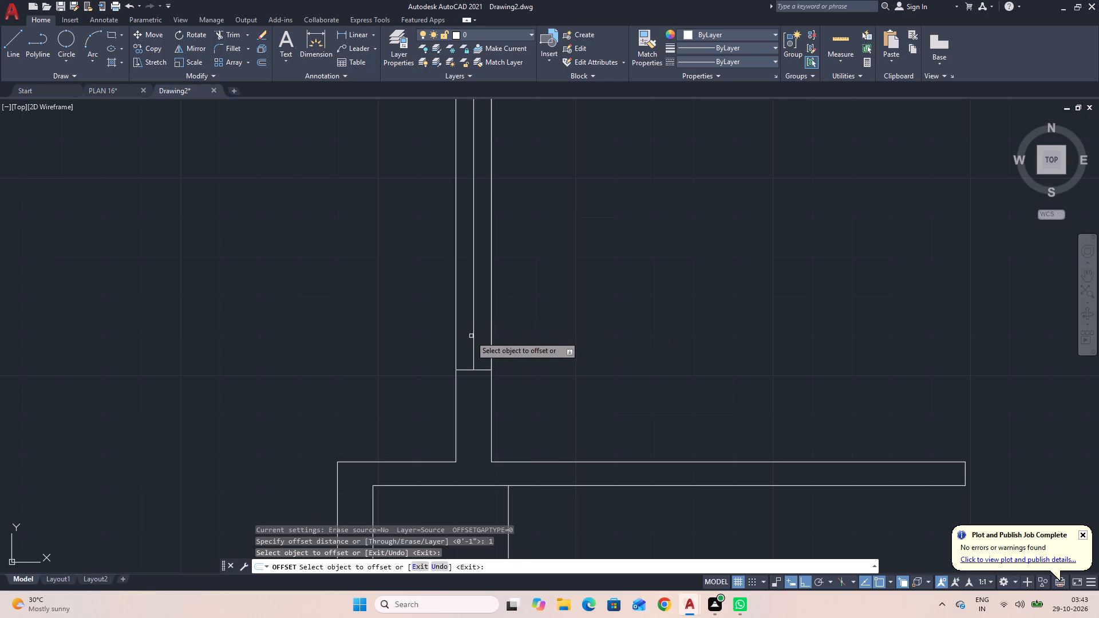
left_click(473, 335)
left_click(461, 342)
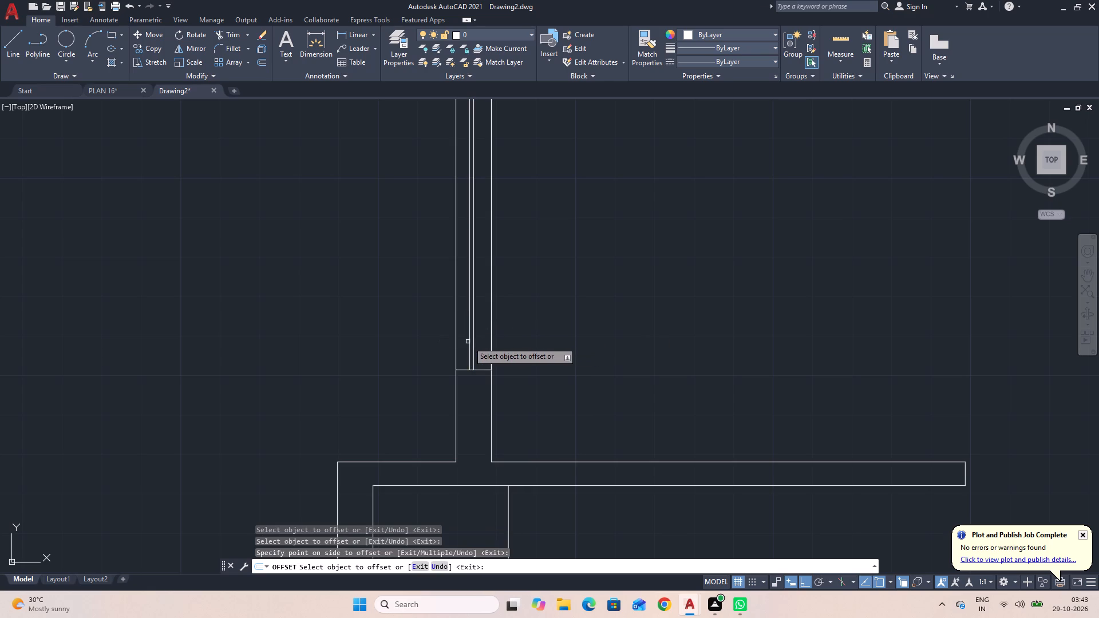
left_click(473, 342)
left_click(482, 343)
key("Escape")
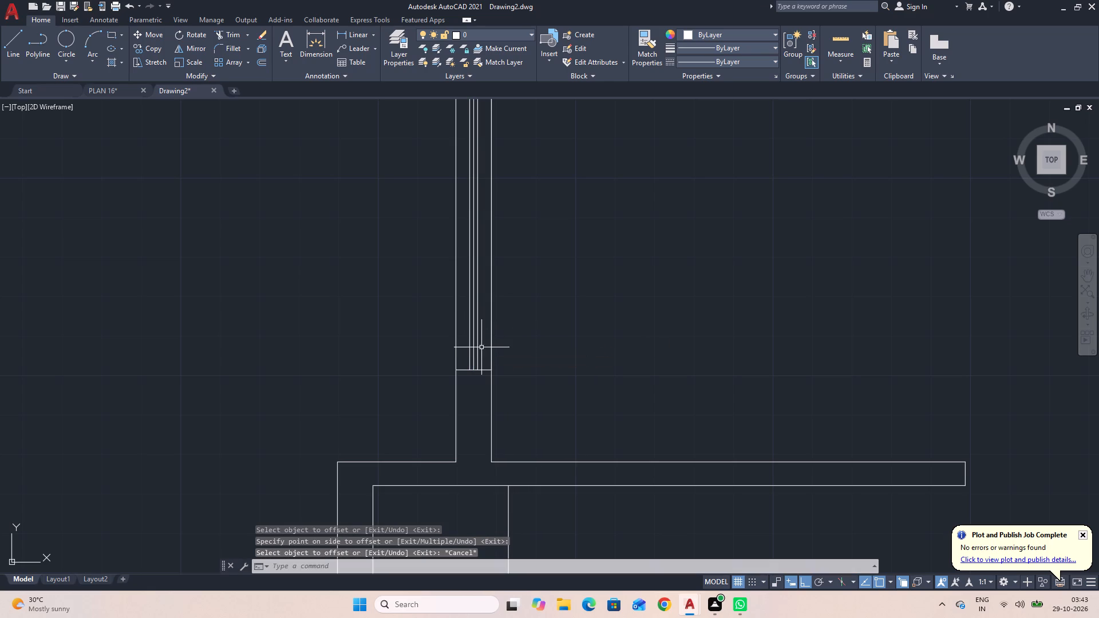
Delete the window's original centre line between the two offset lines.
left_click(474, 351)
key("Delete")
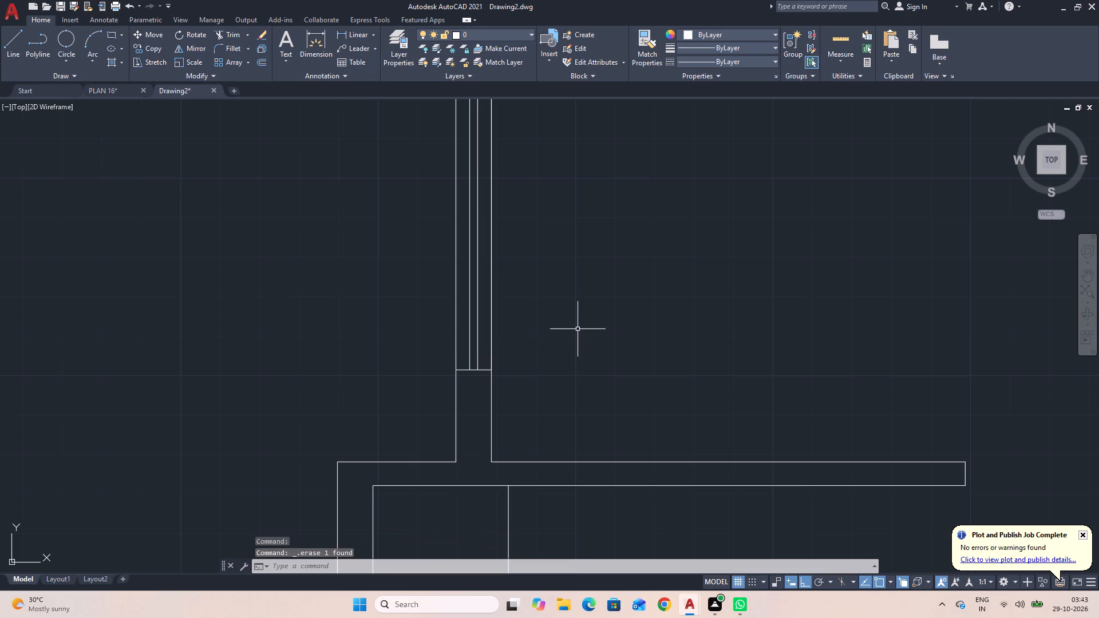
Draw a shallow cabinet outline about 10'-6" long under the middle room's upper wall, from the window wall to the door opening.
scroll(740, 406, "down", 2)
middle_click_drag(712, 406, 584, 405)
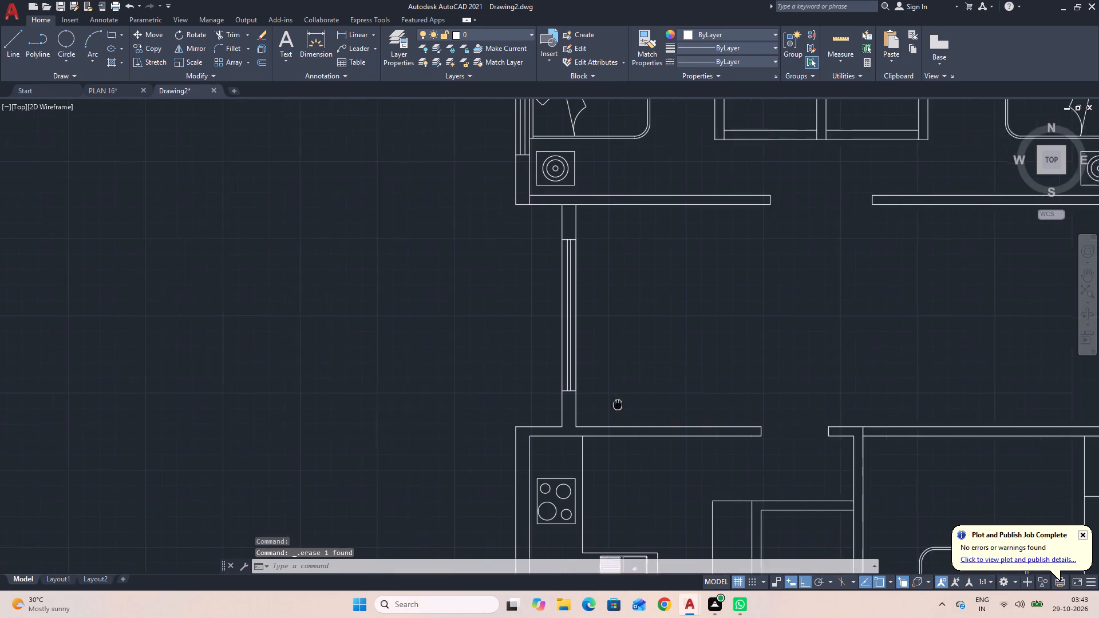
middle_click_drag(584, 405, 480, 383)
middle_click_drag(521, 362, 489, 362)
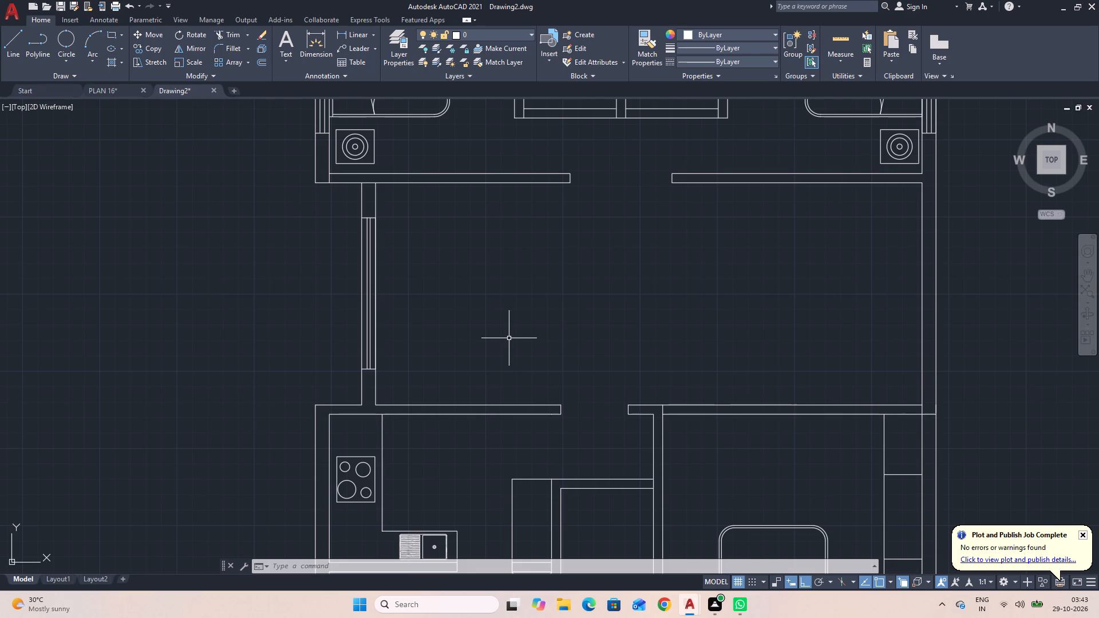
type("L")
key("space")
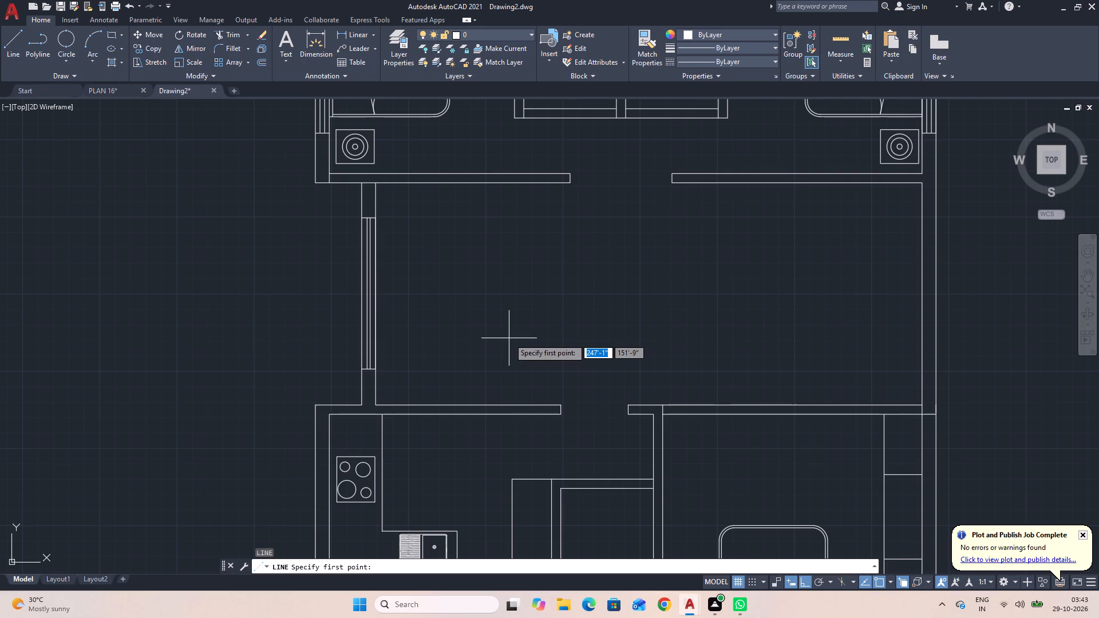
left_click(377, 207)
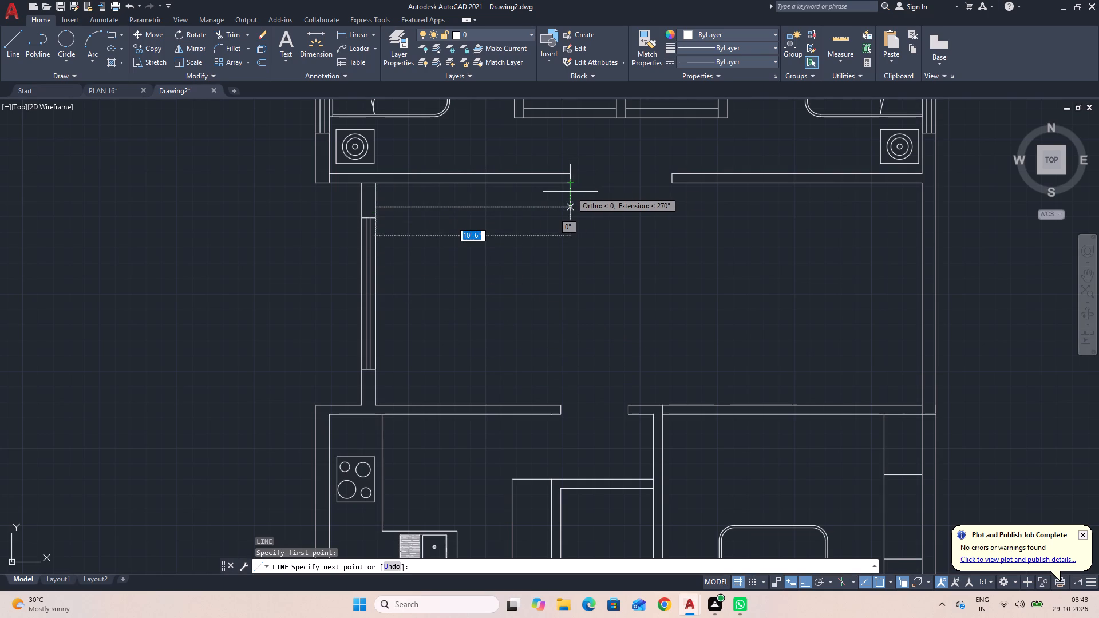
left_click(570, 192)
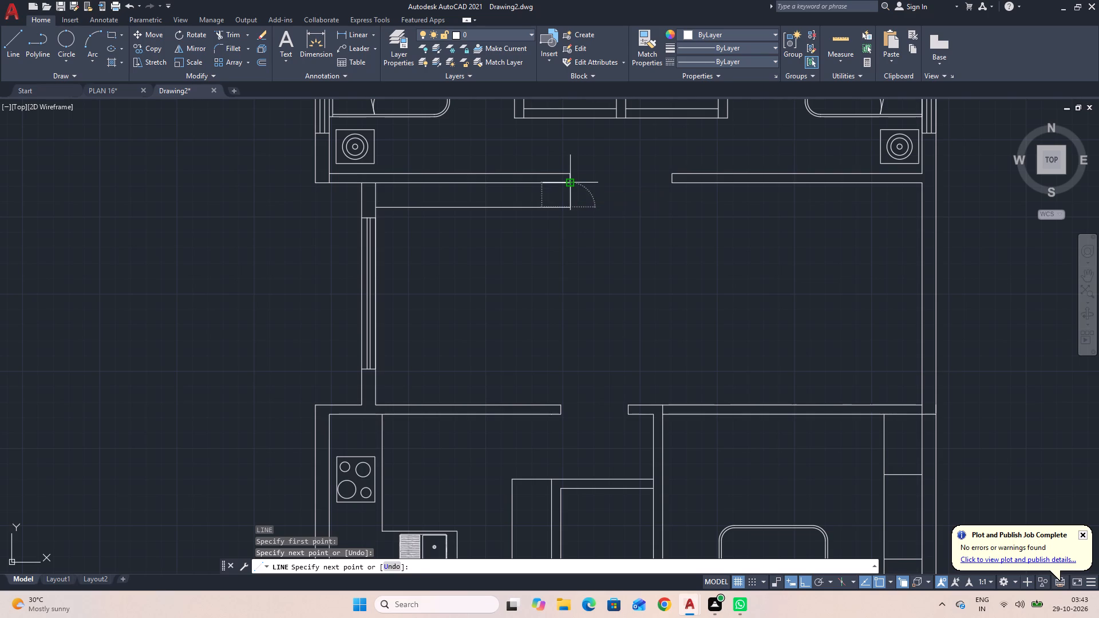
left_click(571, 184)
key("Escape")
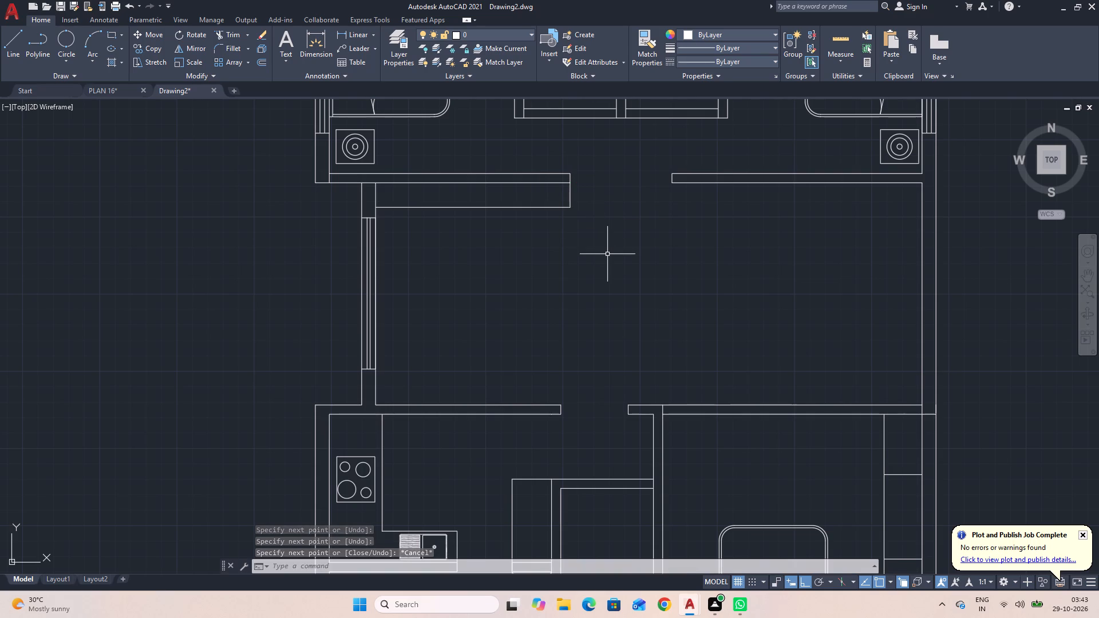
Draw a vertical divider line across the new cabinet outline, near its window-wall end.
key("space")
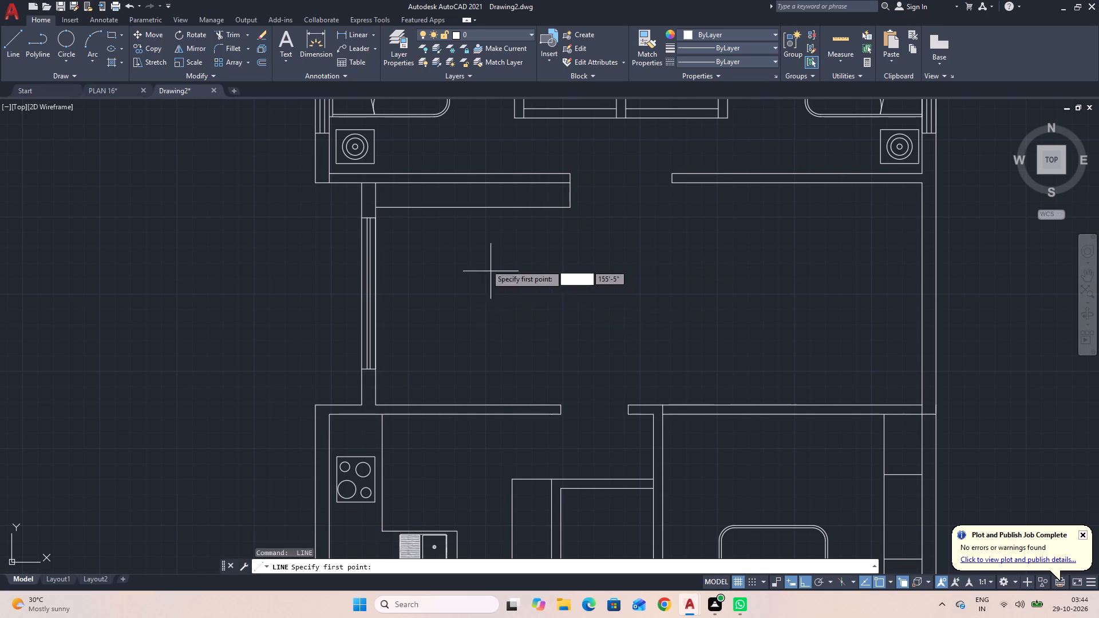
left_click(426, 184)
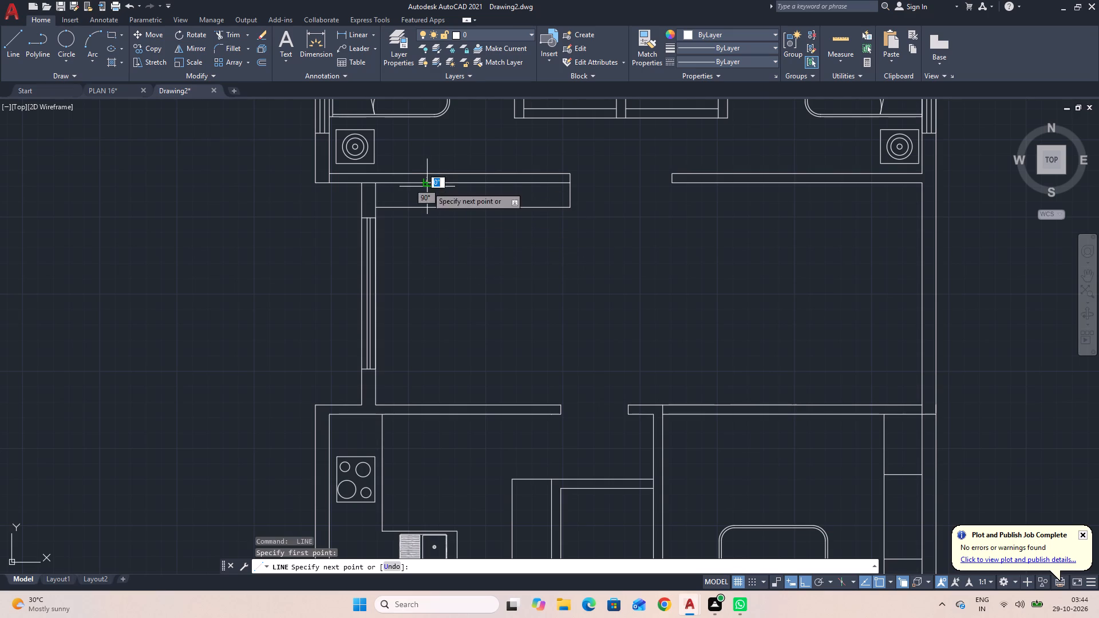
left_click(427, 204)
key("Escape")
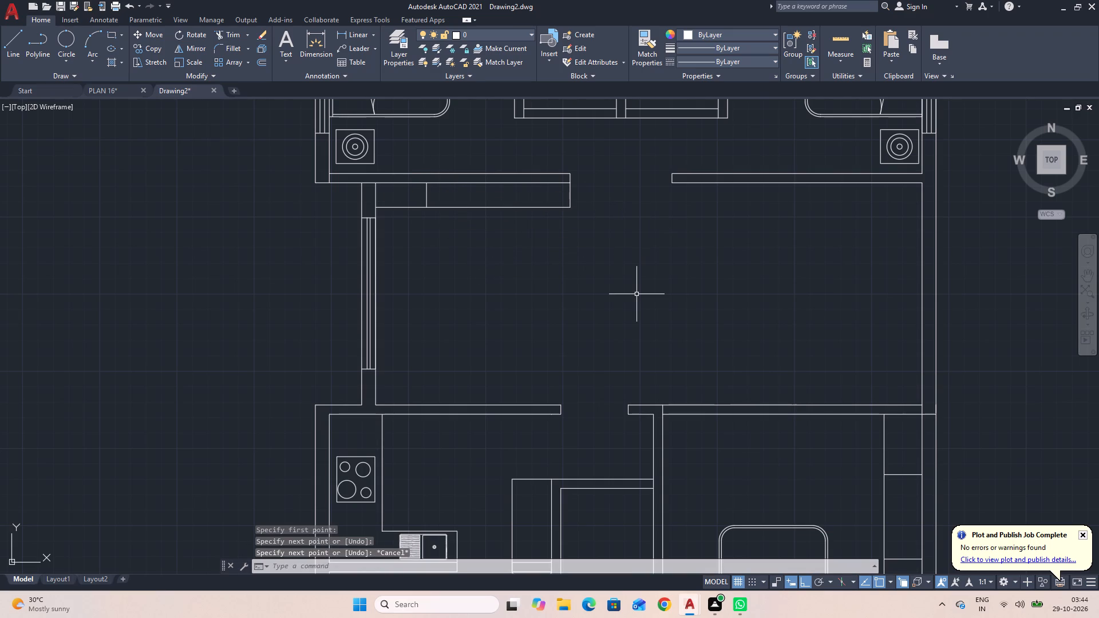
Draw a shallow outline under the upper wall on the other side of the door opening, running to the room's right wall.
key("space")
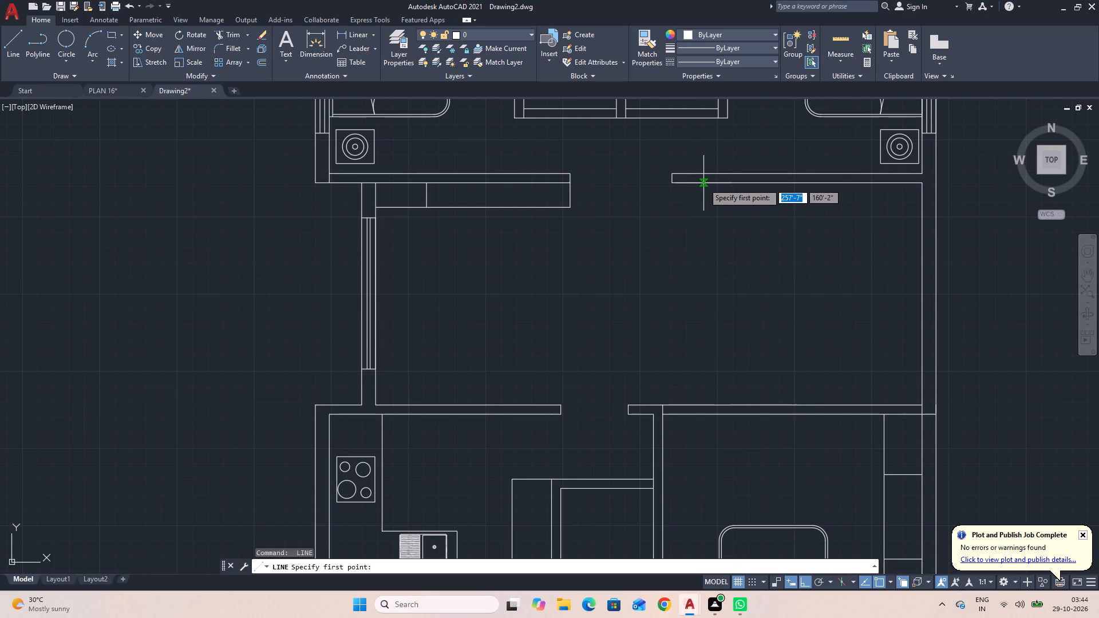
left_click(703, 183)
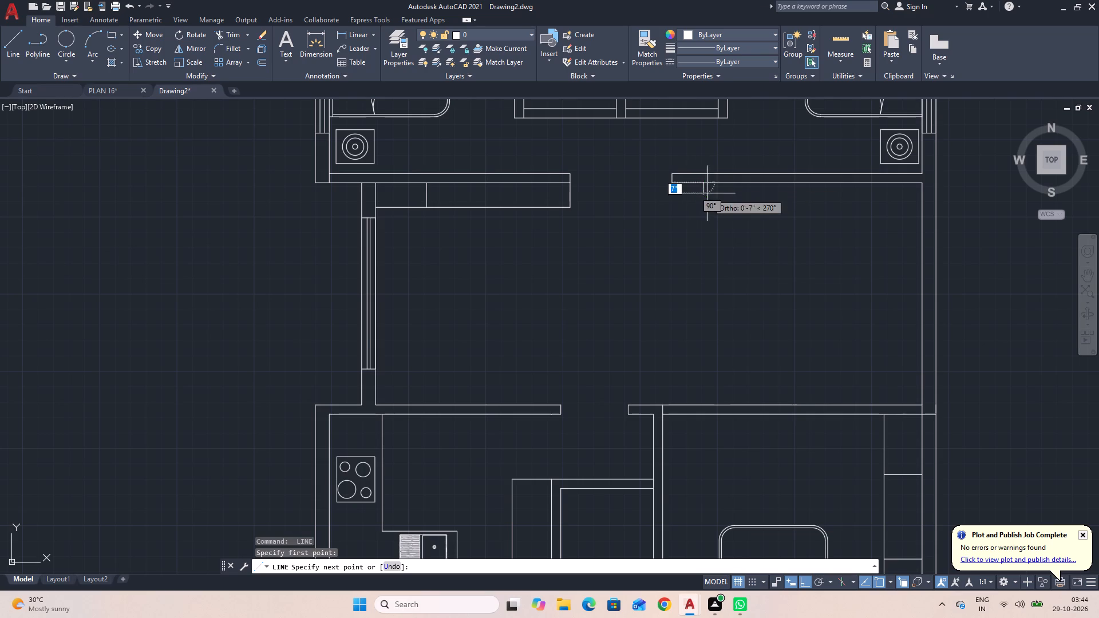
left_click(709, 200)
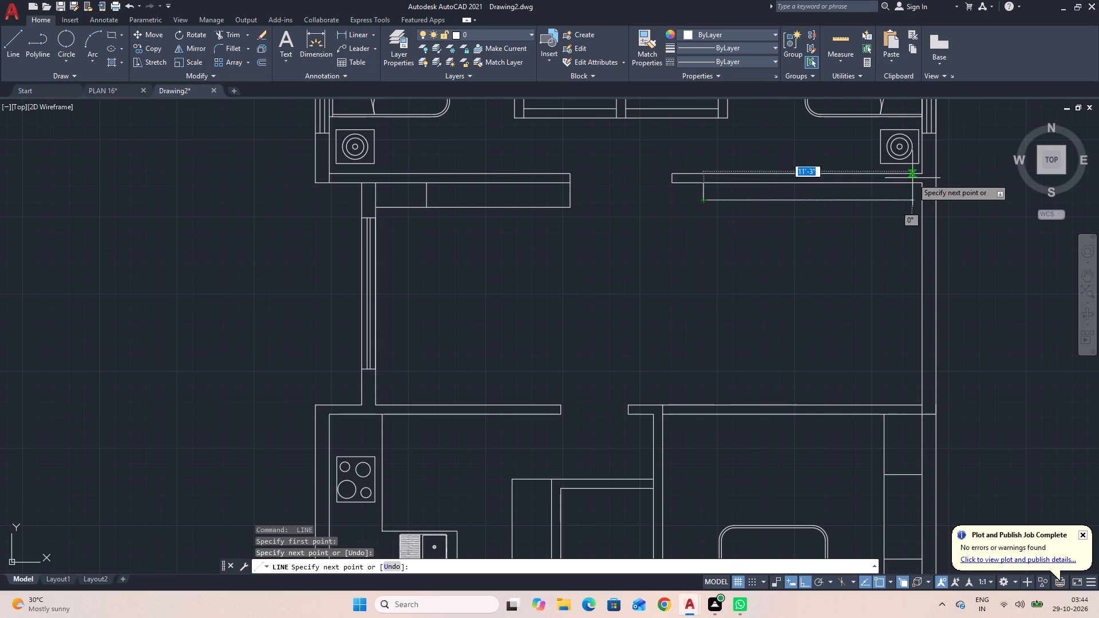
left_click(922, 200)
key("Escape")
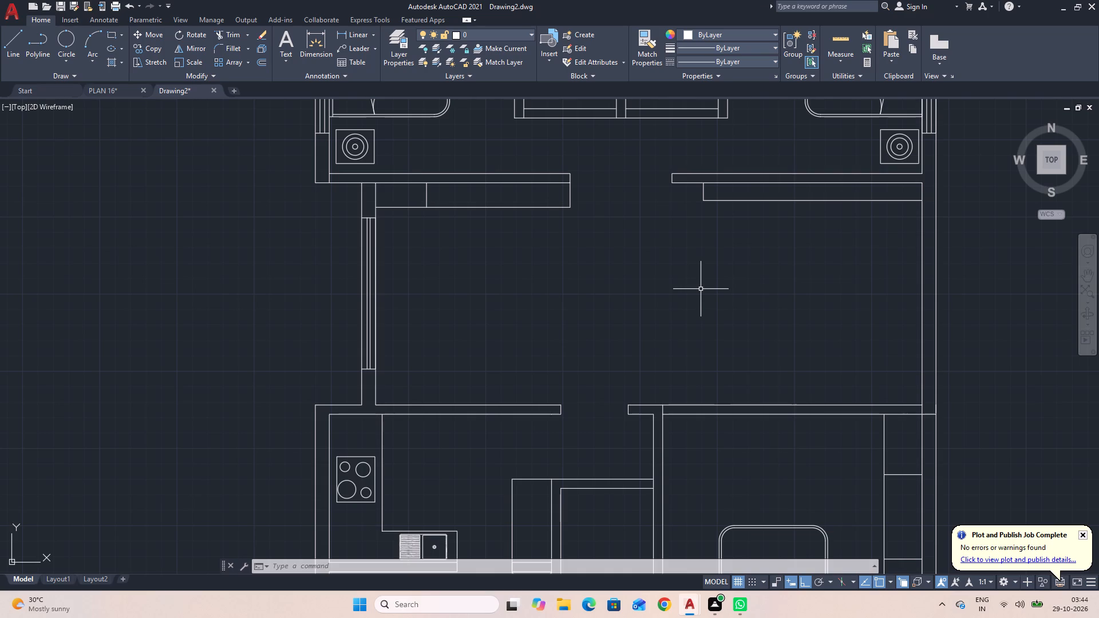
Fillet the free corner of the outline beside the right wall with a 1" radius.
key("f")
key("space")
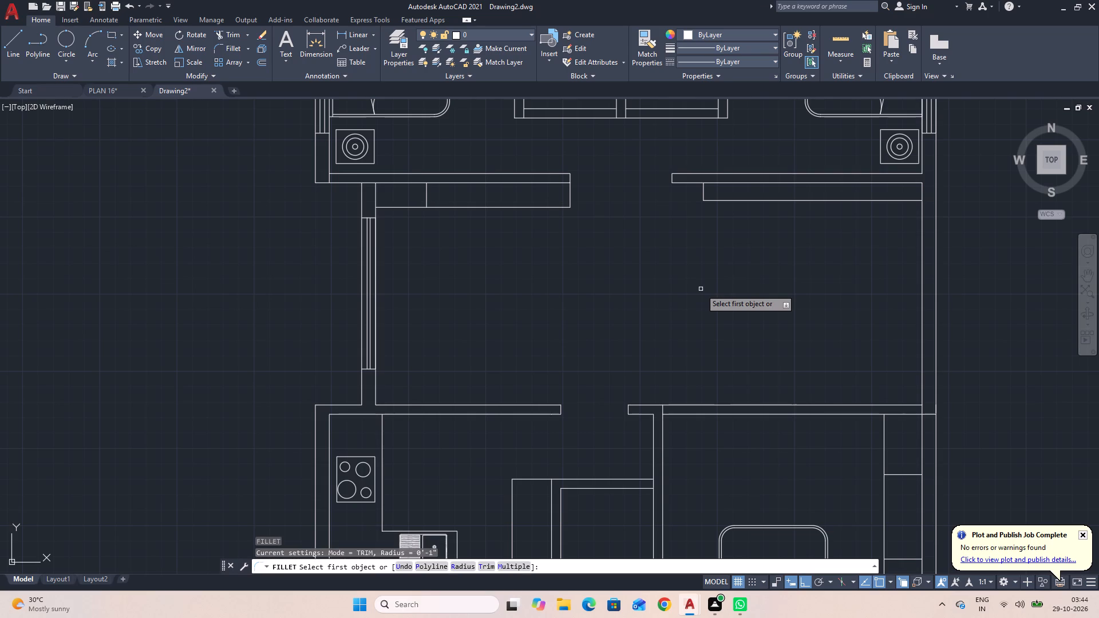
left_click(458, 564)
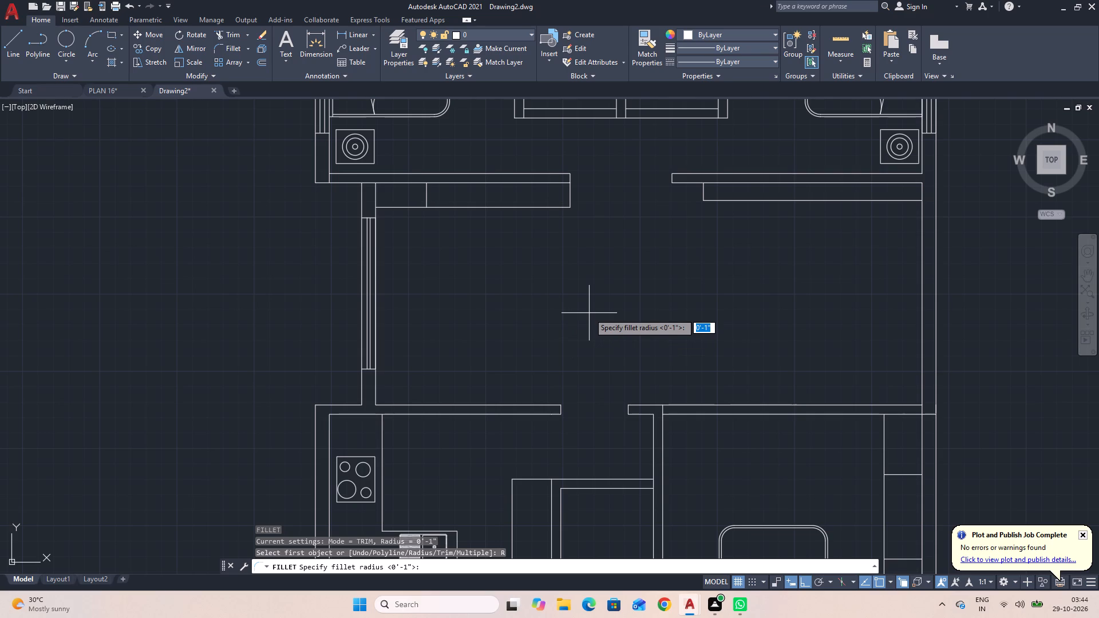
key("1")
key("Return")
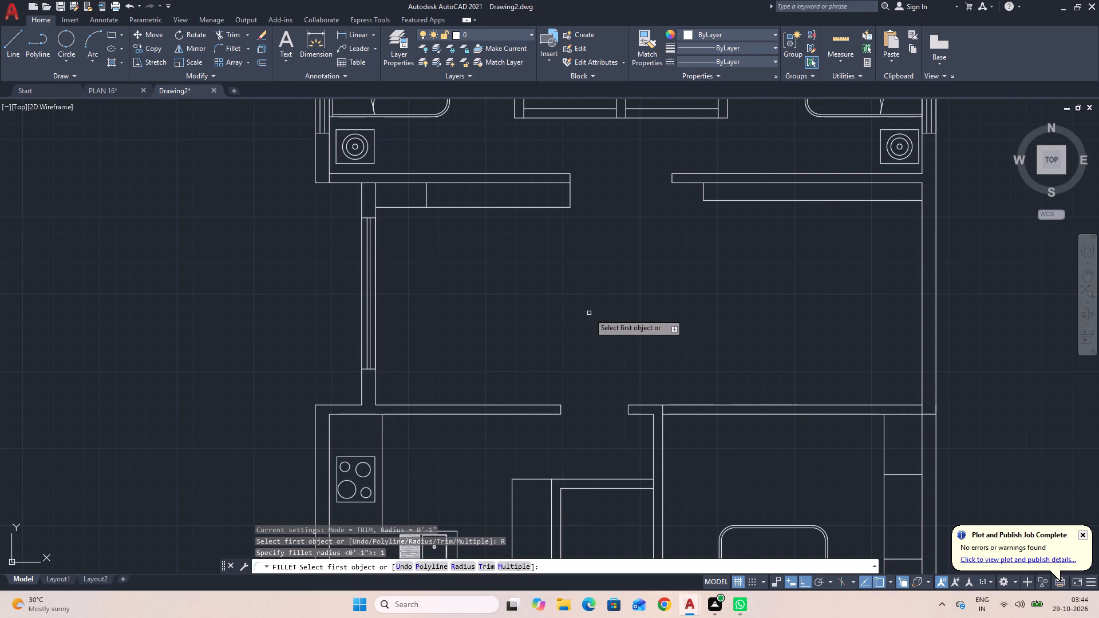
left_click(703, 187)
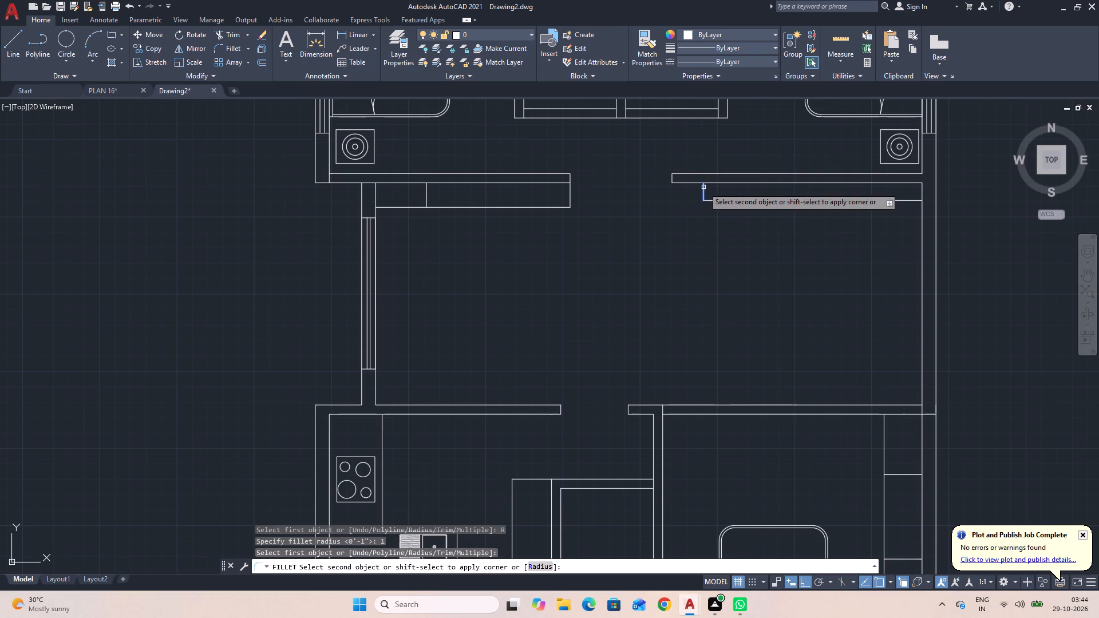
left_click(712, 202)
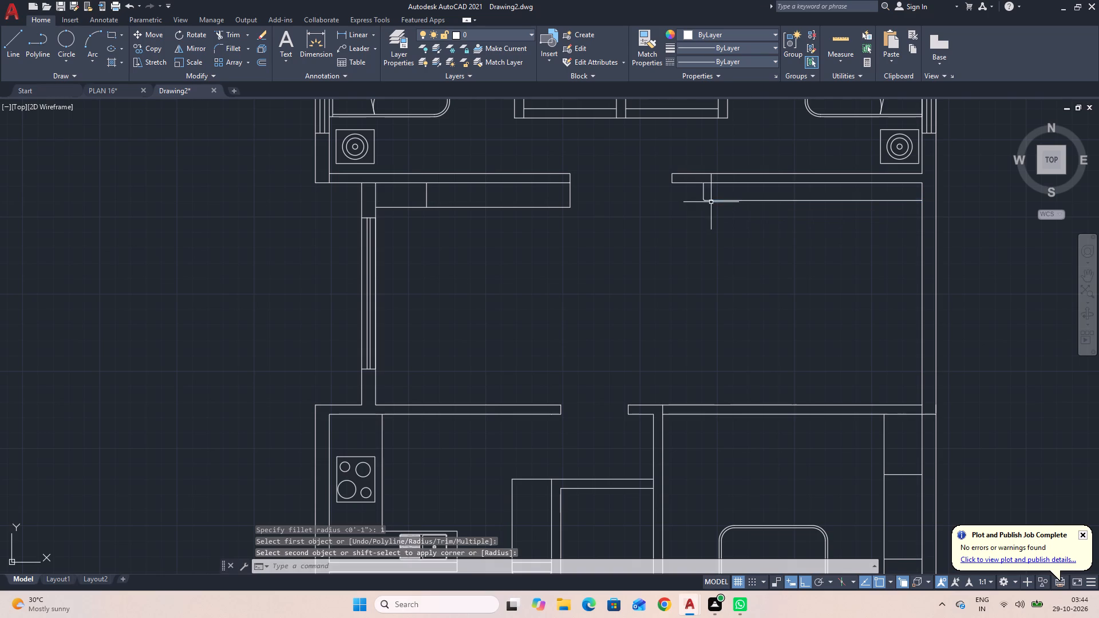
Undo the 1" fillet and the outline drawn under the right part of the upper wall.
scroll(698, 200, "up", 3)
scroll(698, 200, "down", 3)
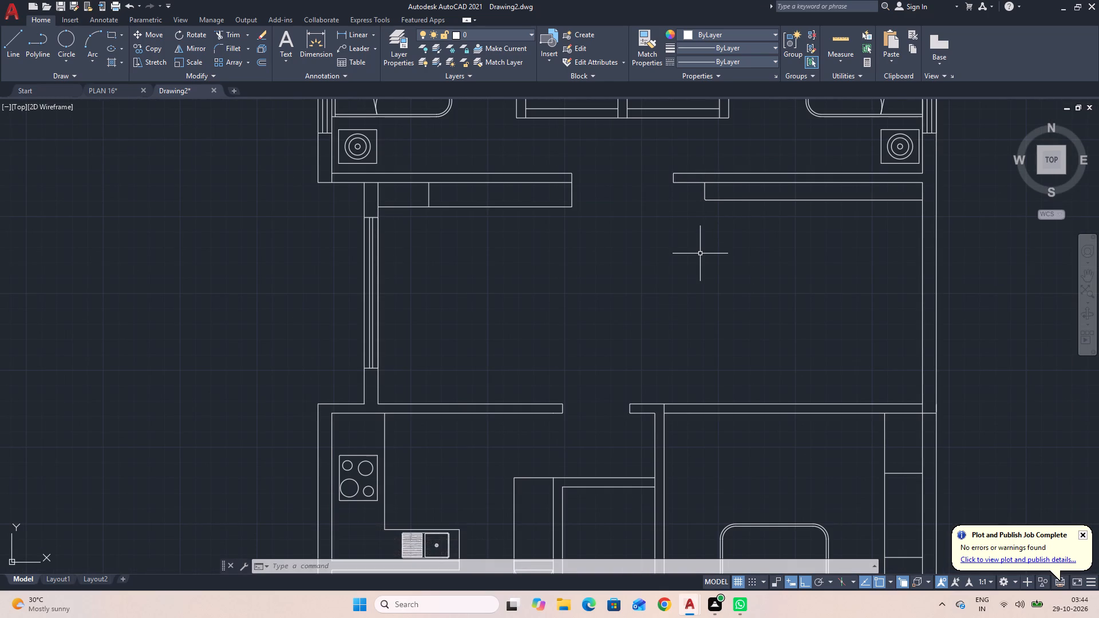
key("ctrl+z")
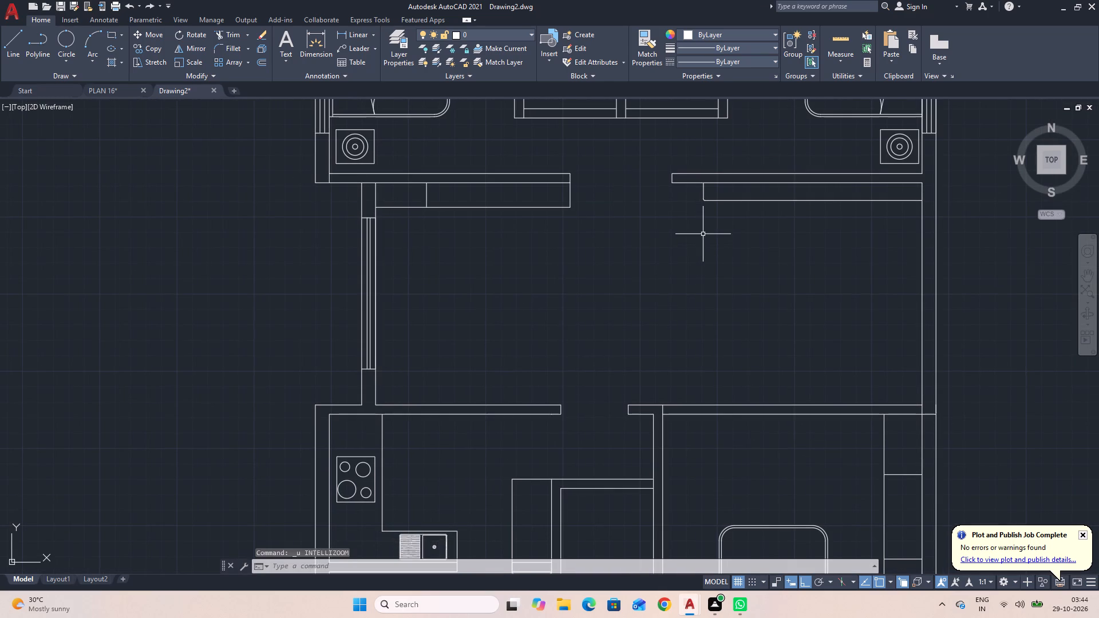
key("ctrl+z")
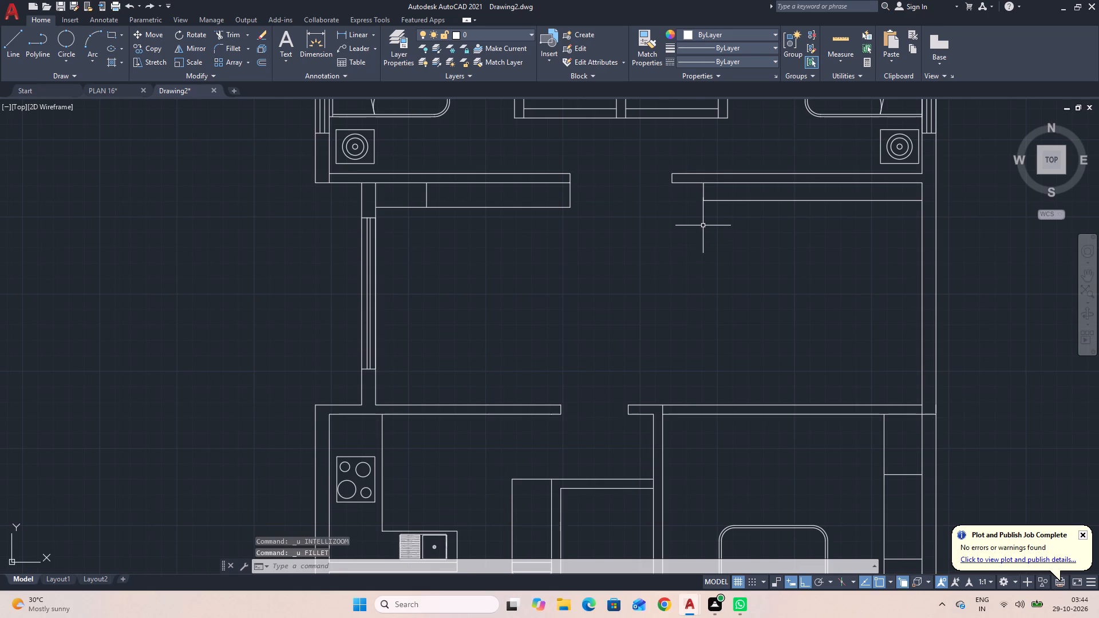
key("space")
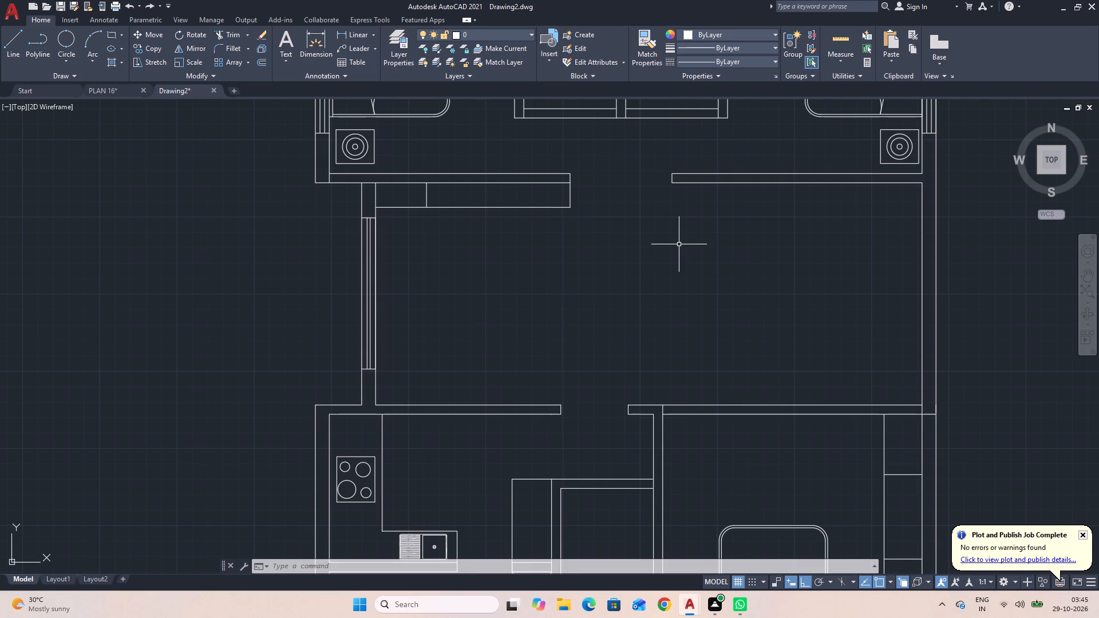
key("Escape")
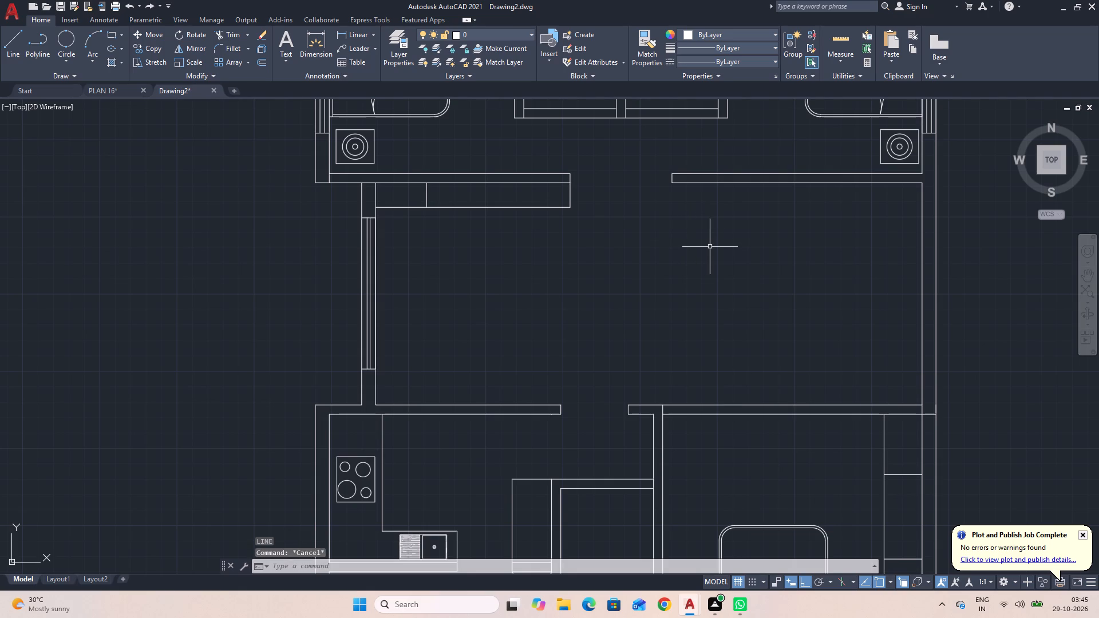
Draw an outline under the right part of the upper wall to the right wall, matching the left cabinet's depth.
type("L")
key("space")
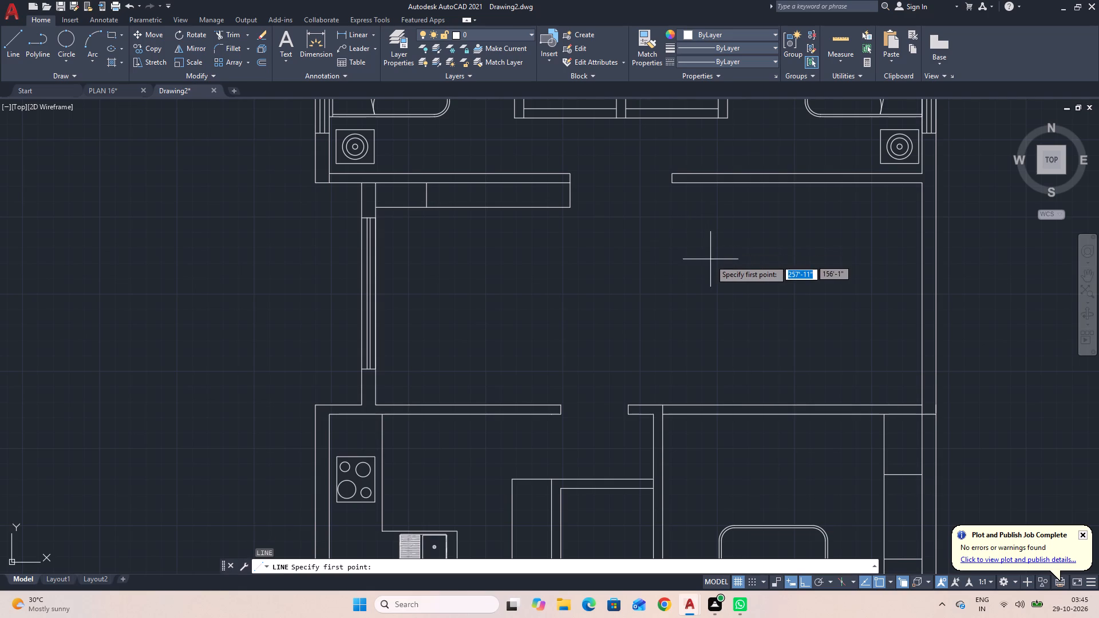
left_click(692, 185)
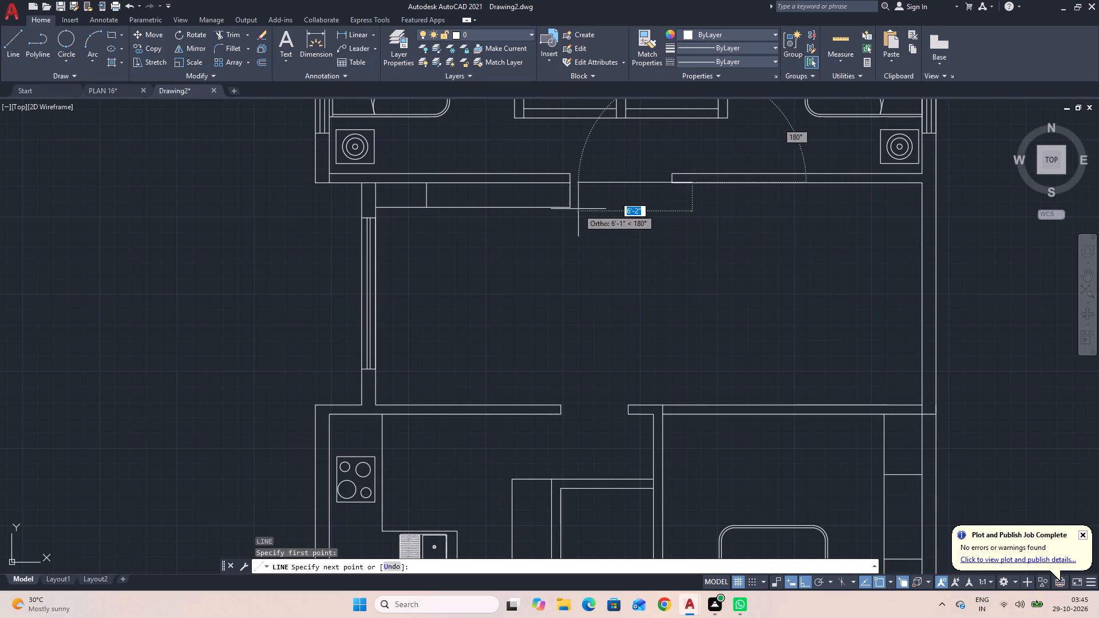
left_click(677, 208)
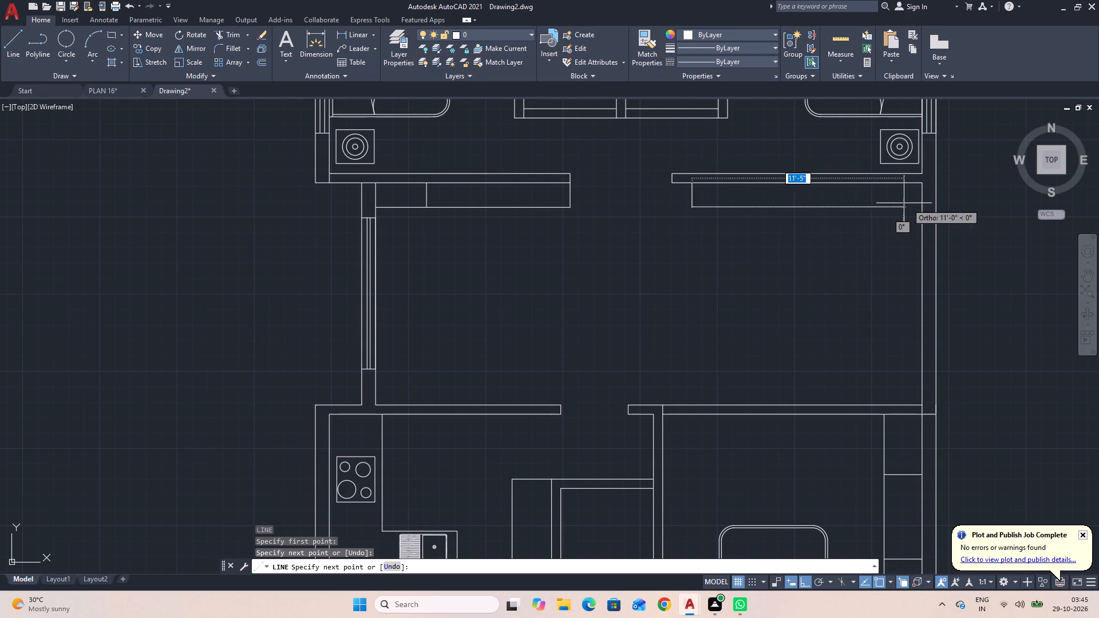
left_click(921, 205)
key("Escape")
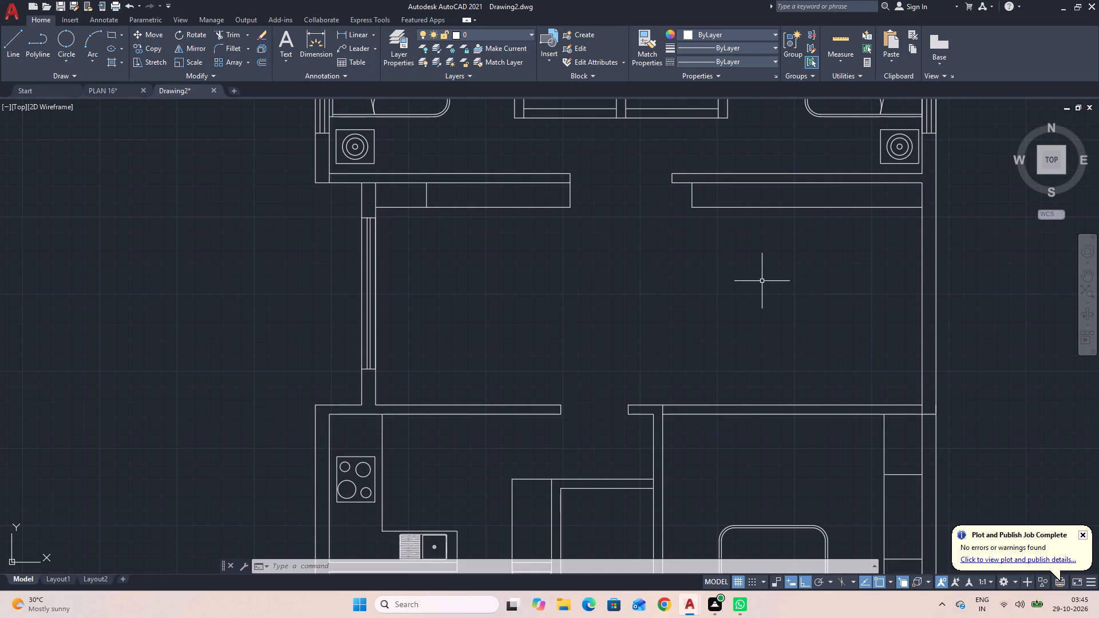
Fillet the right-hand outline's free corner near the door opening with a 5" radius.
key("f")
key("space")
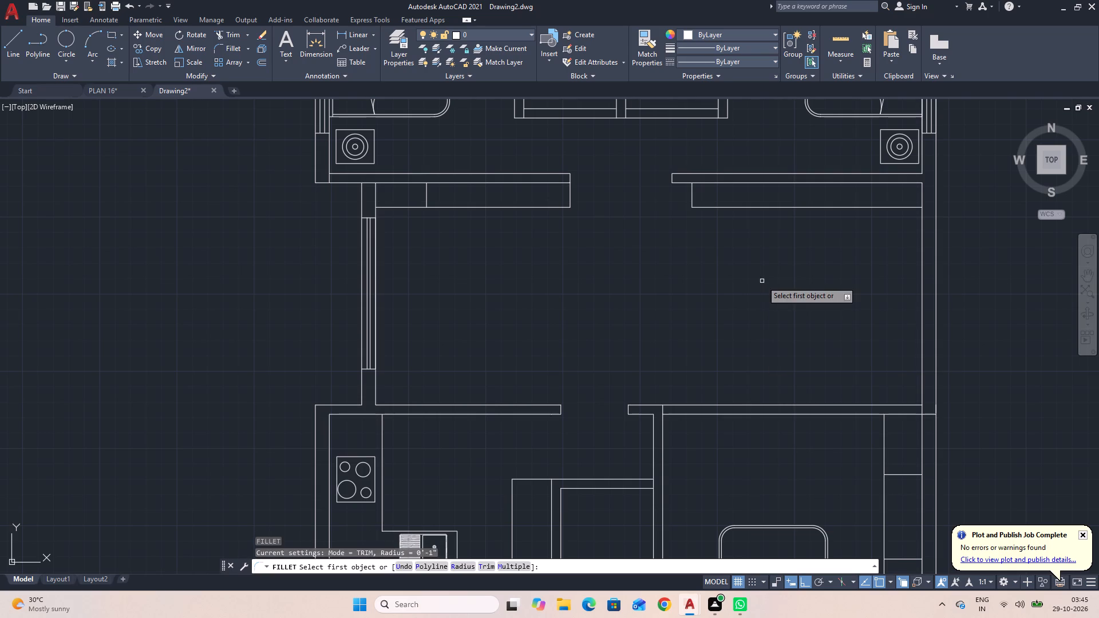
left_click(456, 562)
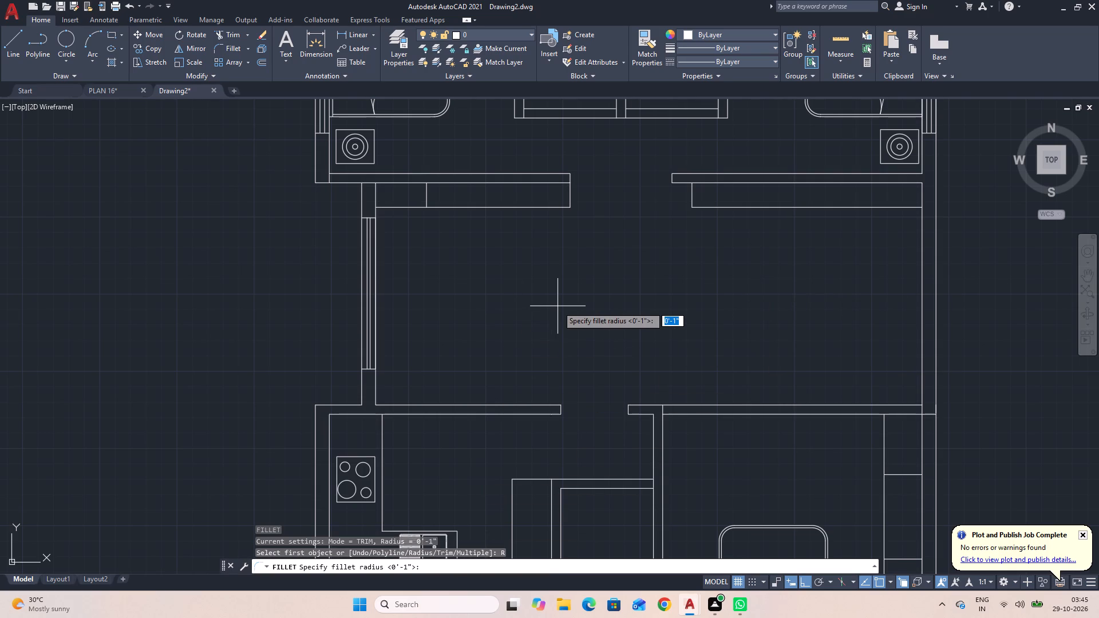
key("5")
key("Return")
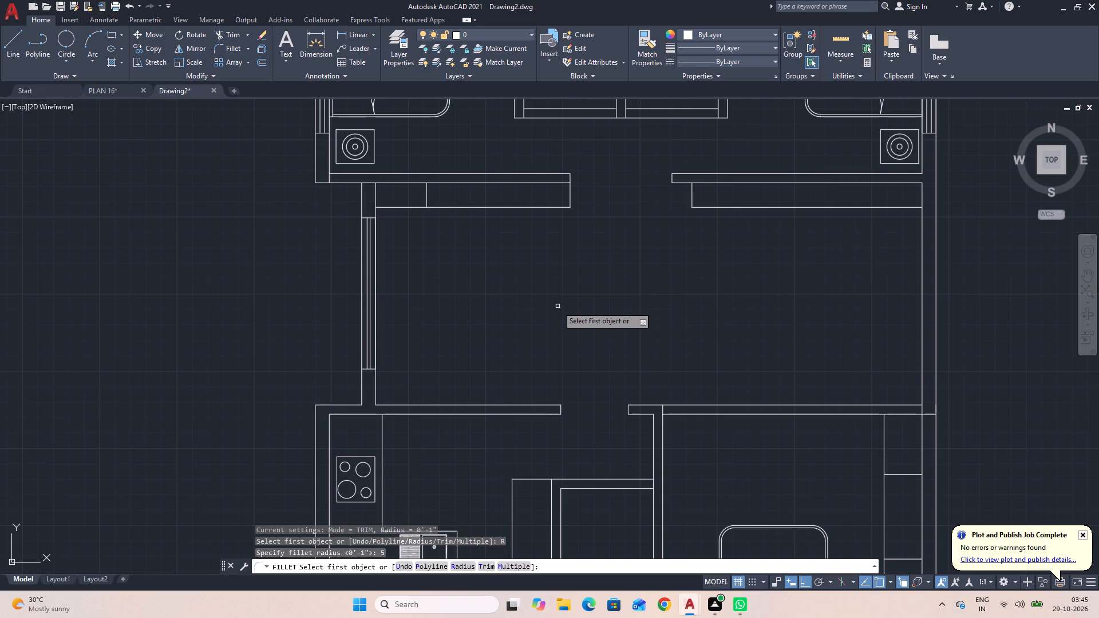
left_click(691, 197)
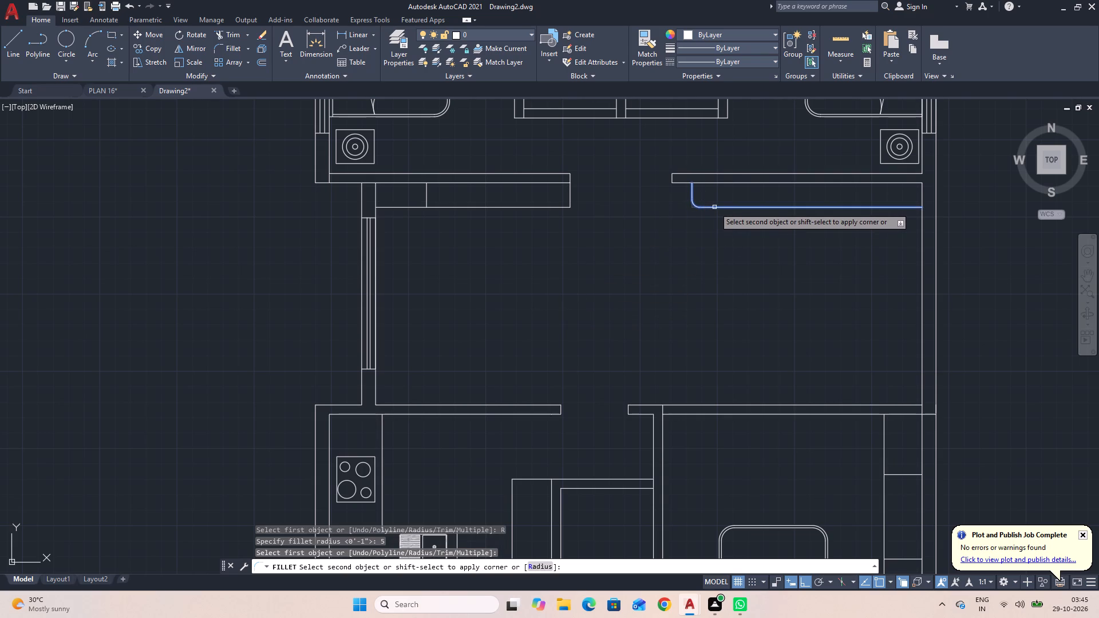
left_click(715, 207)
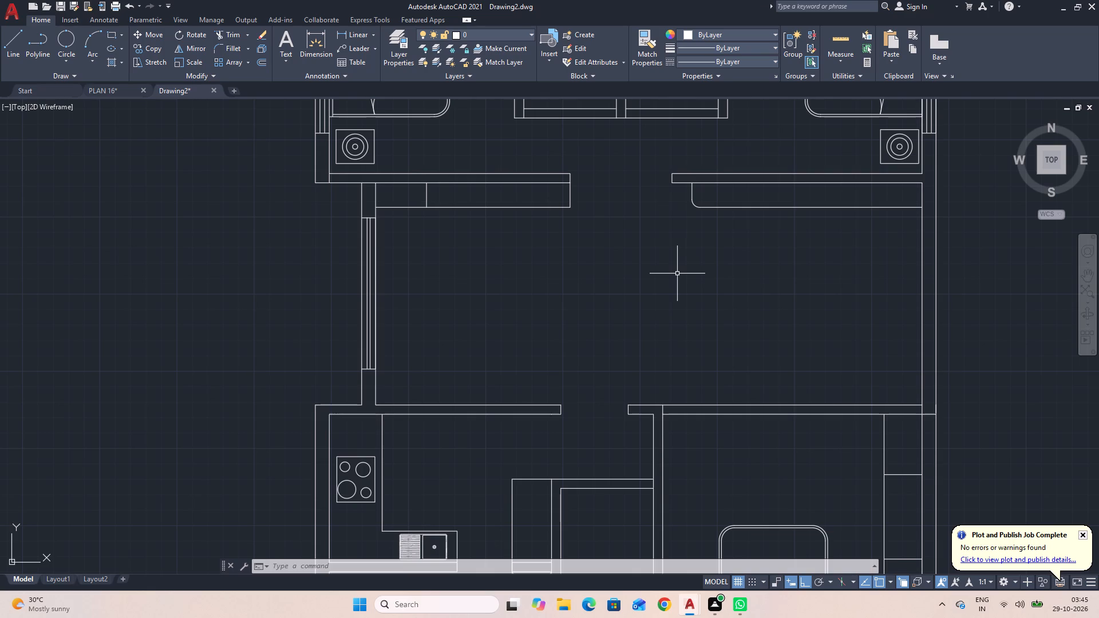
scroll(677, 274, "down", 1)
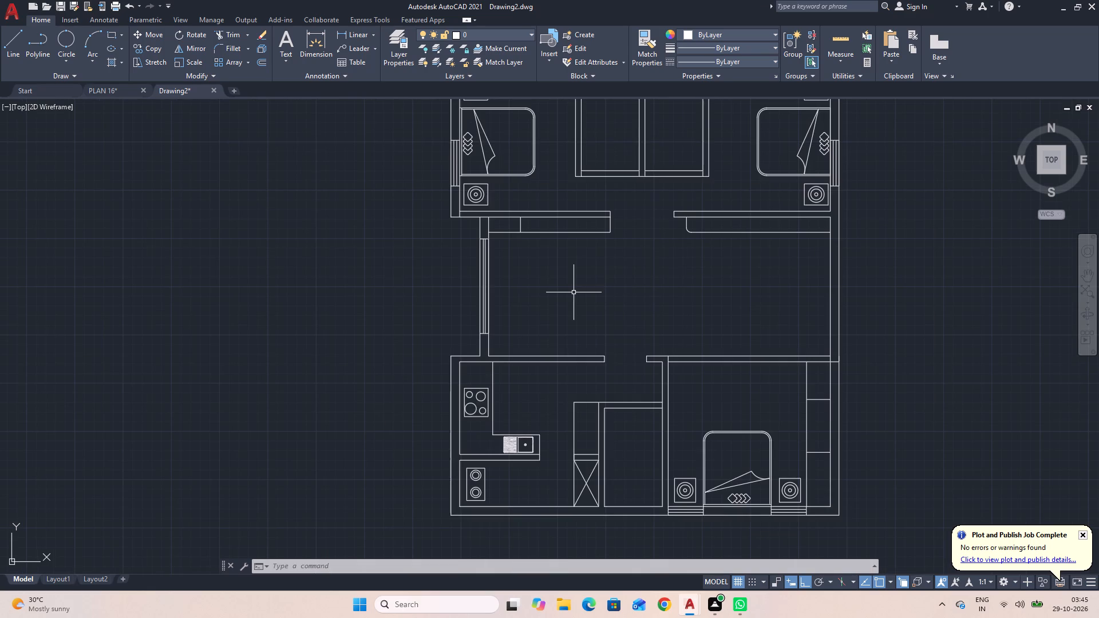
key("Escape")
key("space")
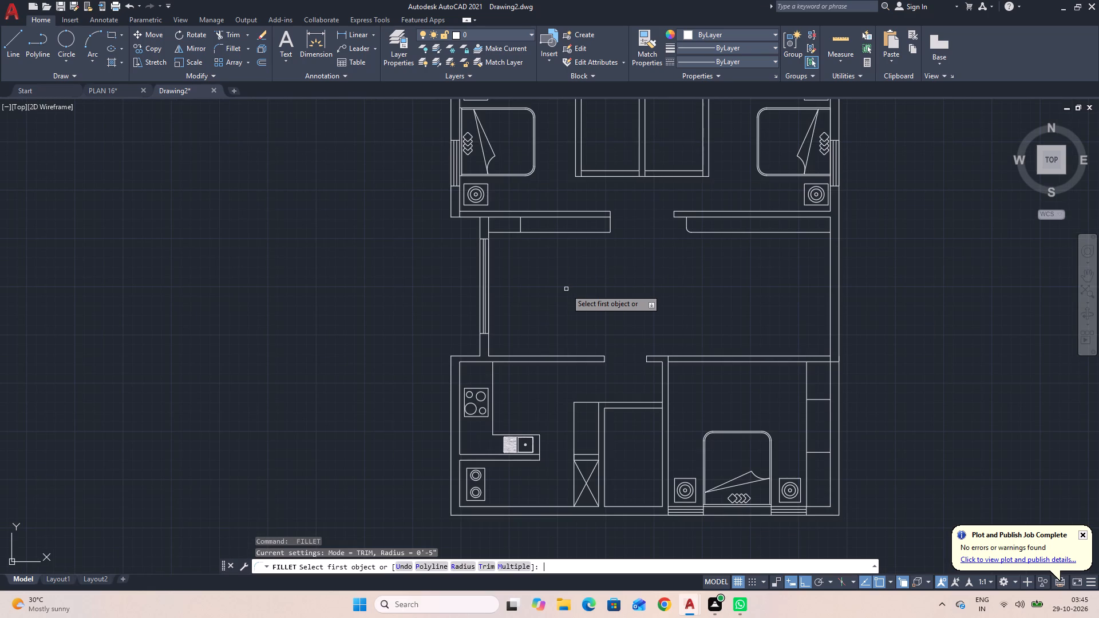
key("Escape")
Draw a rectangular table outline about 4'-10" wide with lines in the left half of the middle room.
type("L")
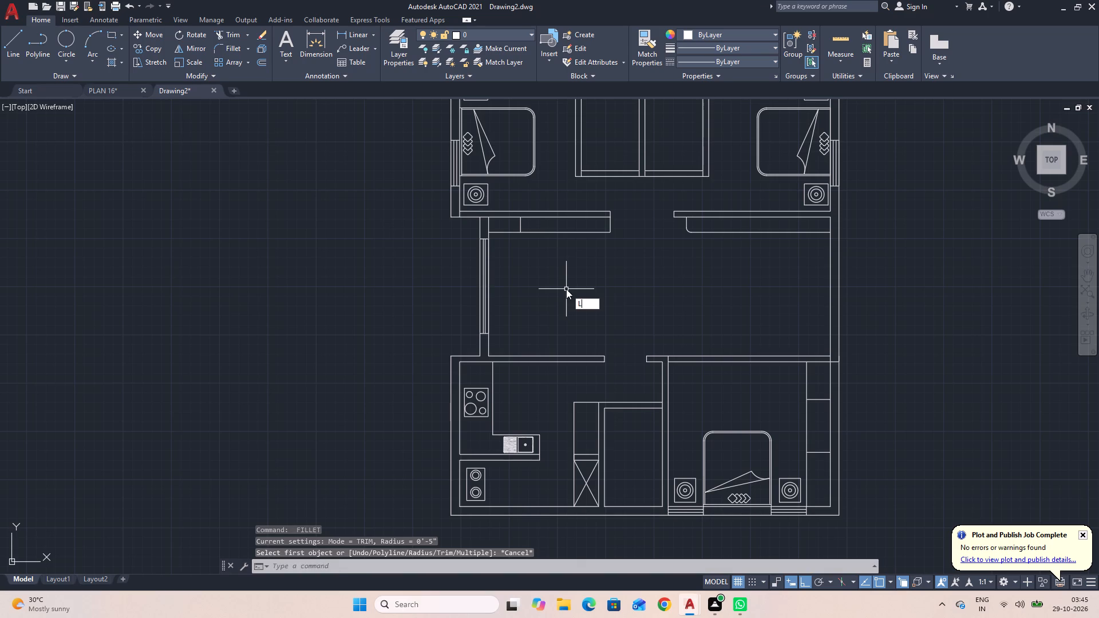
key("space")
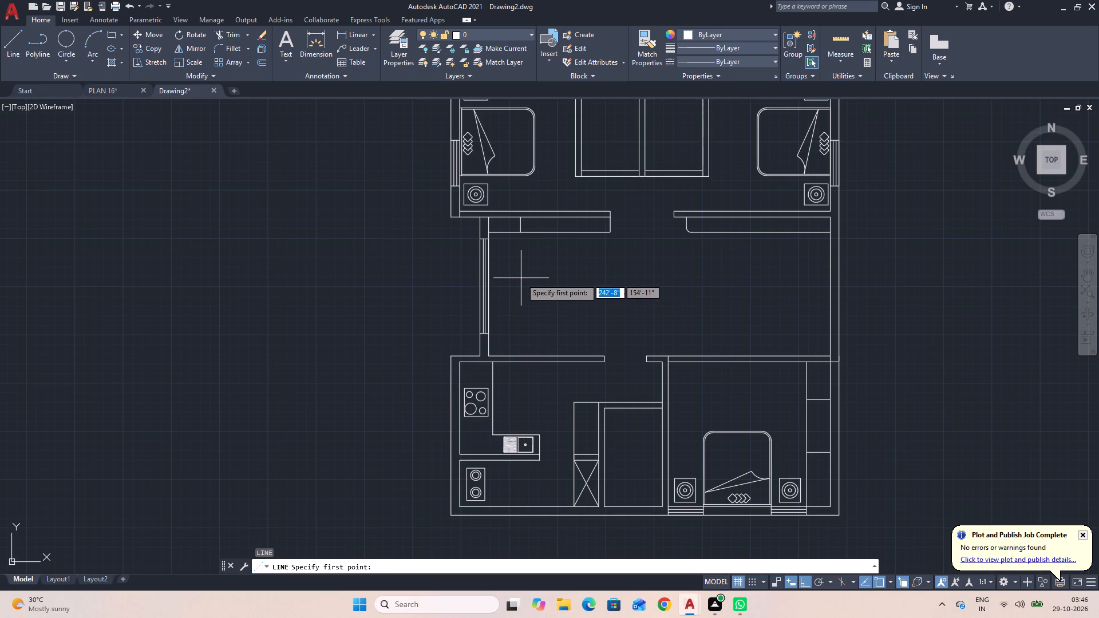
left_click(525, 275)
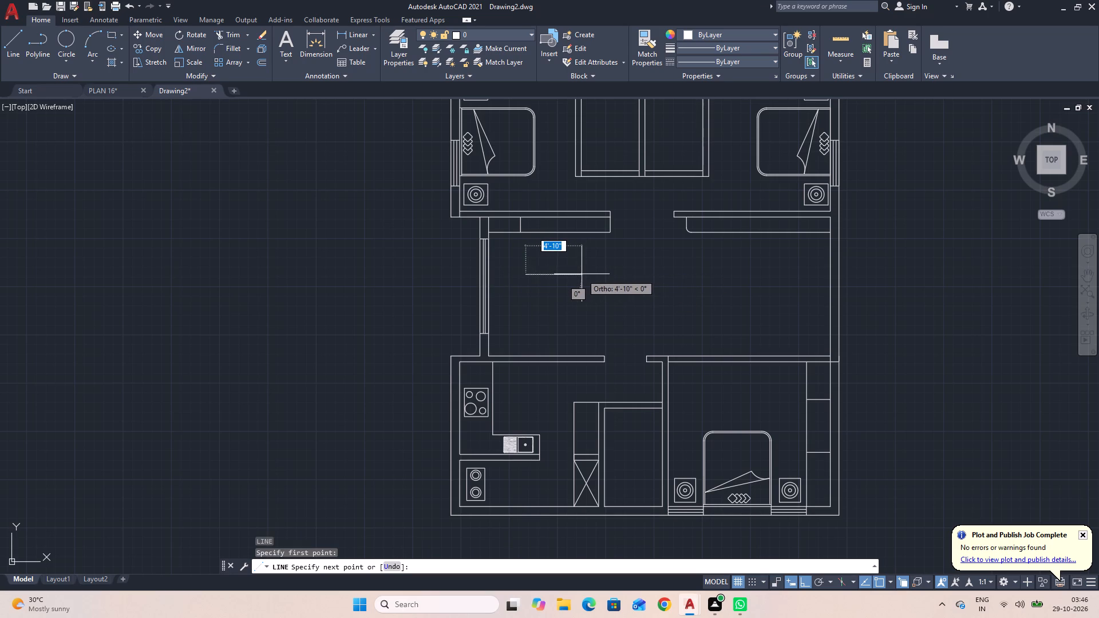
left_click(582, 274)
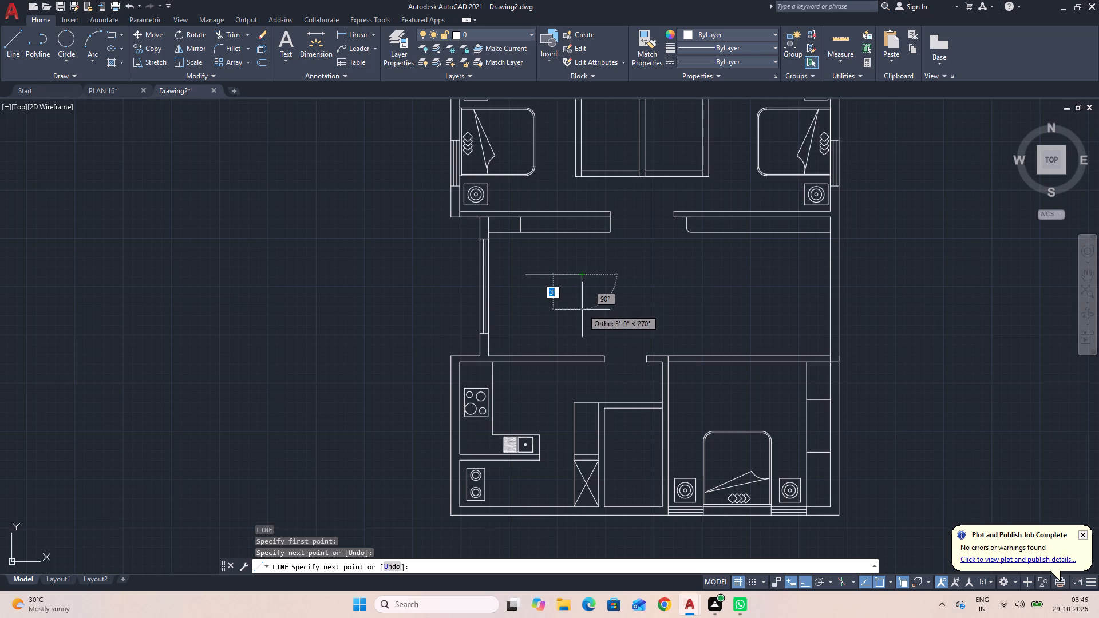
left_click(582, 316)
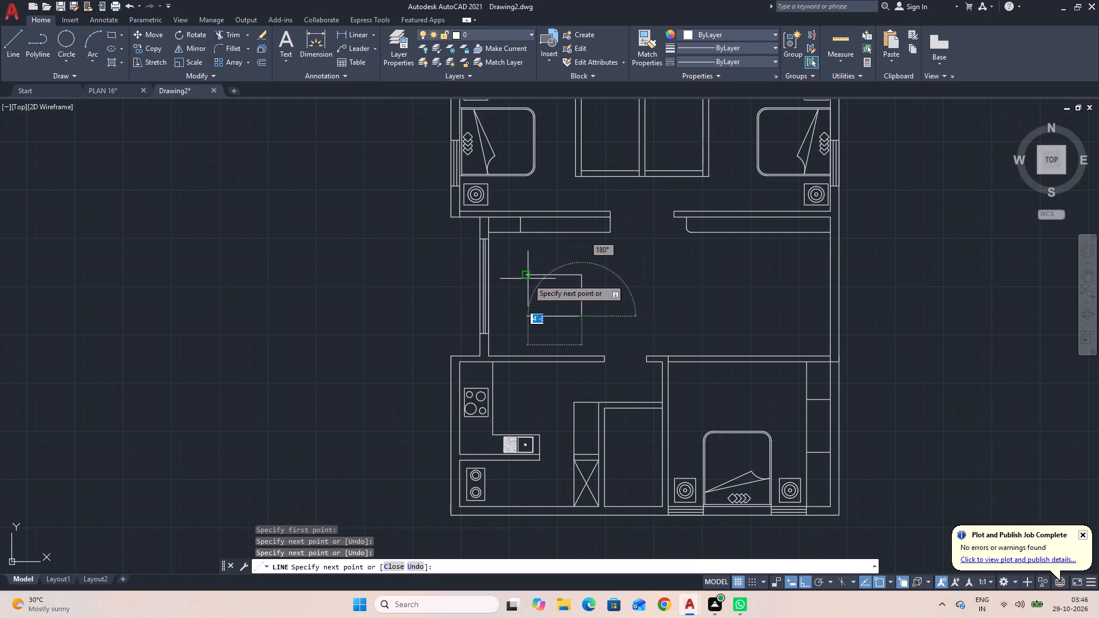
left_click(528, 295)
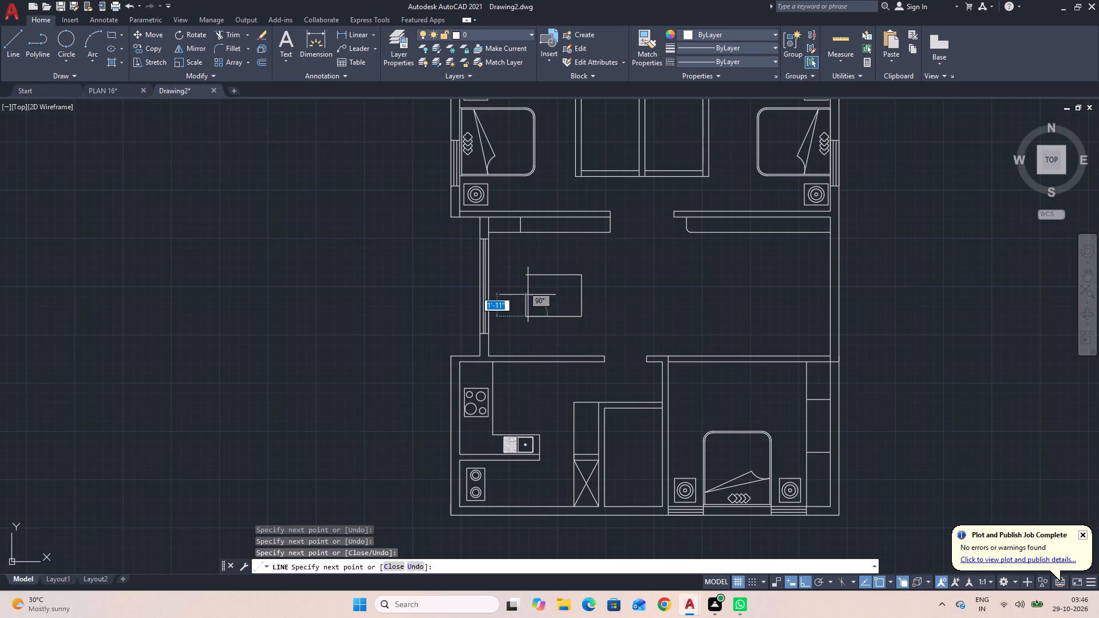
left_click(526, 276)
key("Escape")
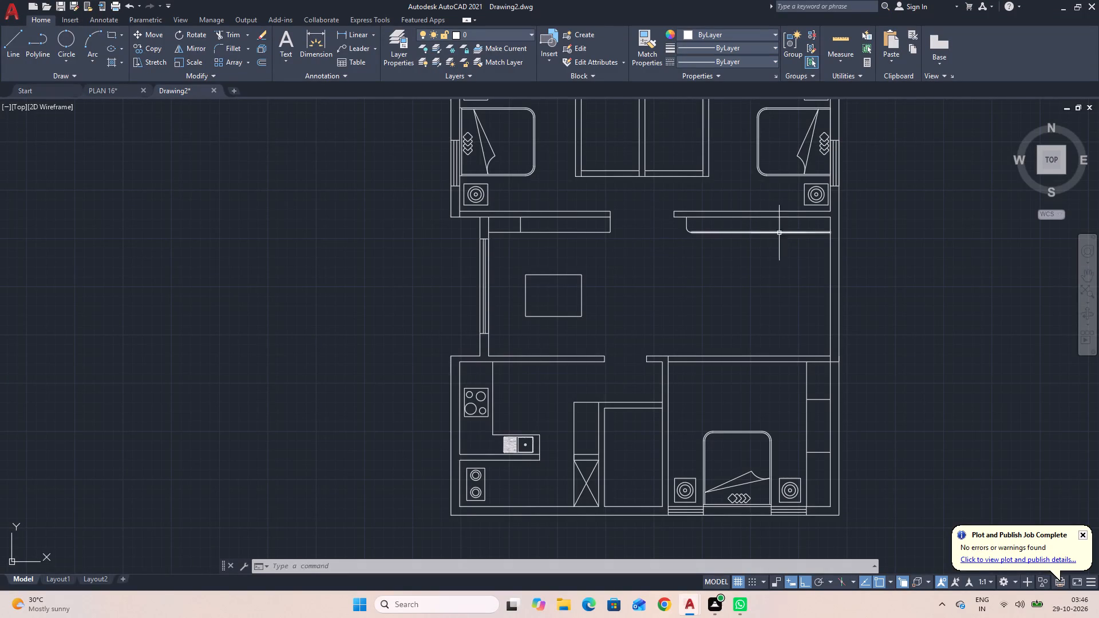
Copy the upper-left bedroom's lower side table twice along the middle room's lower wall, near the left corner and about 7'-4" farther right.
scroll(492, 204, "up", 3)
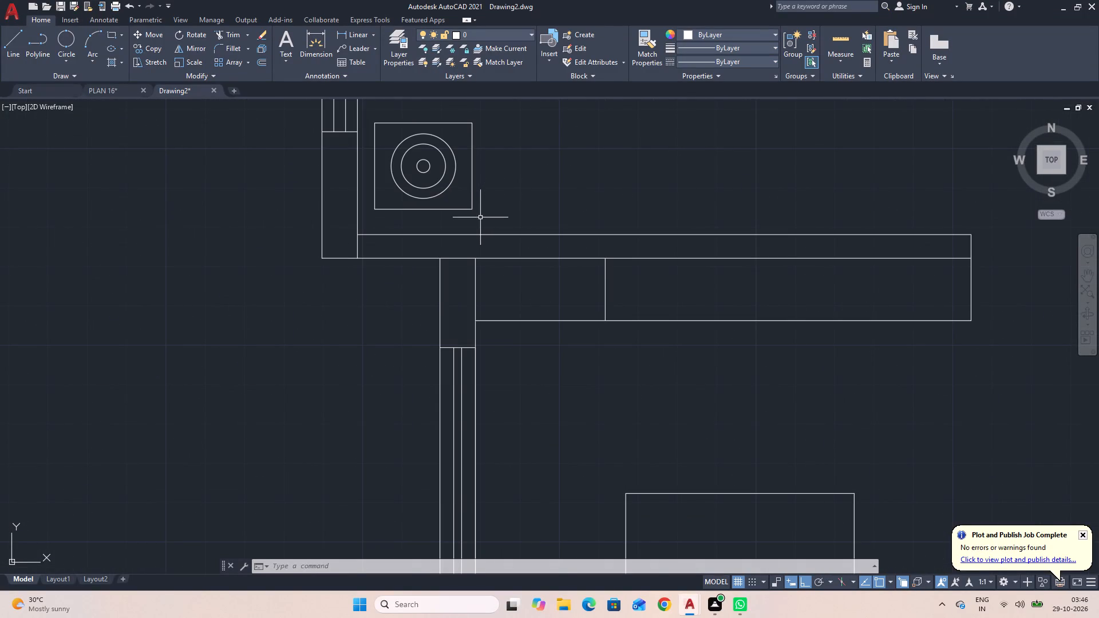
left_click(480, 219)
left_click(364, 116)
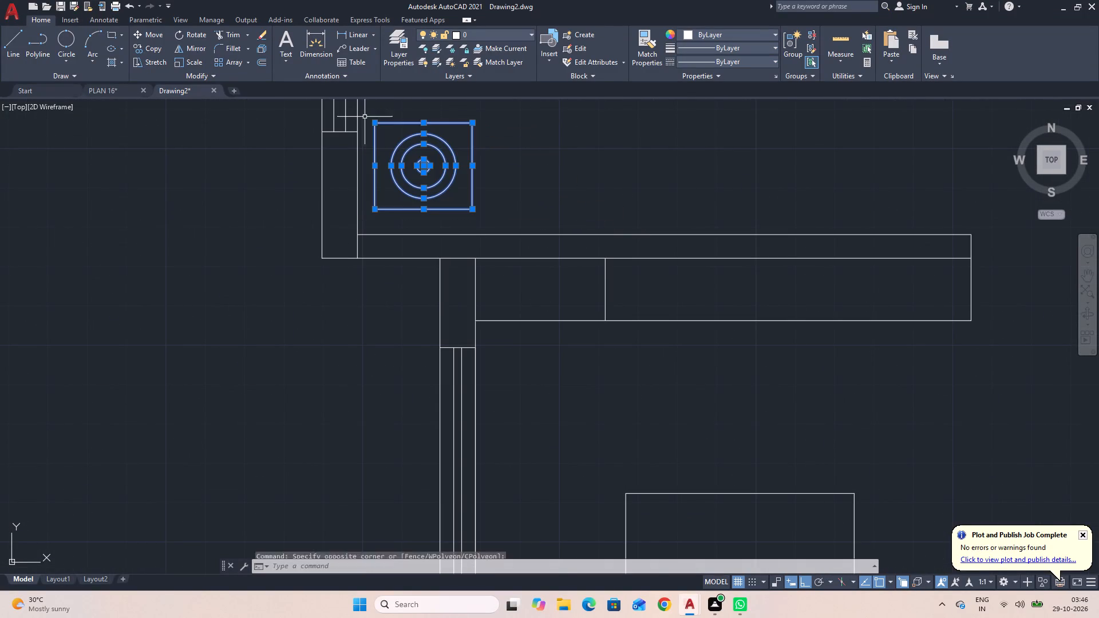
scroll(584, 149, "down", 2)
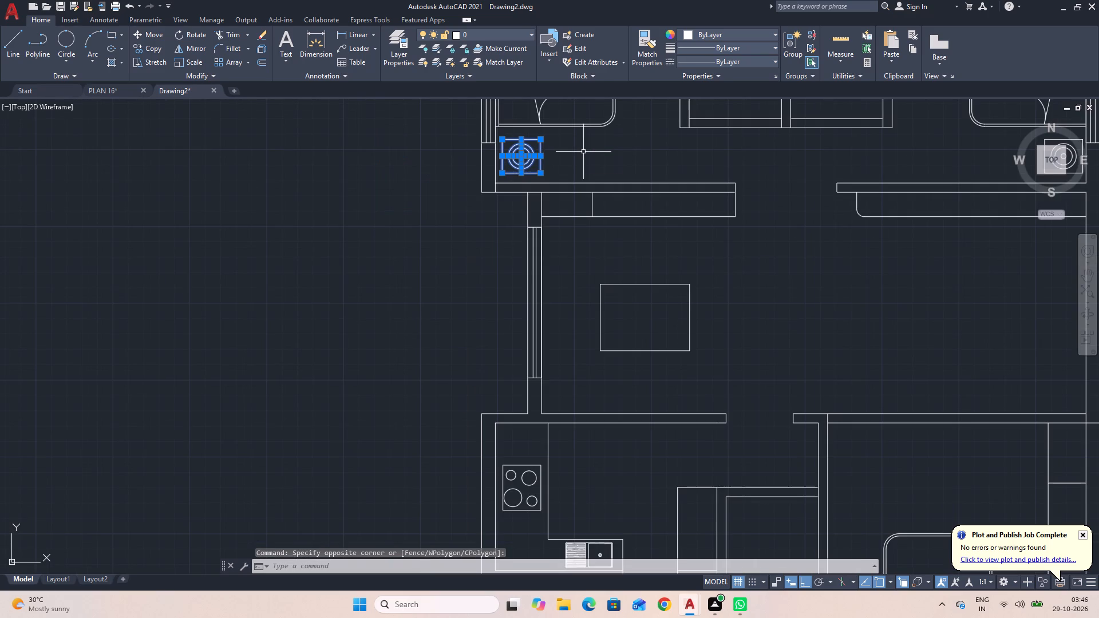
type("CO")
key("space")
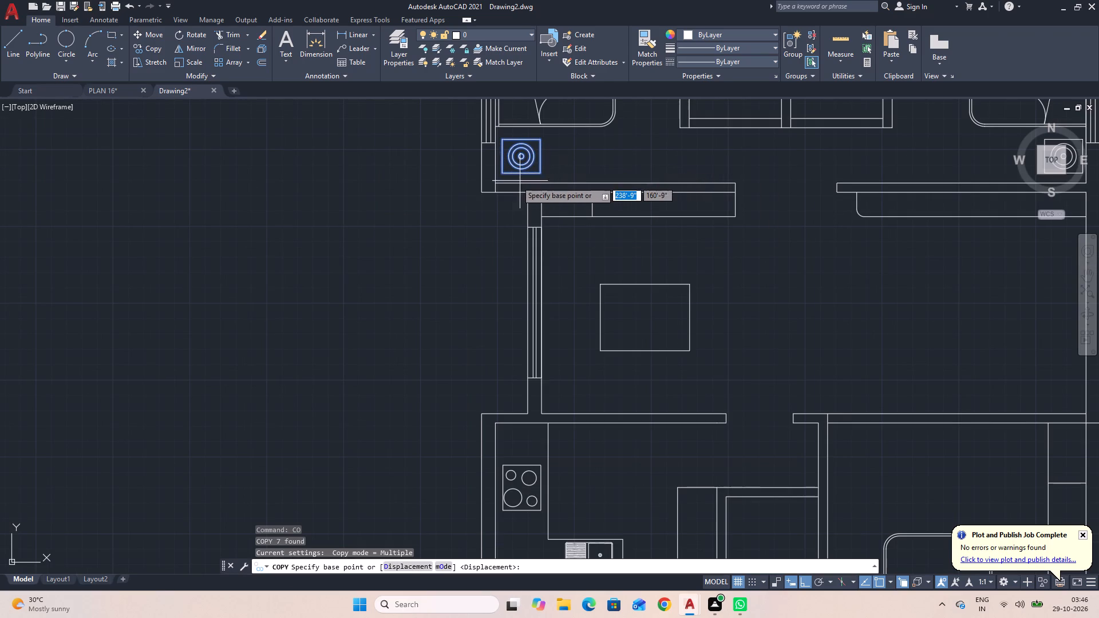
left_click(505, 171)
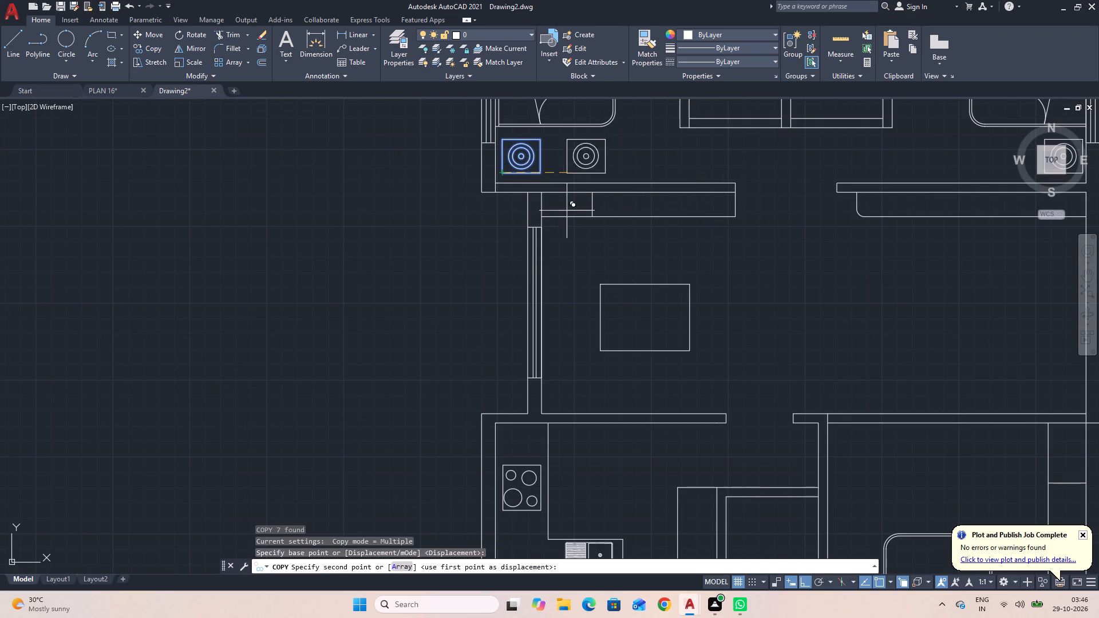
key("F8")
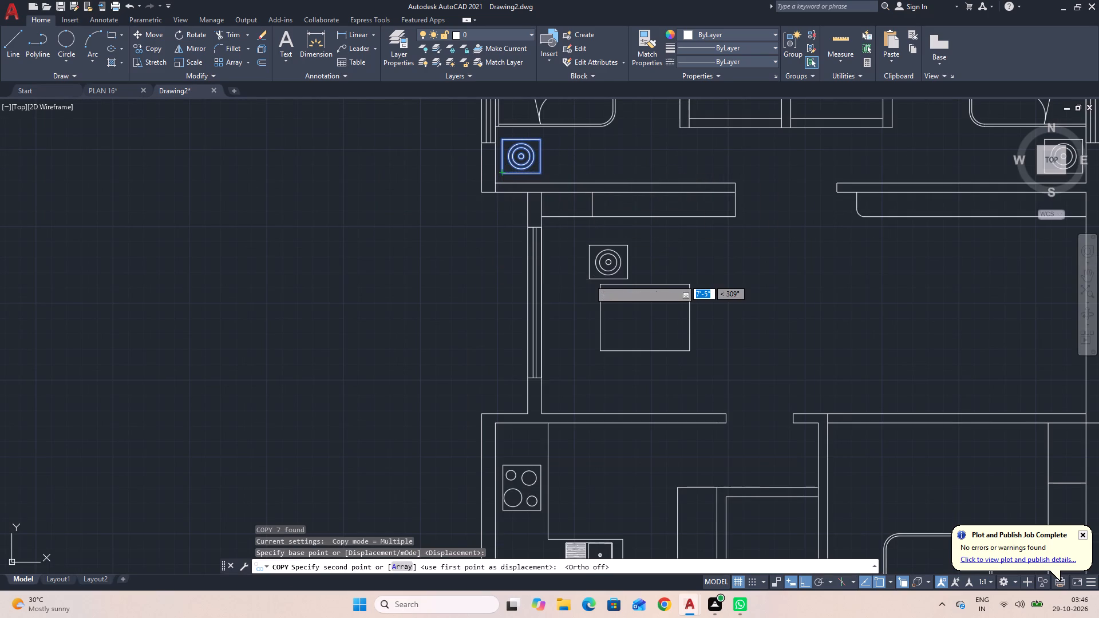
scroll(615, 329, "down", 2)
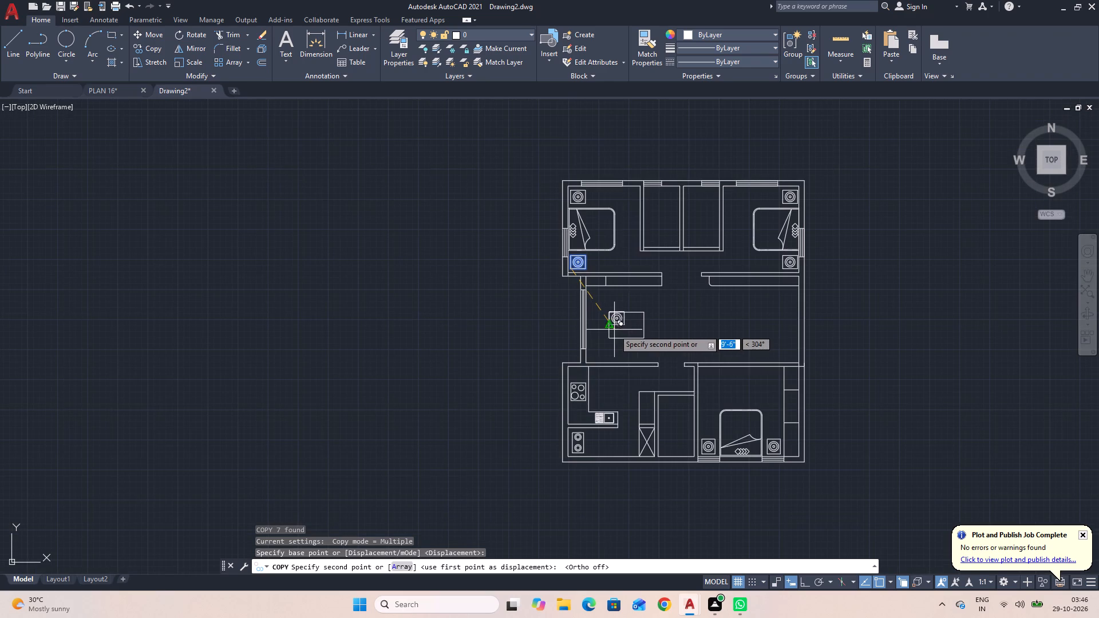
middle_click_drag(610, 387, 589, 330)
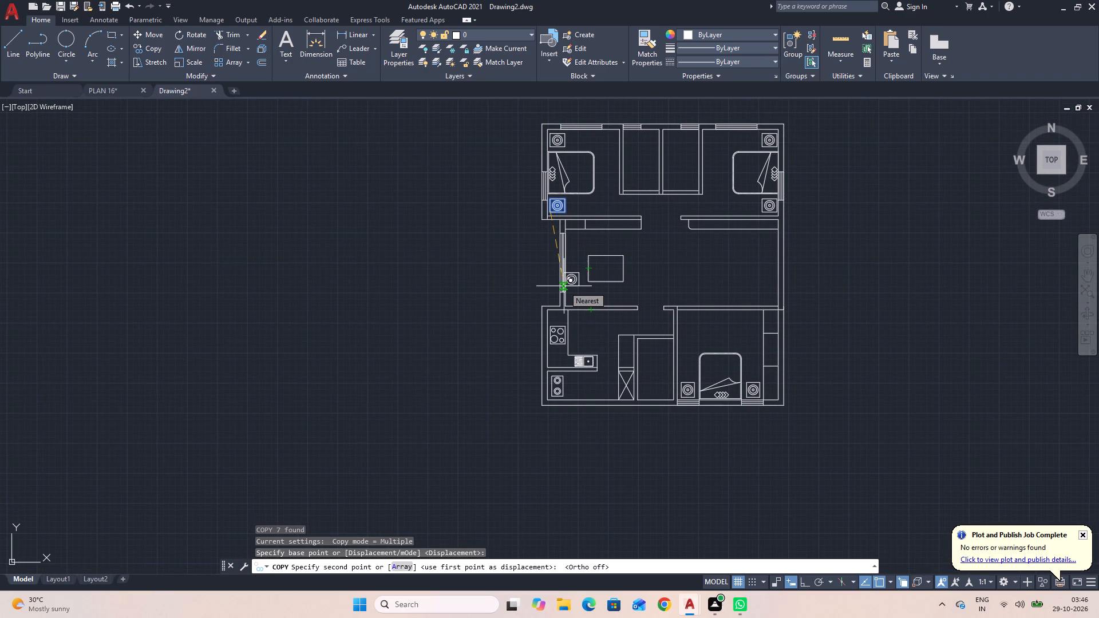
scroll(564, 286, "up", 1)
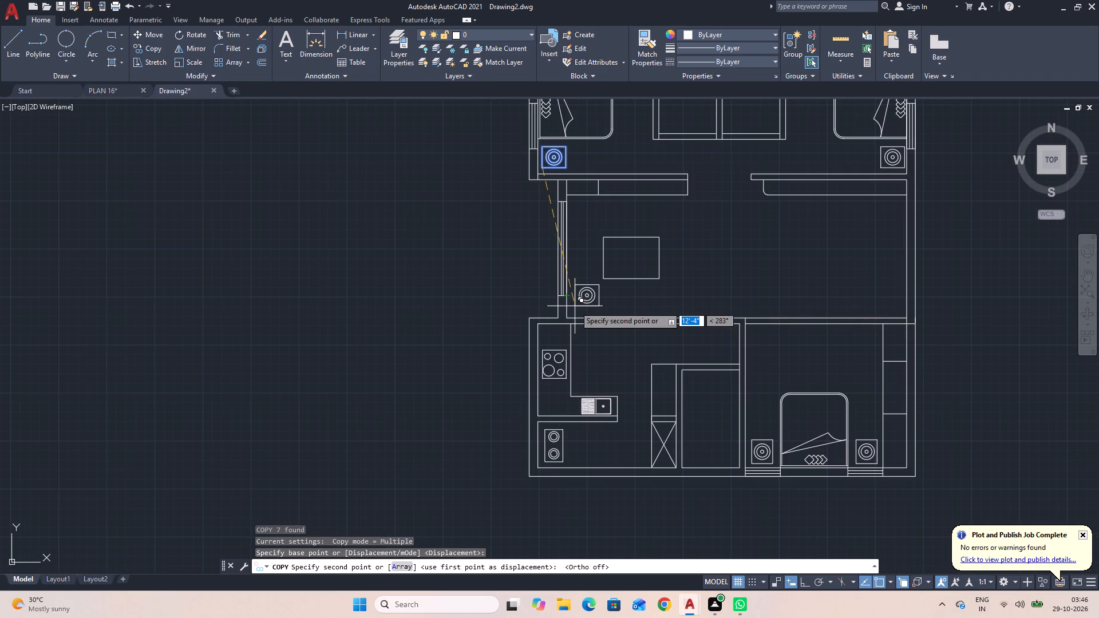
scroll(572, 312, "up", 2)
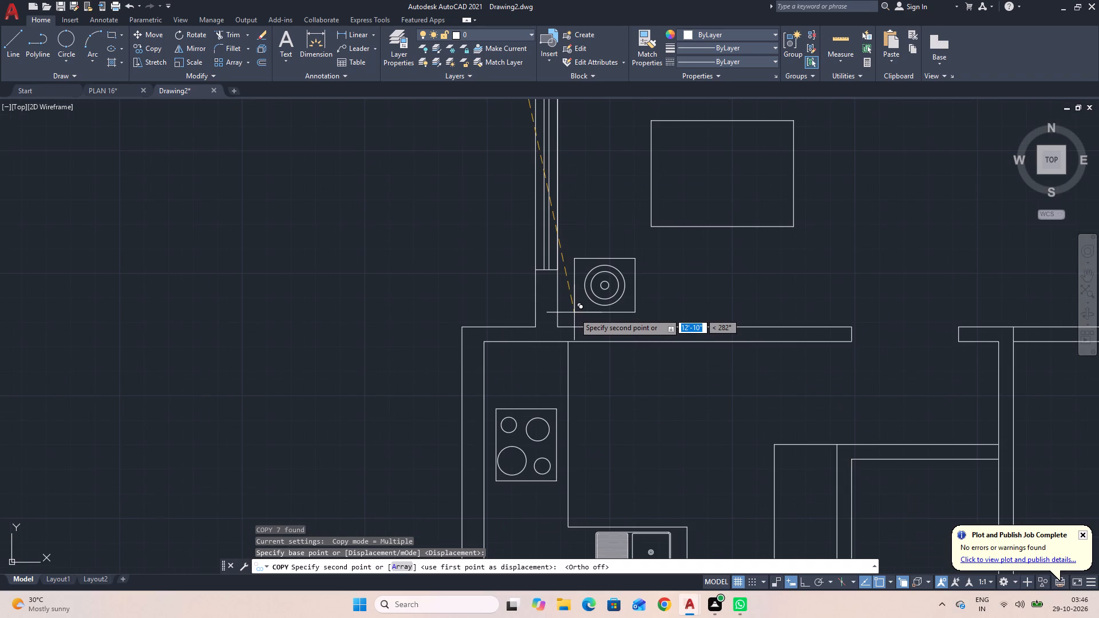
left_click(573, 317)
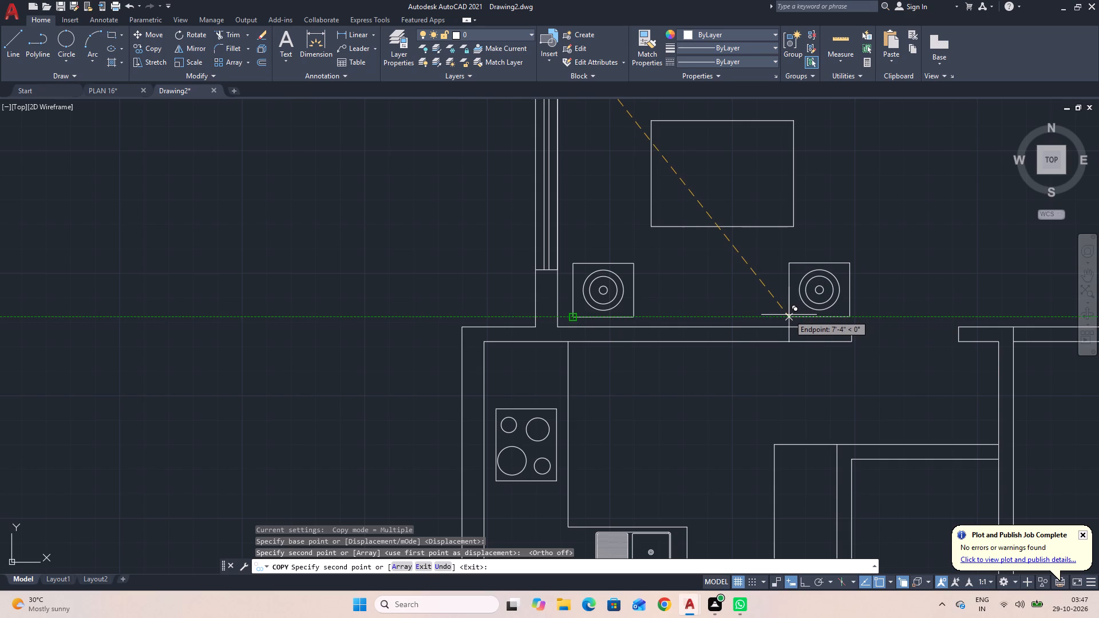
left_click(789, 315)
key("Escape")
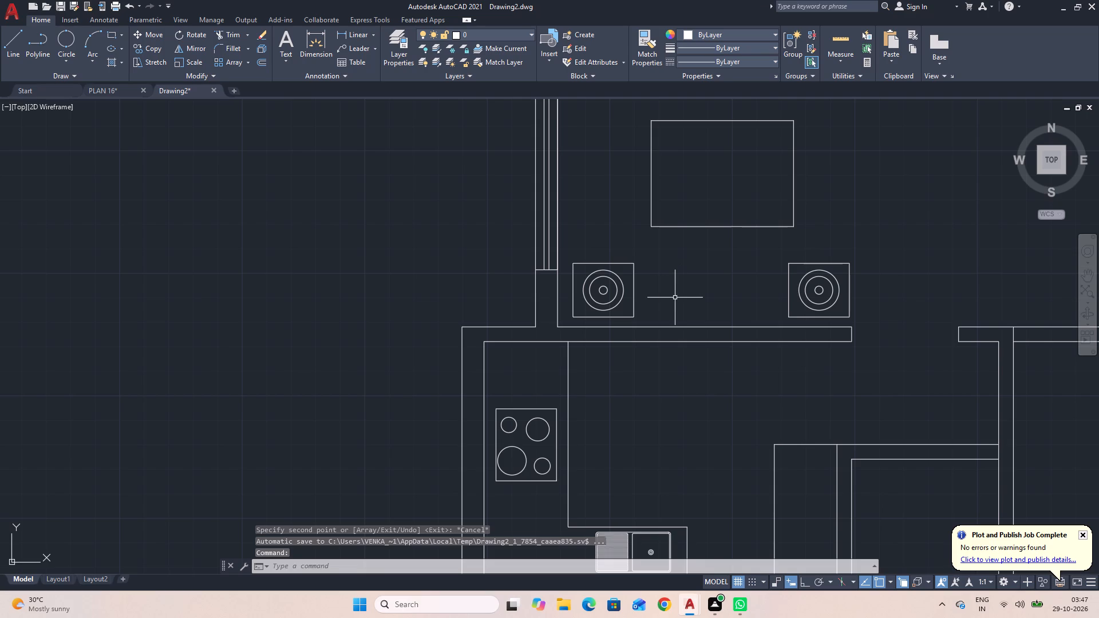
Draw a rectangular sofa outline about 4'-5" by 2'-3" between the two copied side tables.
type("L")
key("space")
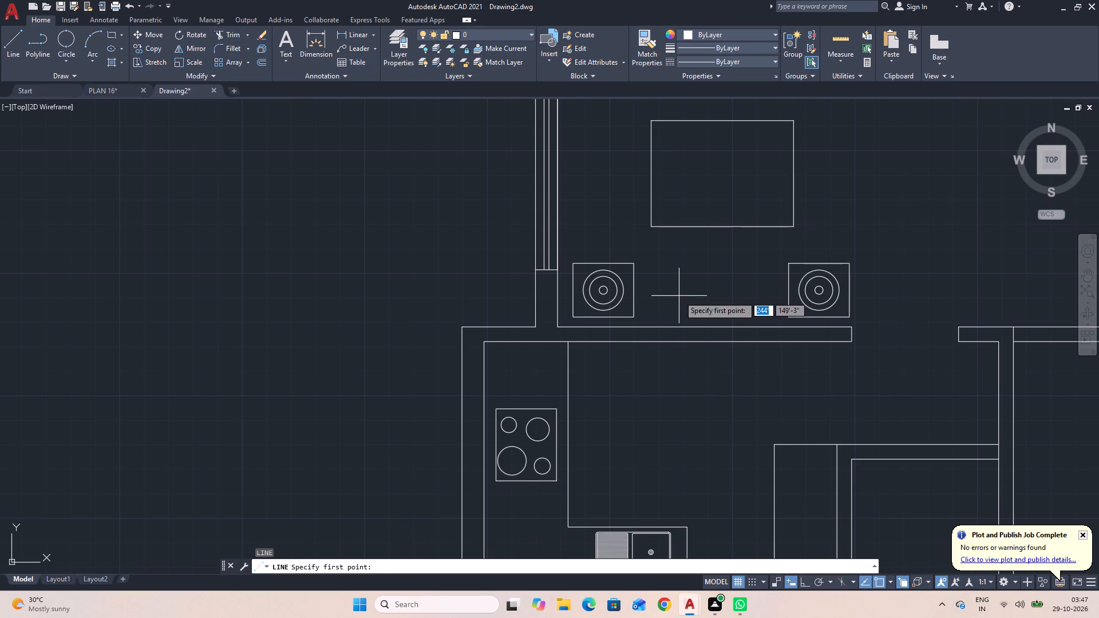
left_click(649, 253)
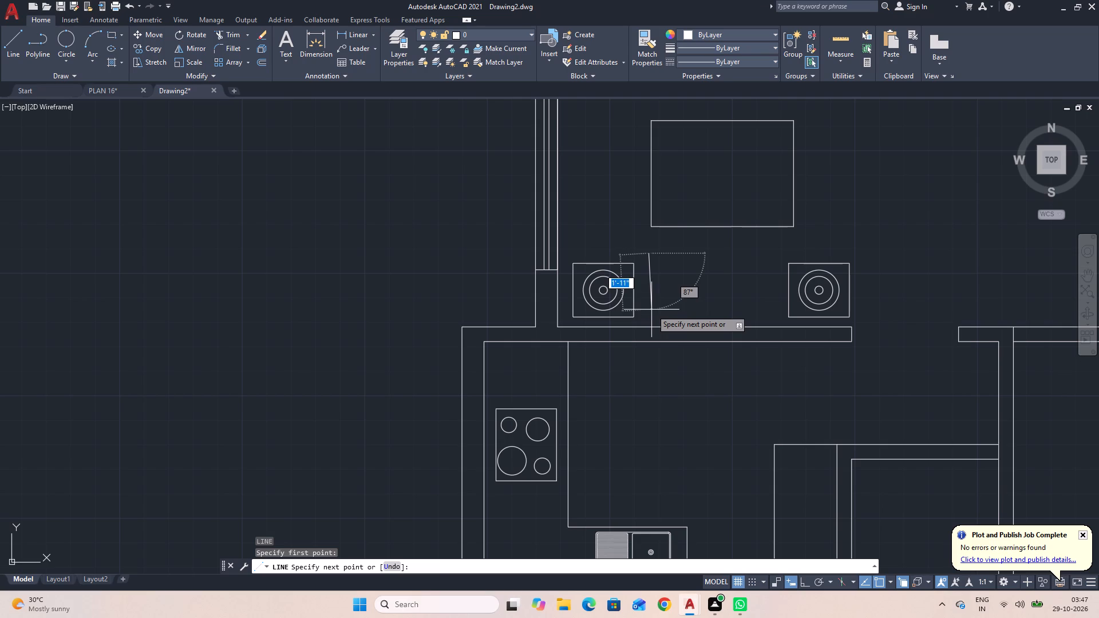
key("F8")
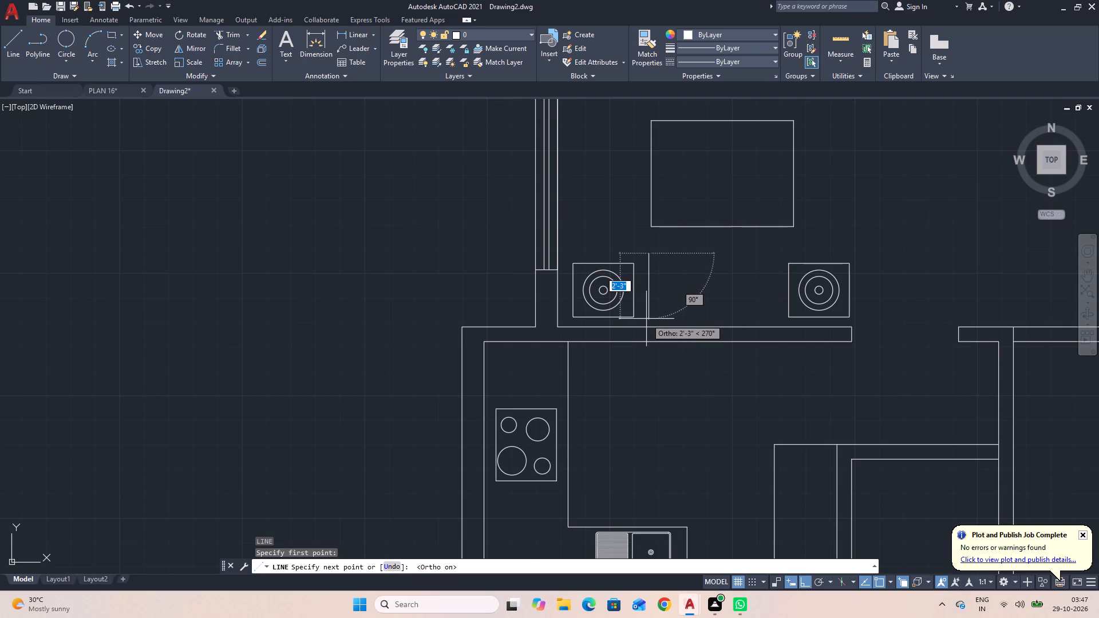
left_click(649, 320)
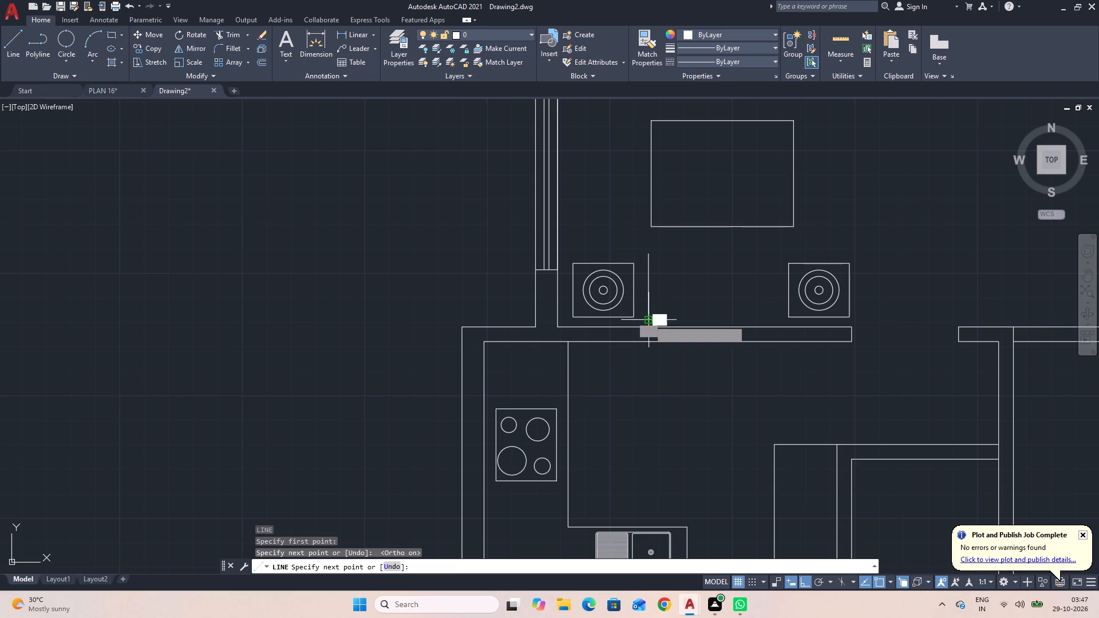
left_click(778, 318)
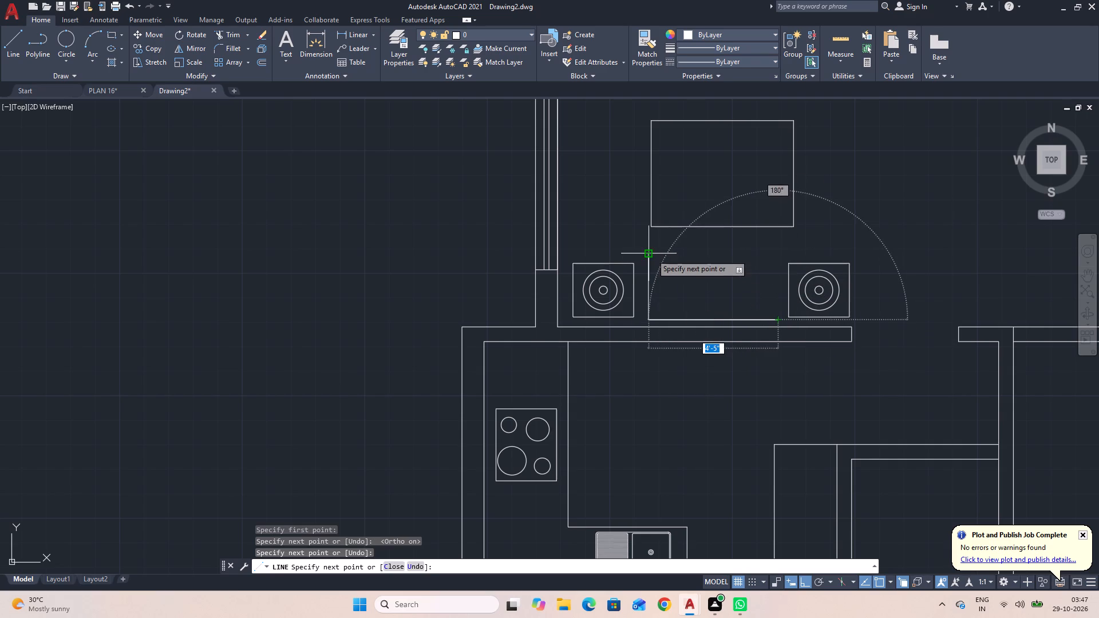
left_click(734, 252)
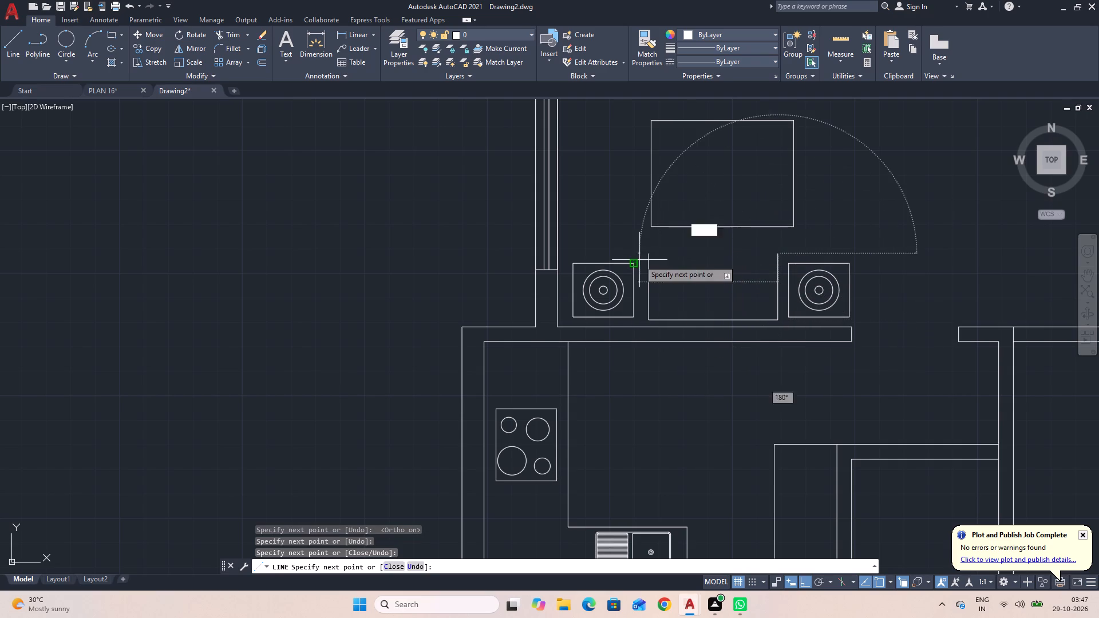
left_click(647, 253)
key("Escape")
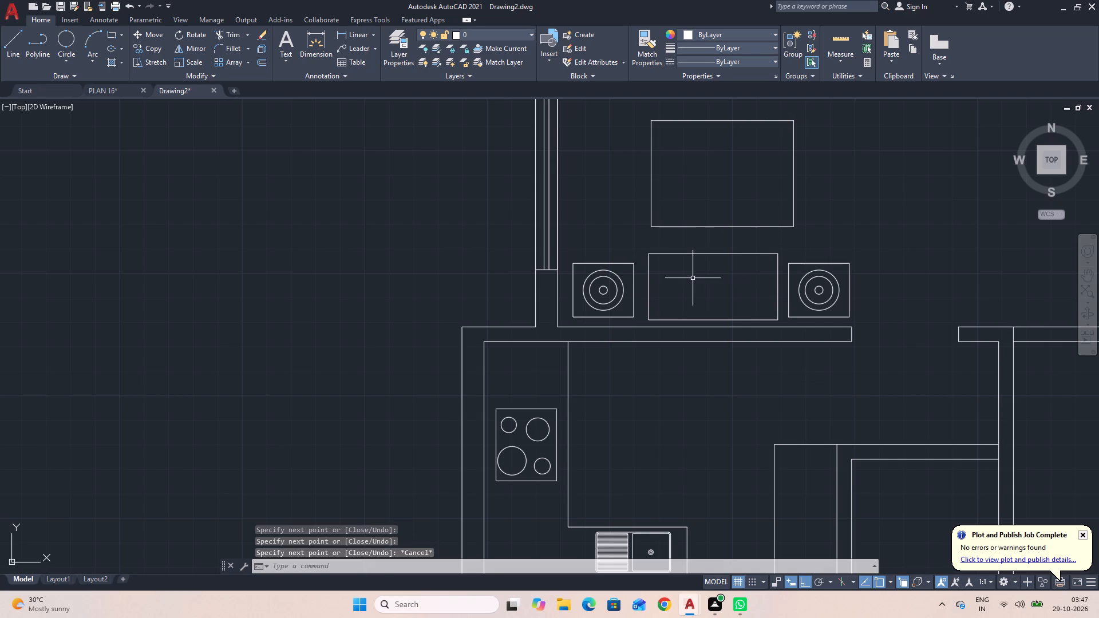
Divide the sofa outline with a vertical armrest line near each end and a horizontal backrest line between them.
key("space")
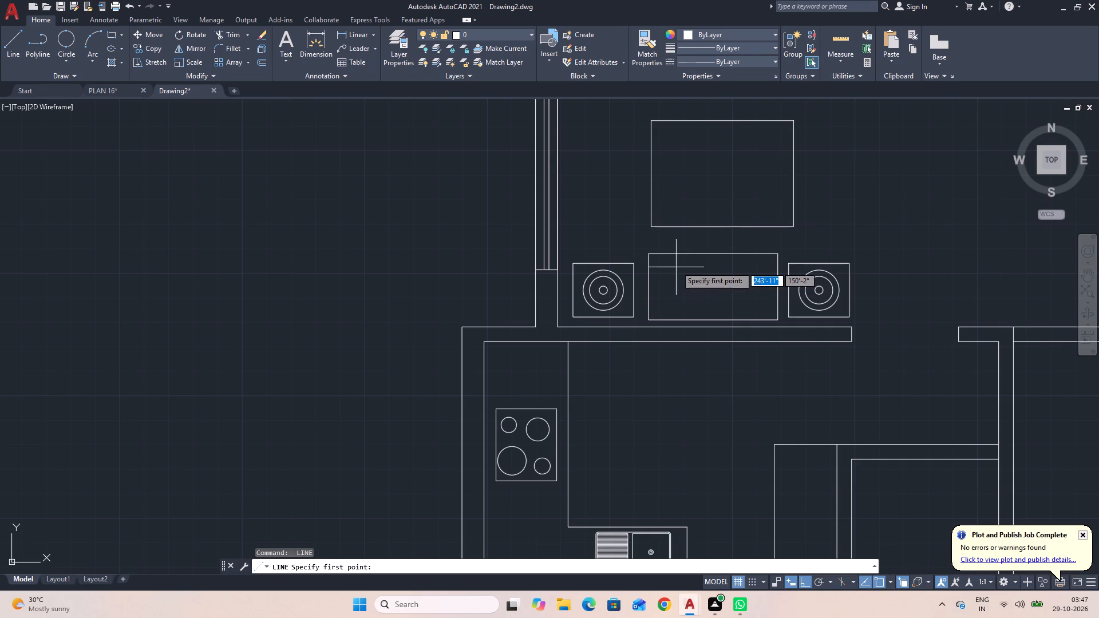
left_click(666, 255)
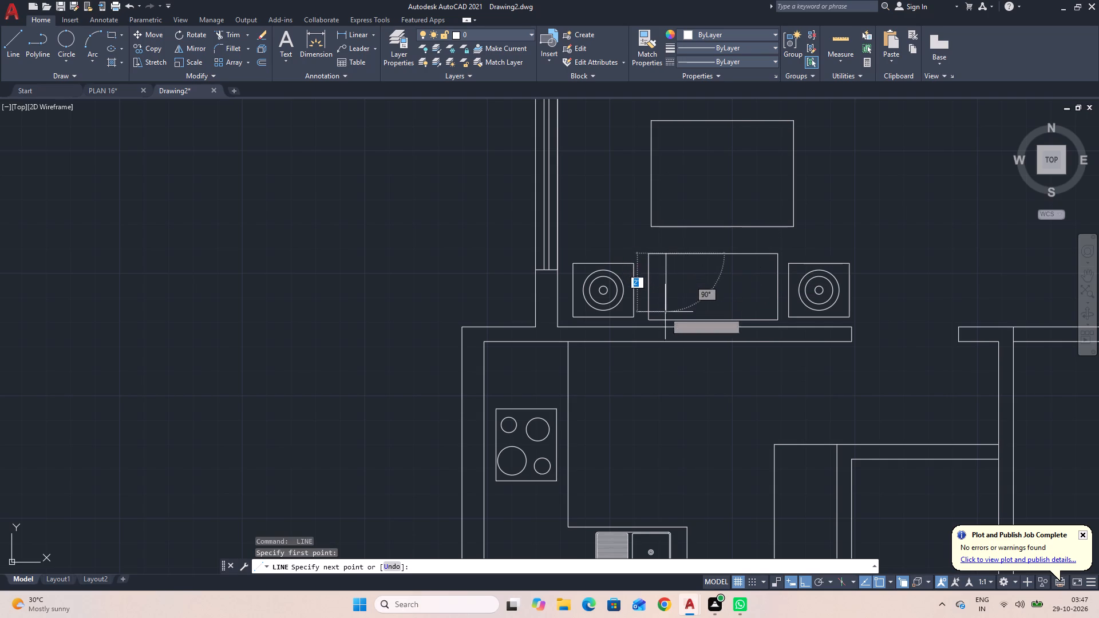
left_click(669, 319)
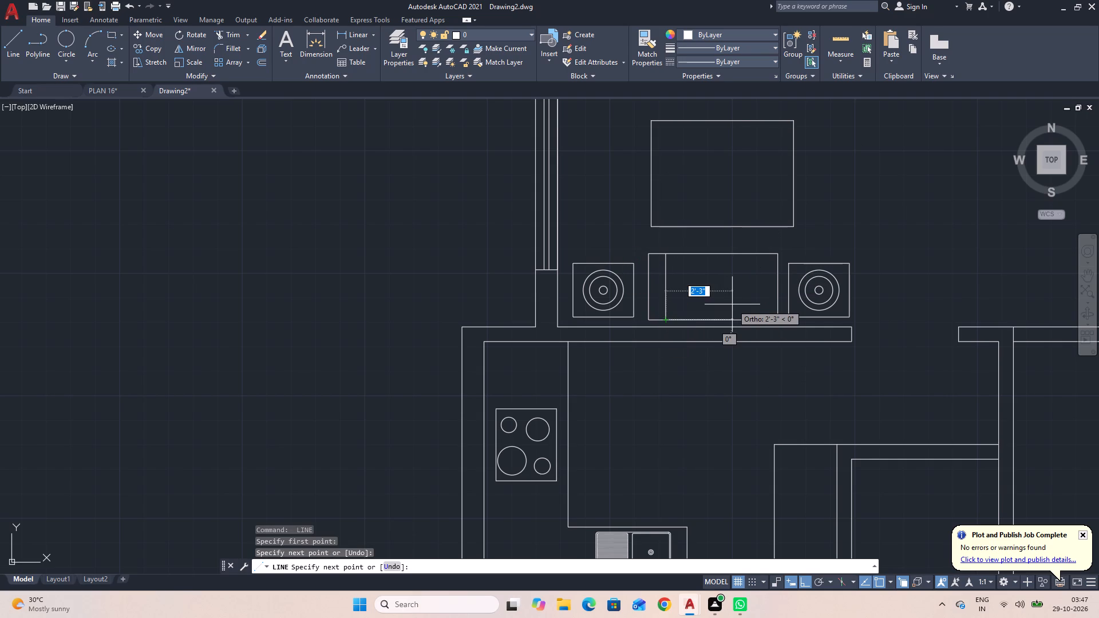
key("Escape")
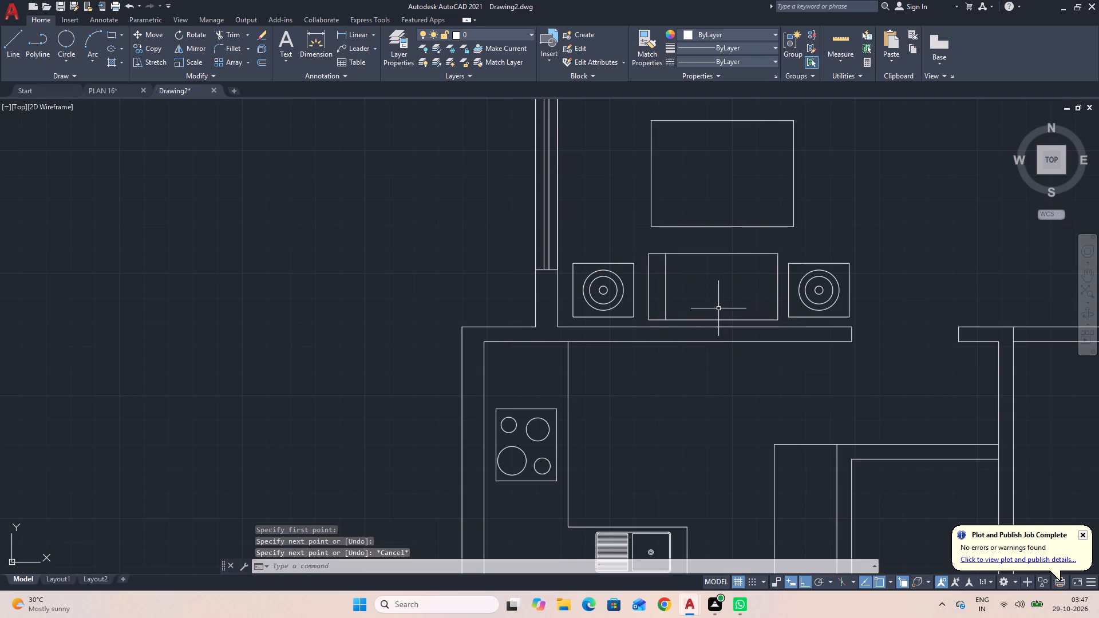
key("space")
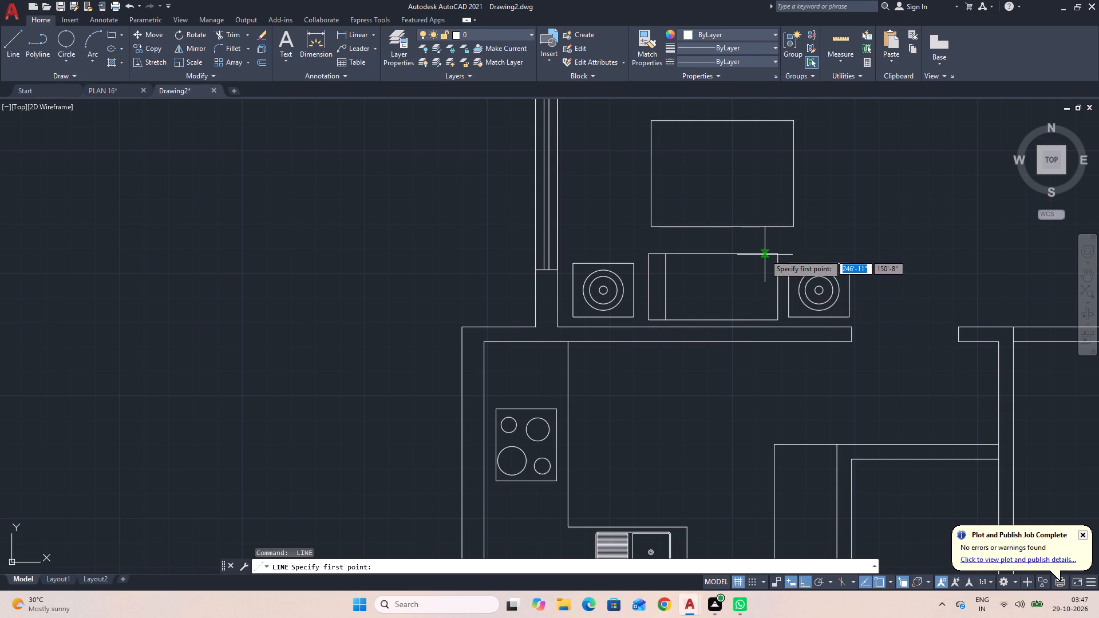
left_click(759, 254)
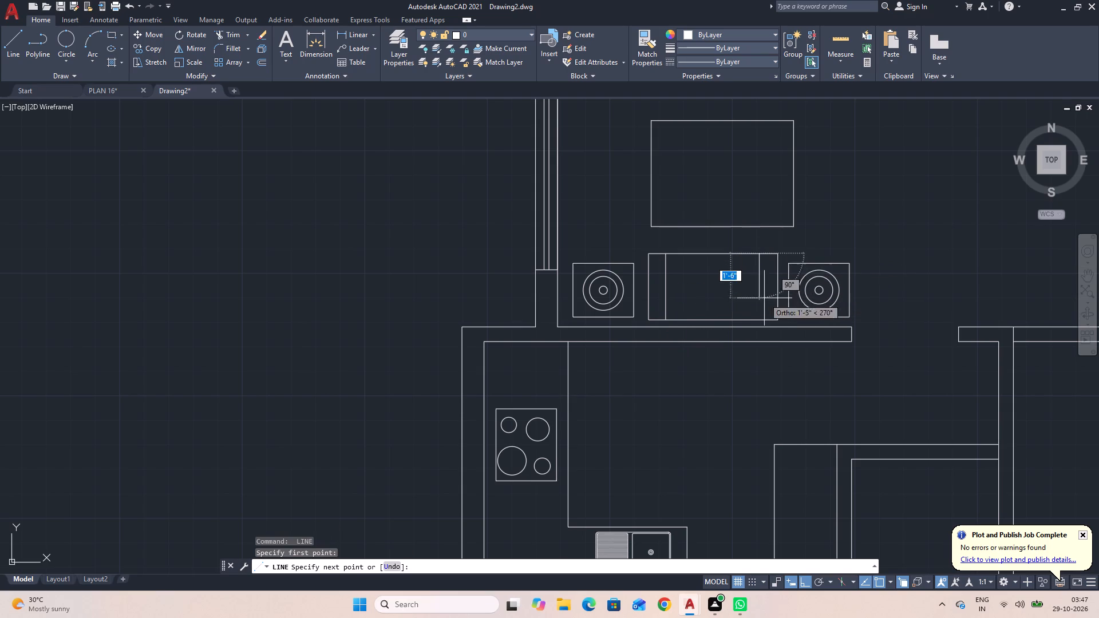
left_click(762, 318)
key("Escape")
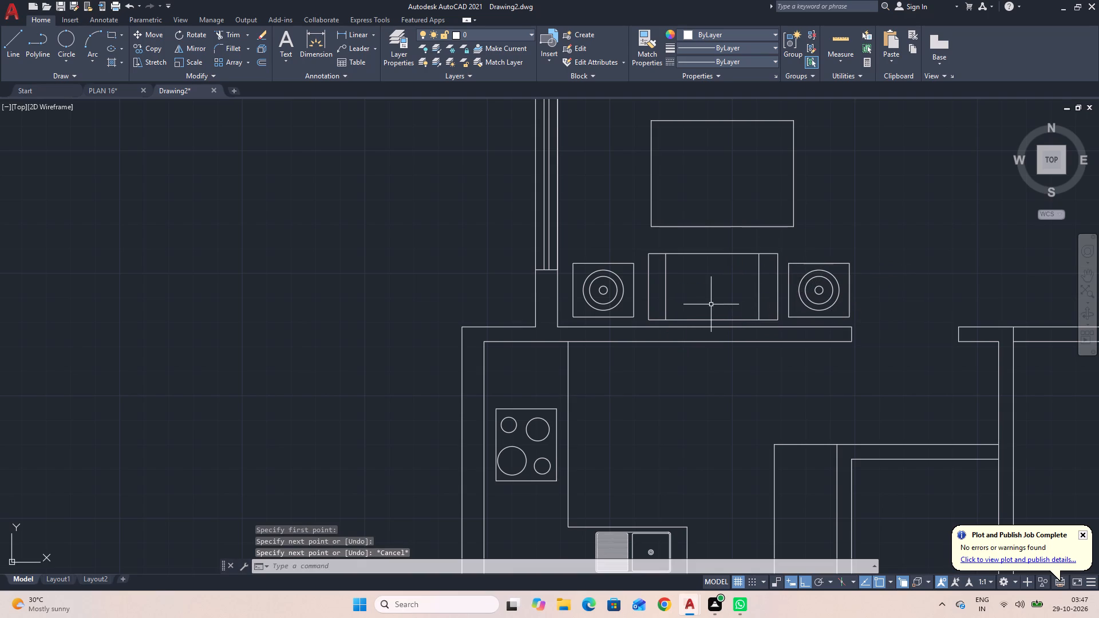
key("space")
left_click(666, 294)
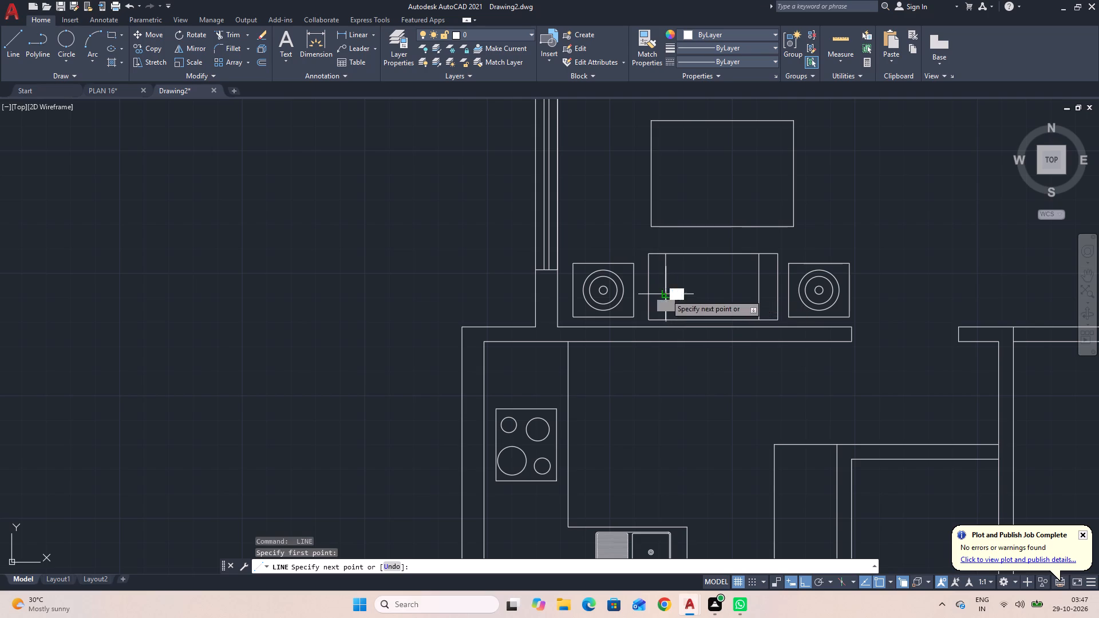
left_click(758, 294)
key("Escape")
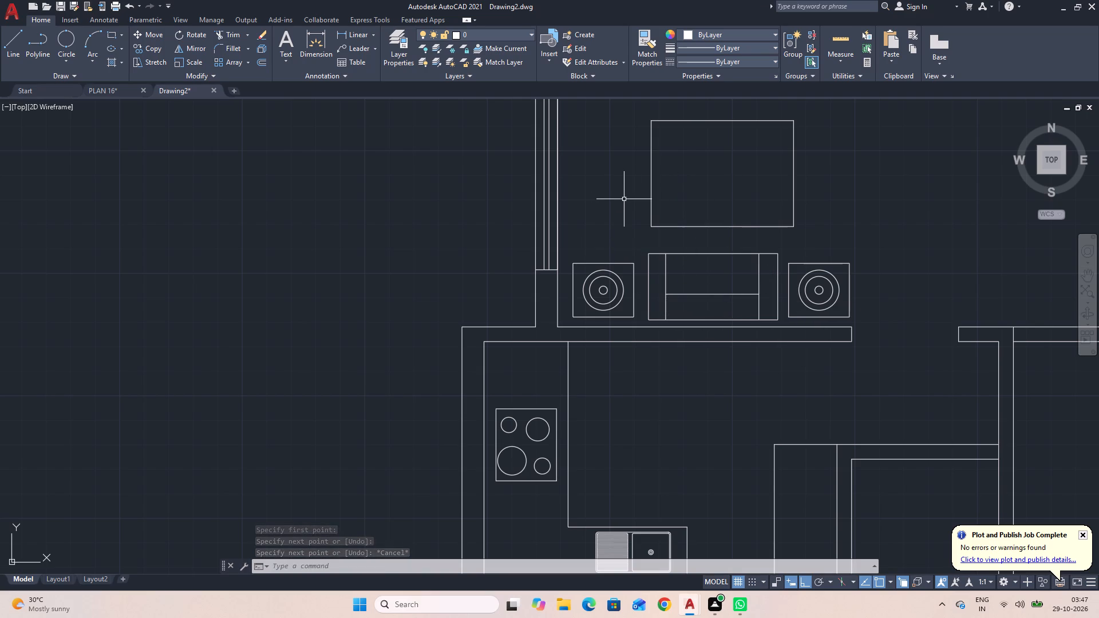
Copy the sofa between the two side tables horizontally to the empty space outside the building's left wall.
middle_click_drag(626, 199, 628, 275)
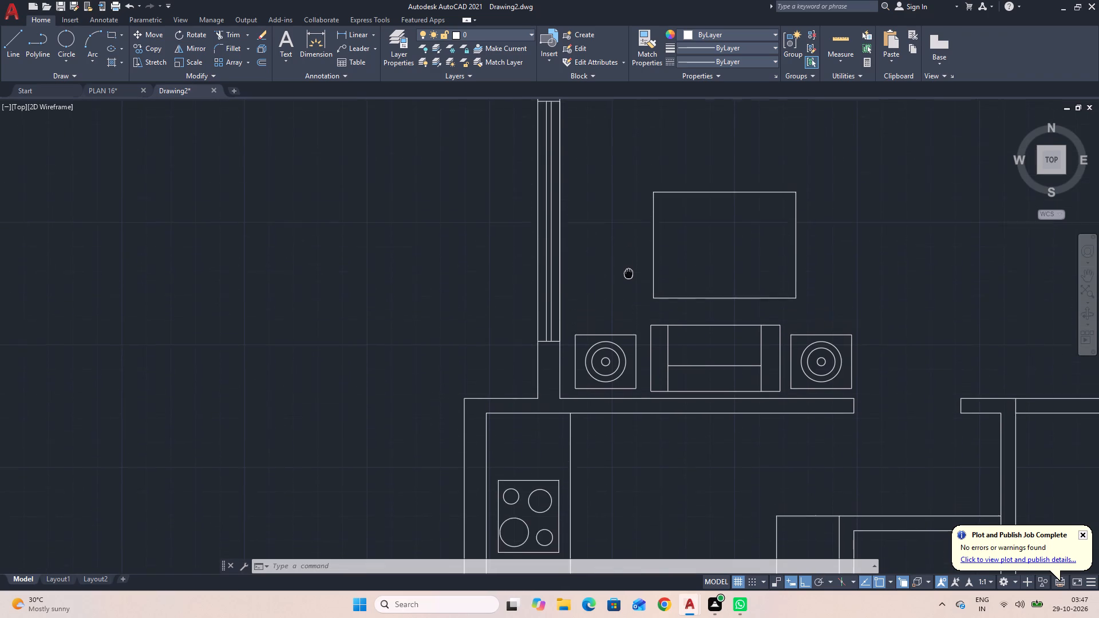
middle_click_drag(628, 275, 623, 306)
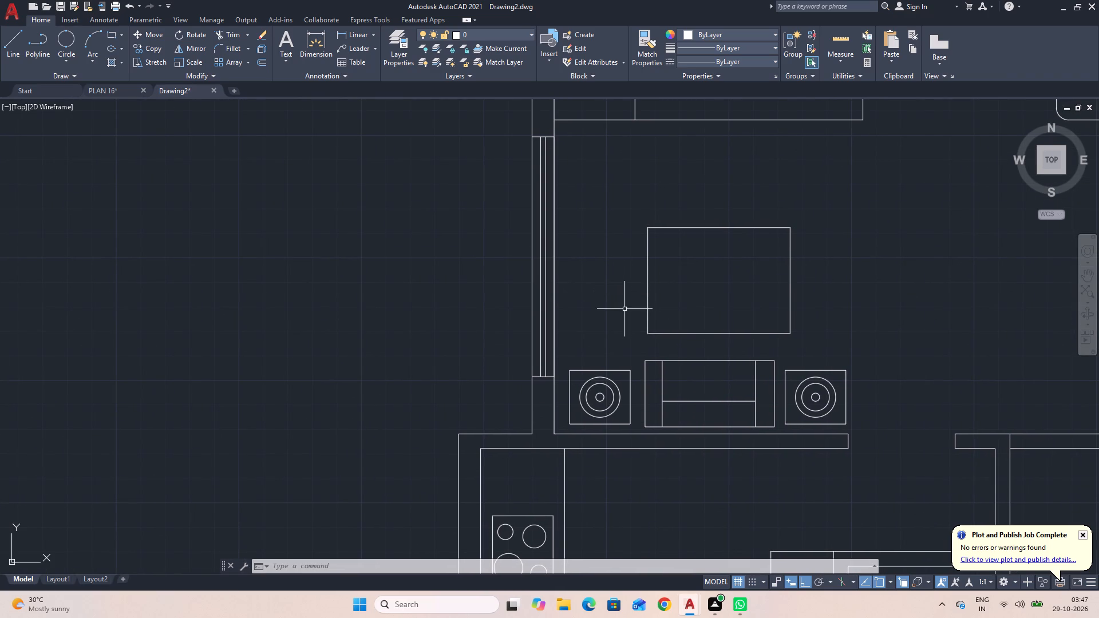
left_click(781, 430)
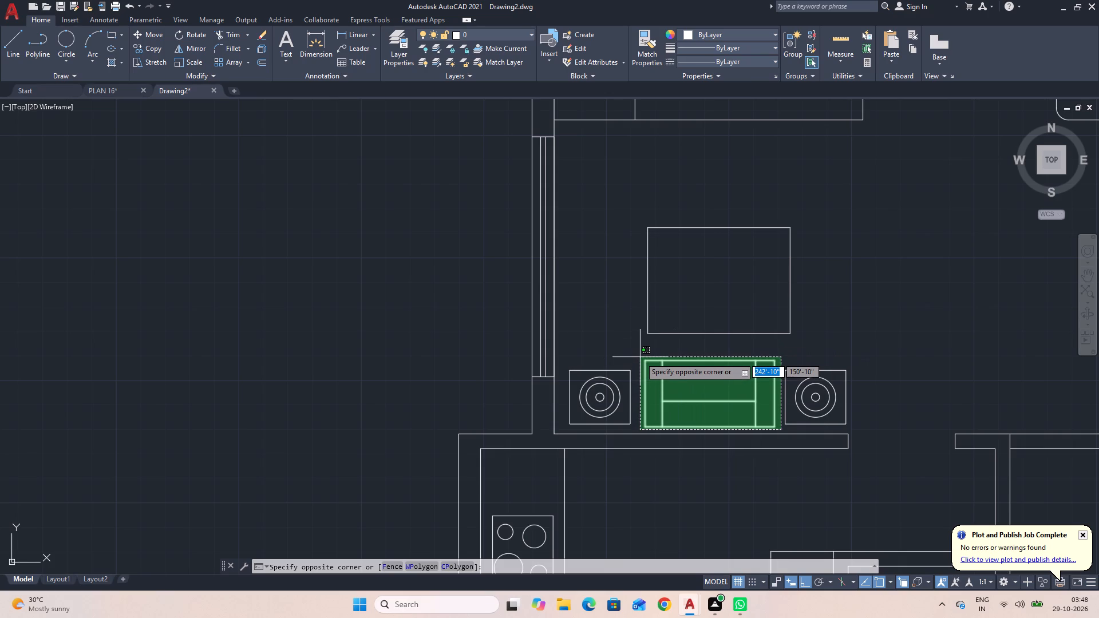
left_click(640, 356)
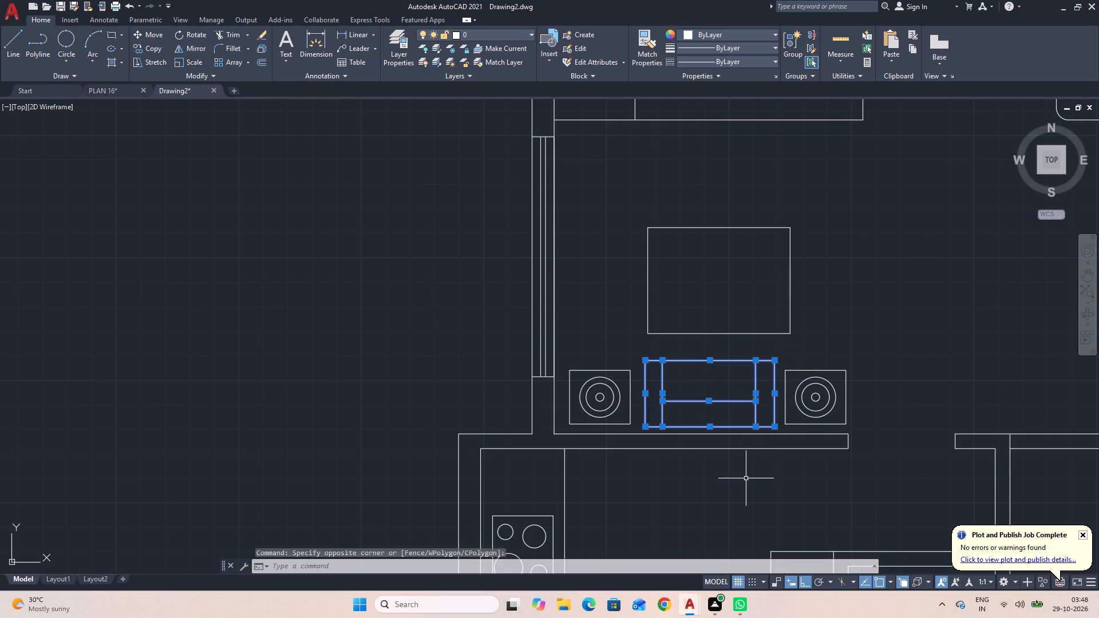
key("c")
type("O")
key("space")
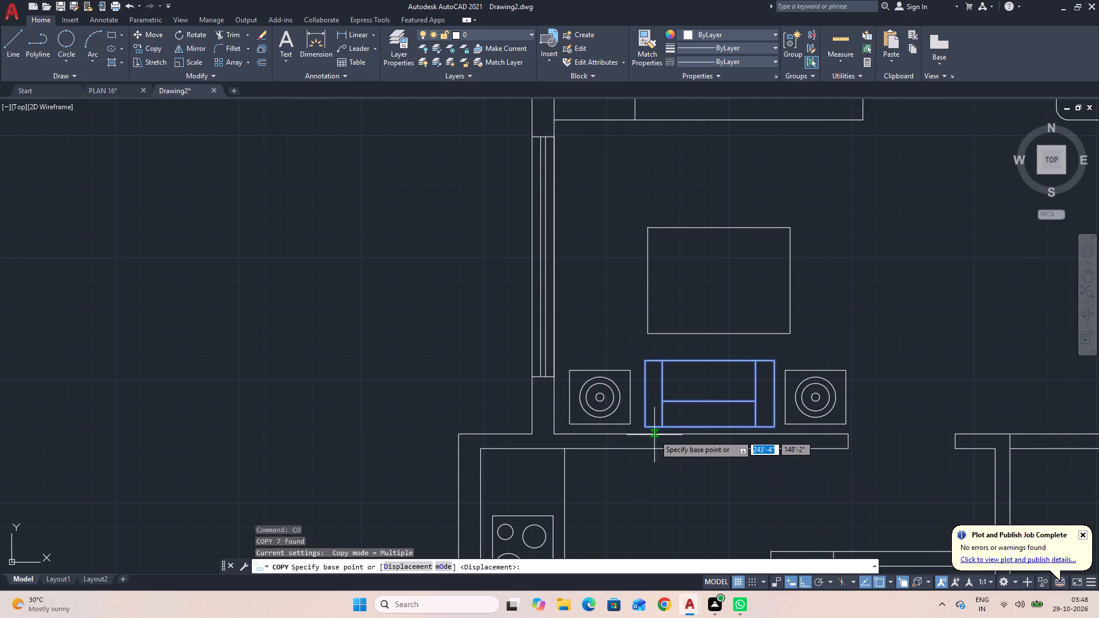
left_click(646, 426)
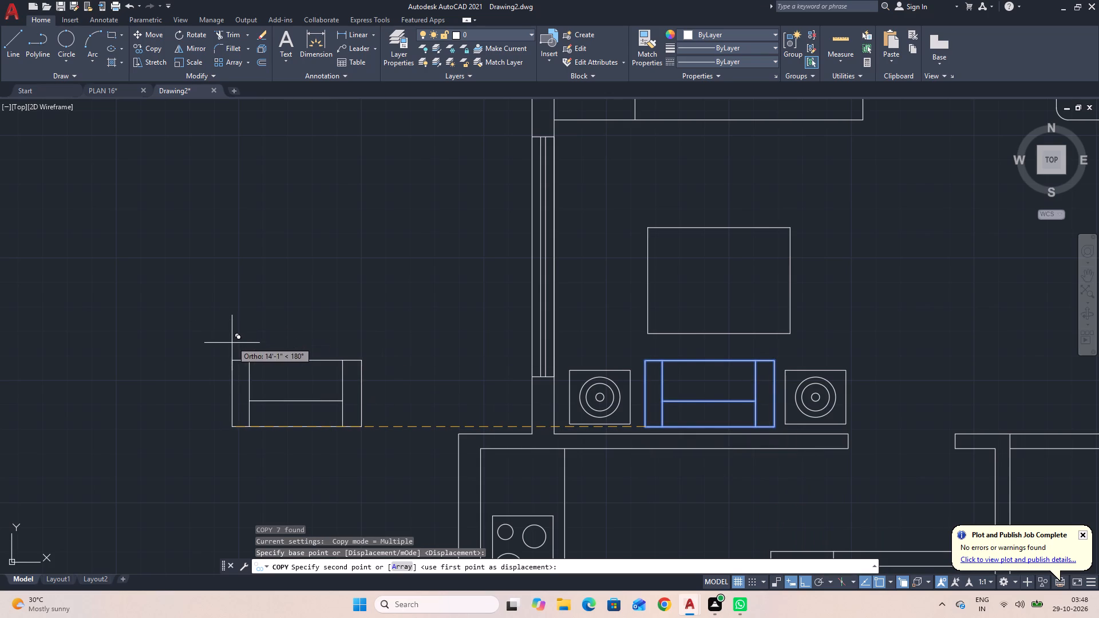
left_click(205, 351)
key("Escape")
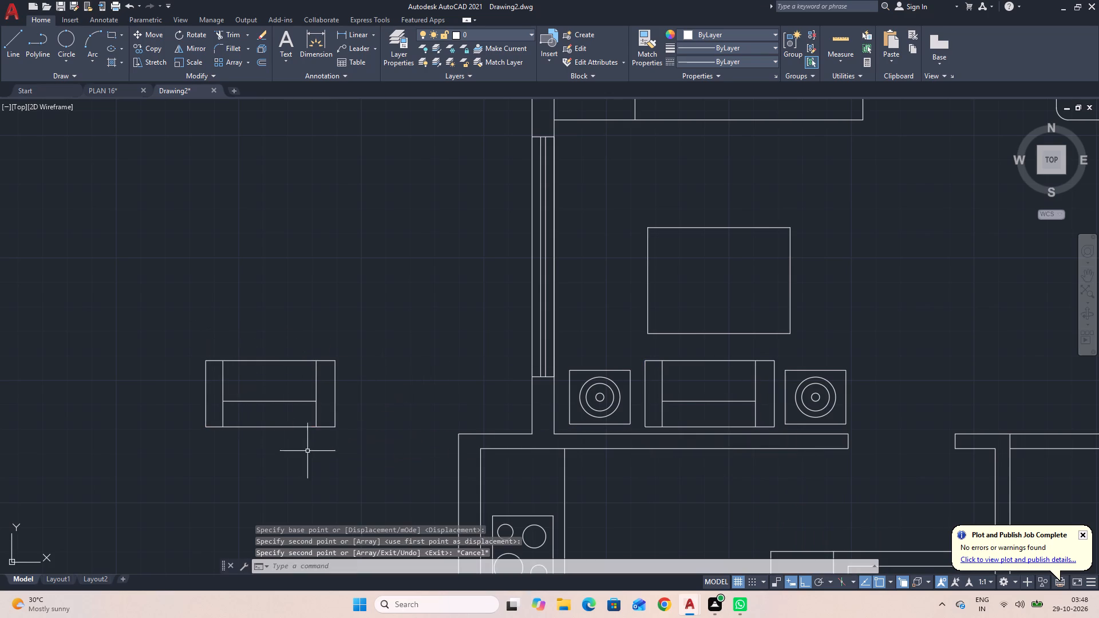
Rotate the copied sofa outside the plan to 270° about its lower-left corner.
left_click(340, 455)
left_click(120, 290)
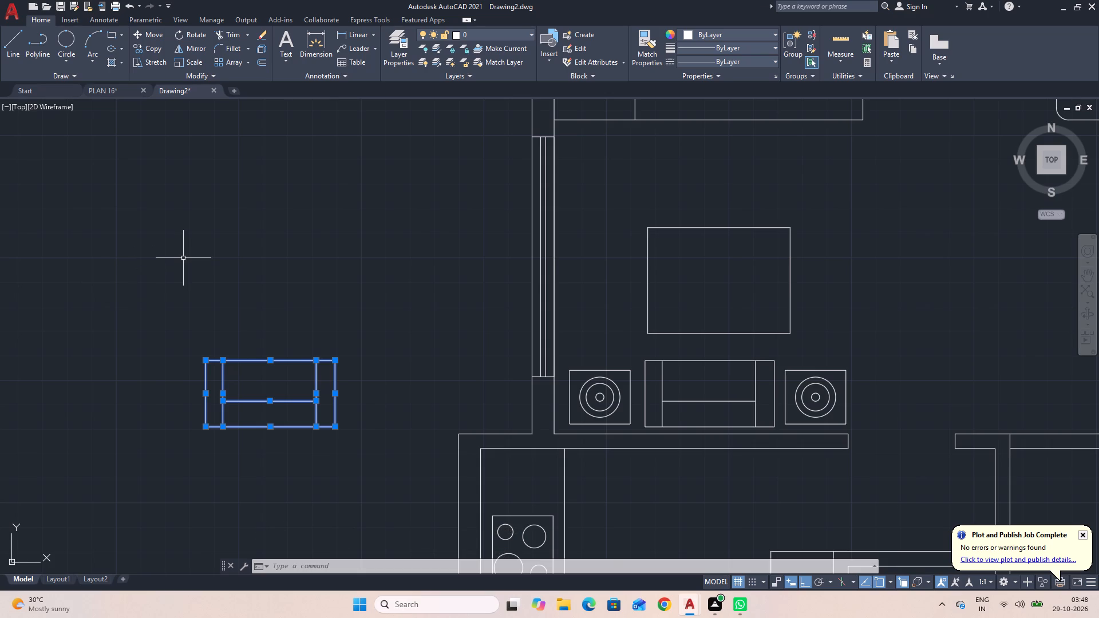
type("RO")
key("space")
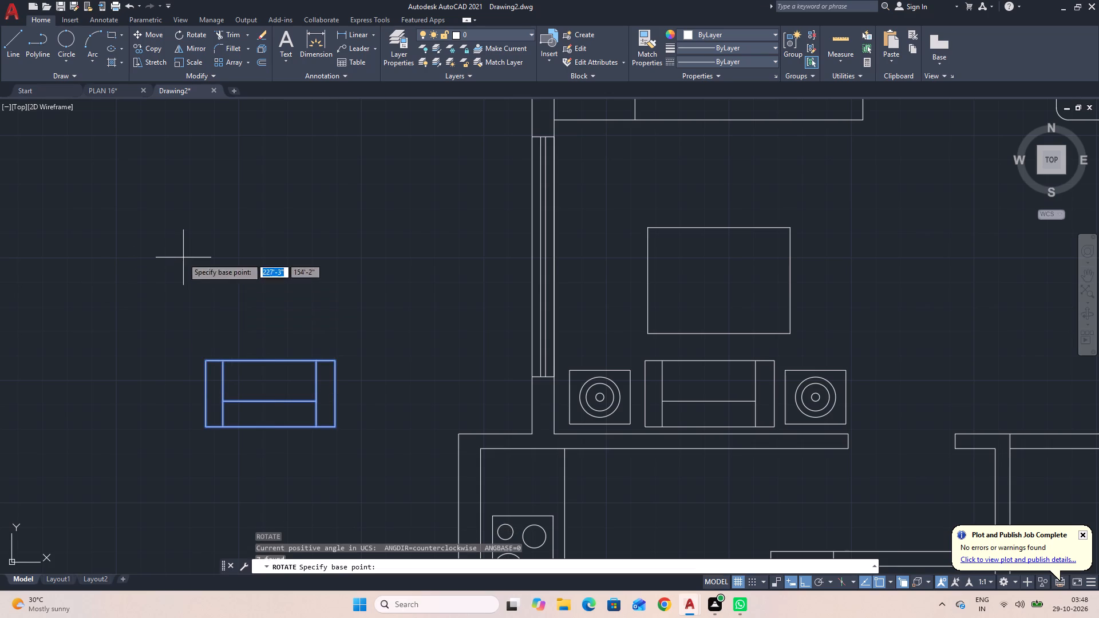
left_click(208, 427)
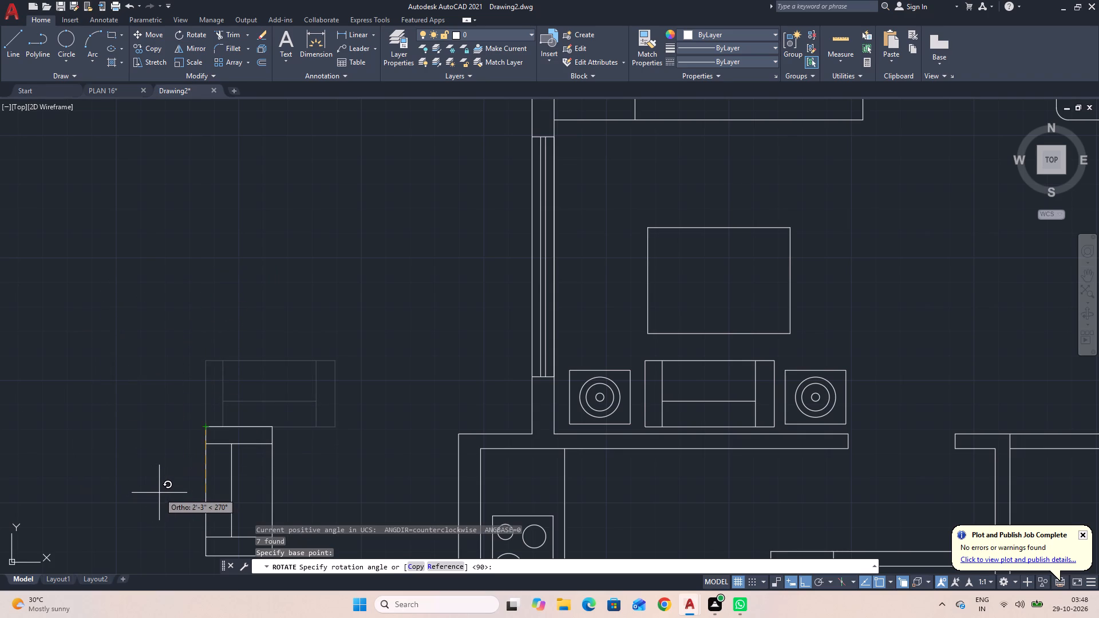
middle_click_drag(159, 493, 152, 360)
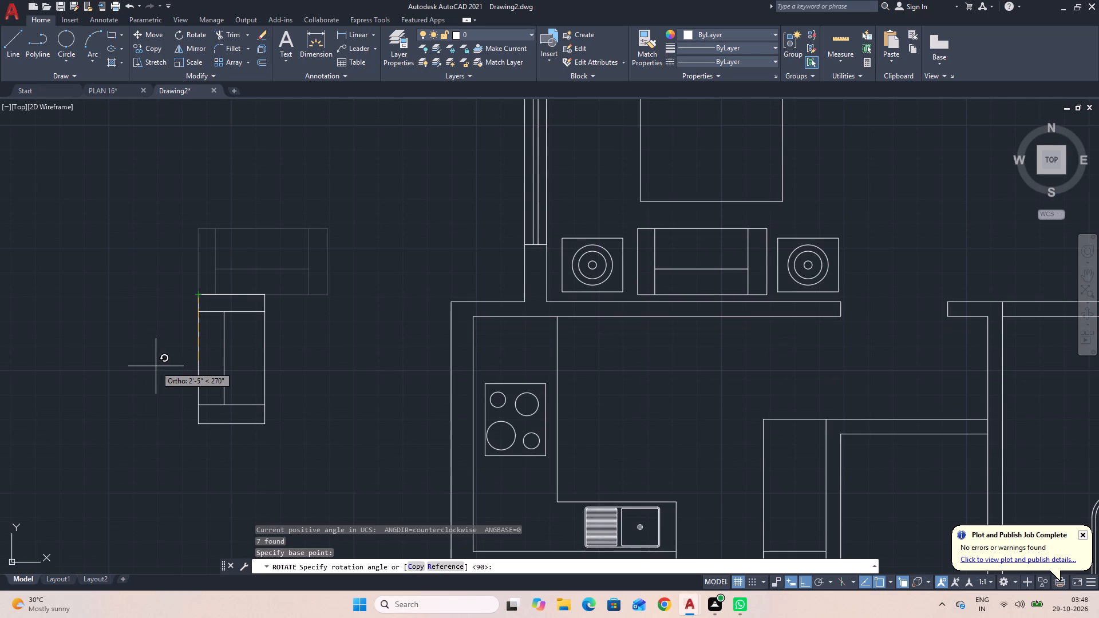
left_click(156, 367)
Move the rotated sofa into the middle room, upright between the left wall's window and the table, with ortho off.
left_click(307, 453)
left_click(163, 247)
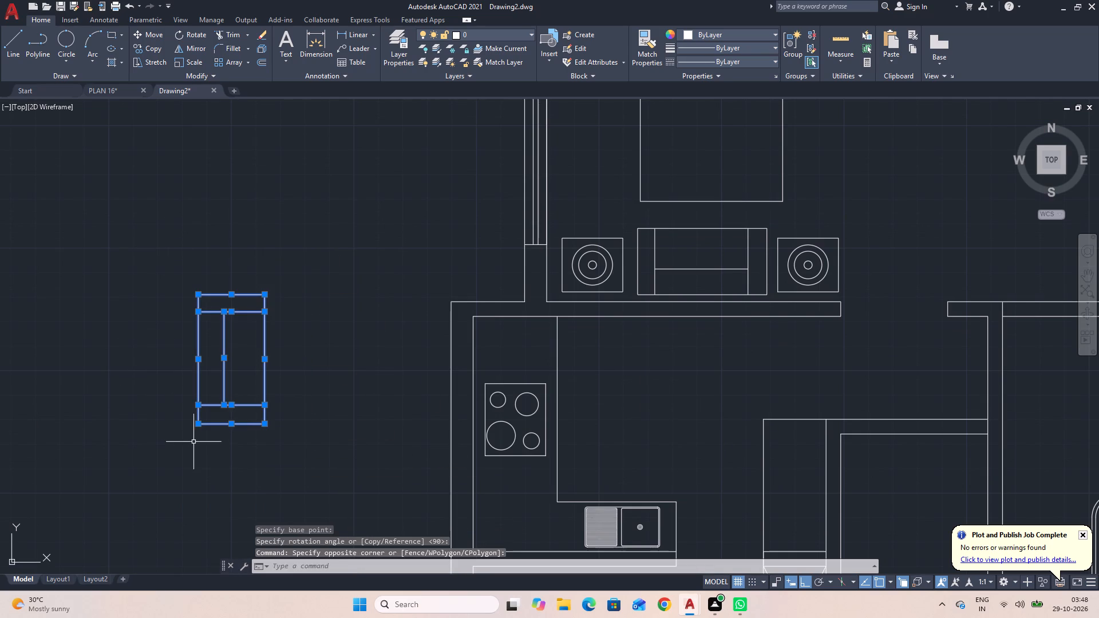
key("m")
key("space")
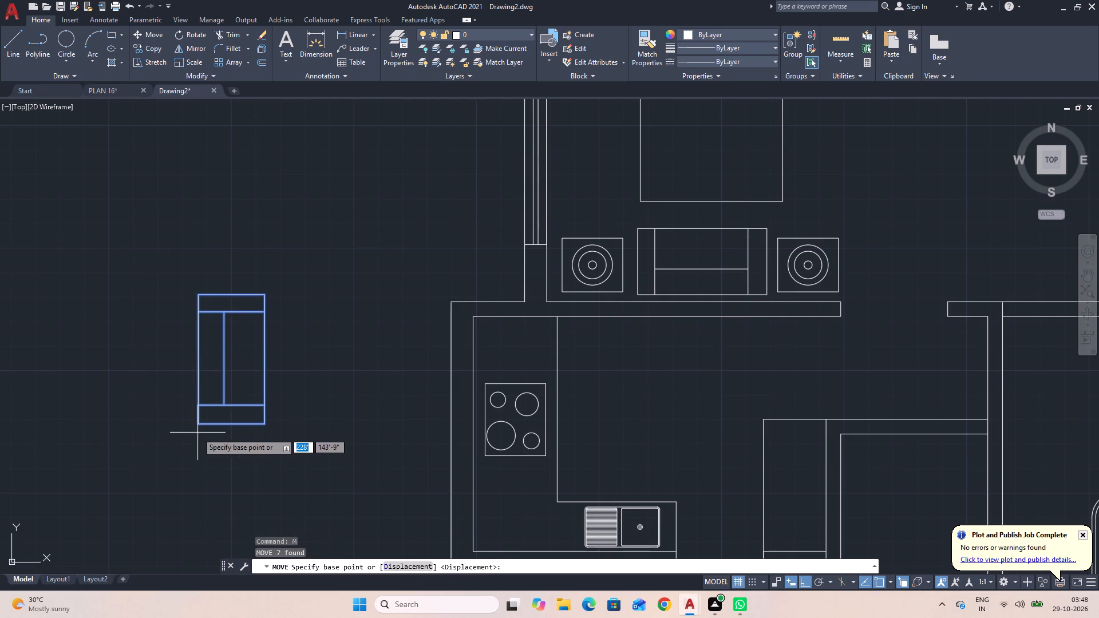
left_click(196, 360)
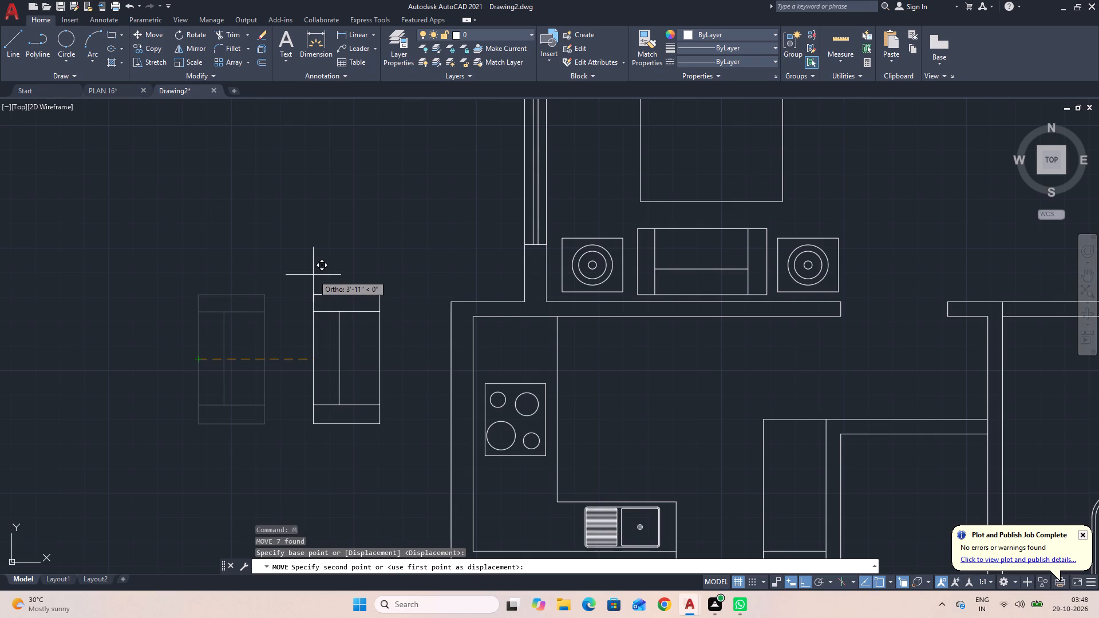
key("F8")
middle_click_drag(311, 259, 294, 353)
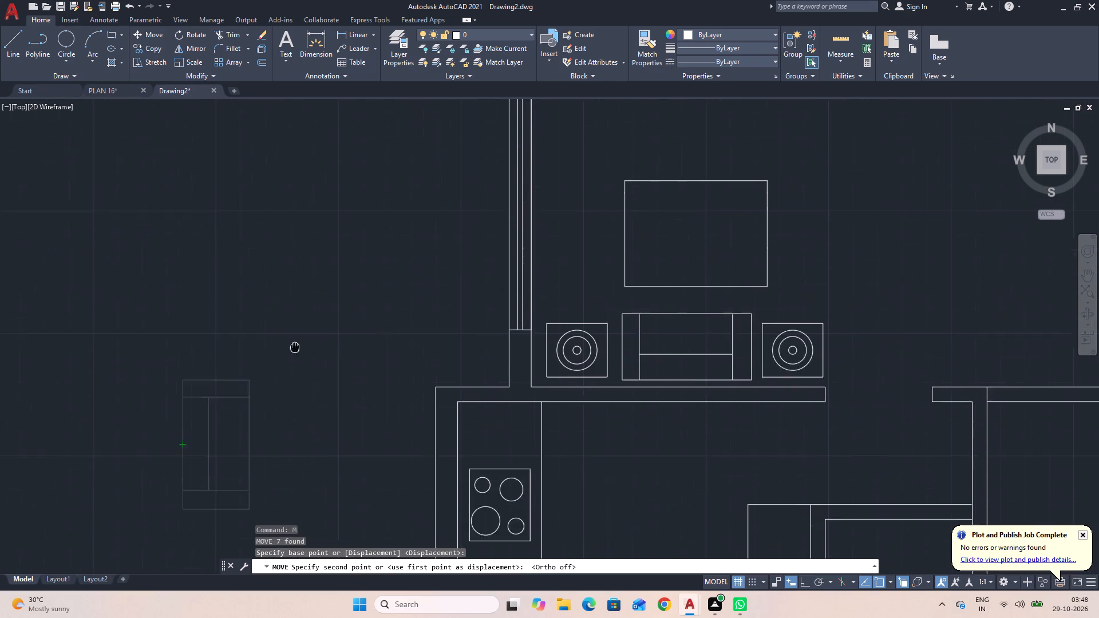
middle_click_drag(294, 353, 292, 379)
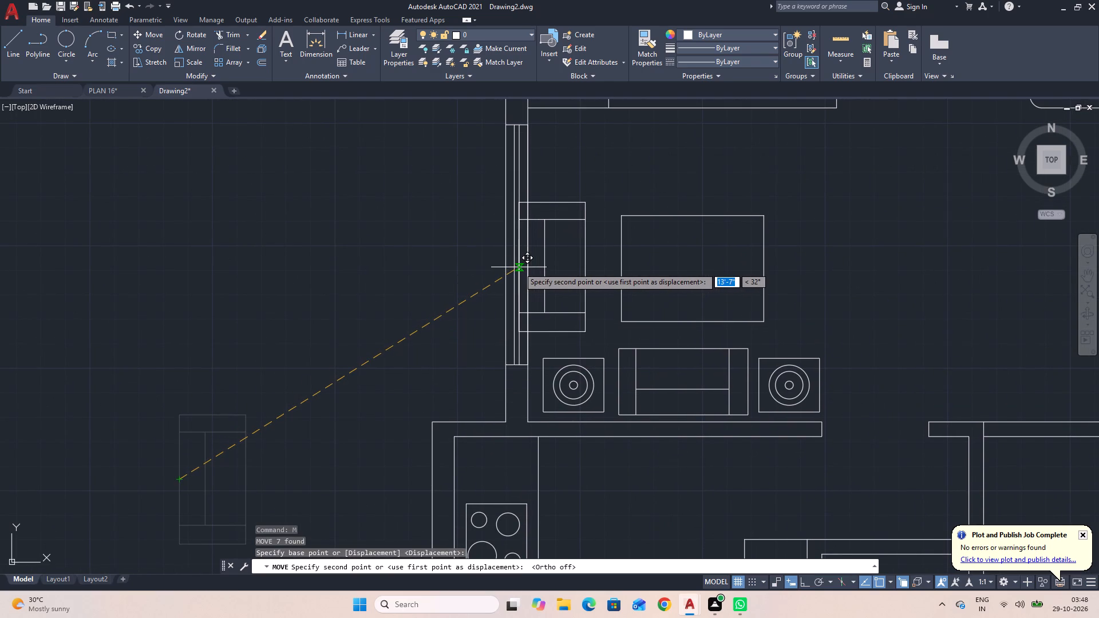
scroll(519, 269, "up", 1)
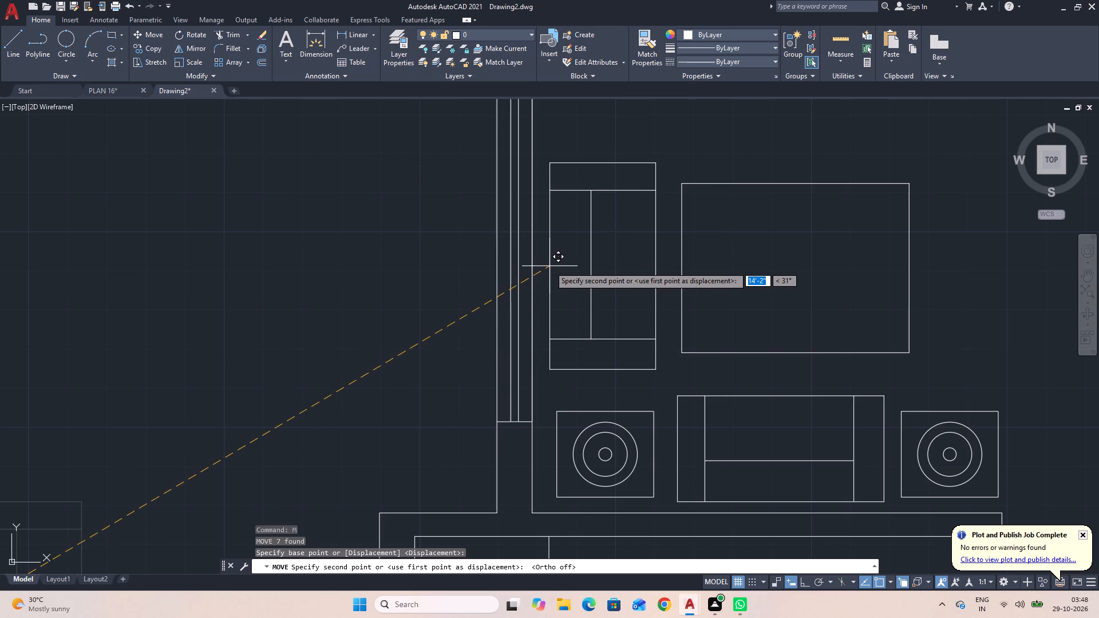
left_click(552, 266)
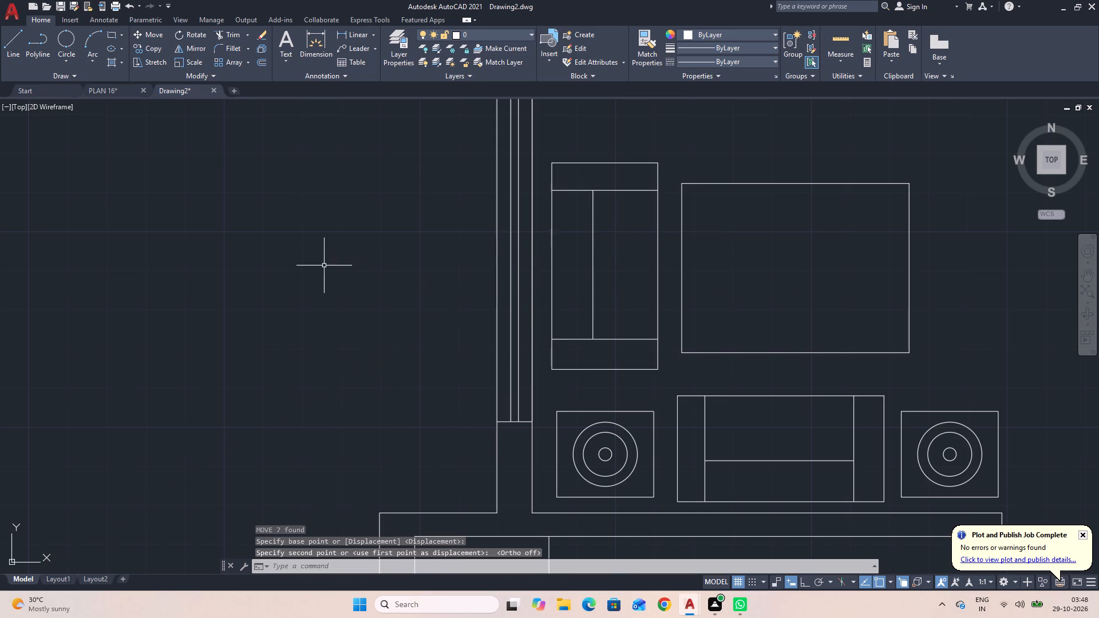
Copy the lower-wall sofa with its two side tables about 19'-0" right, into the middle room's lower-right corner.
scroll(309, 266, "down", 1)
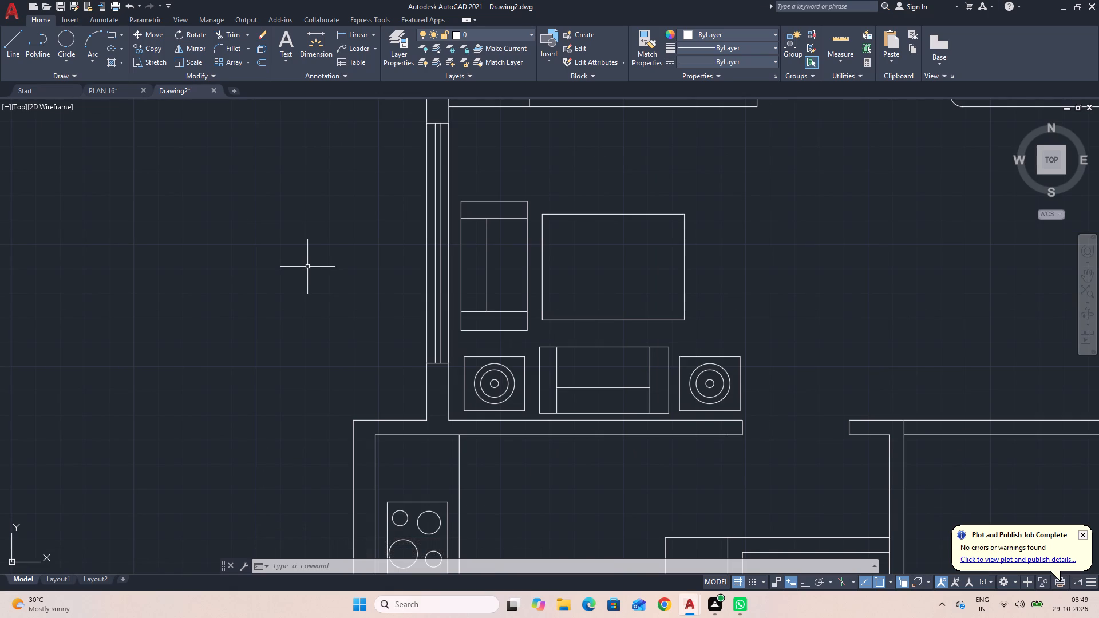
scroll(307, 267, "down", 1)
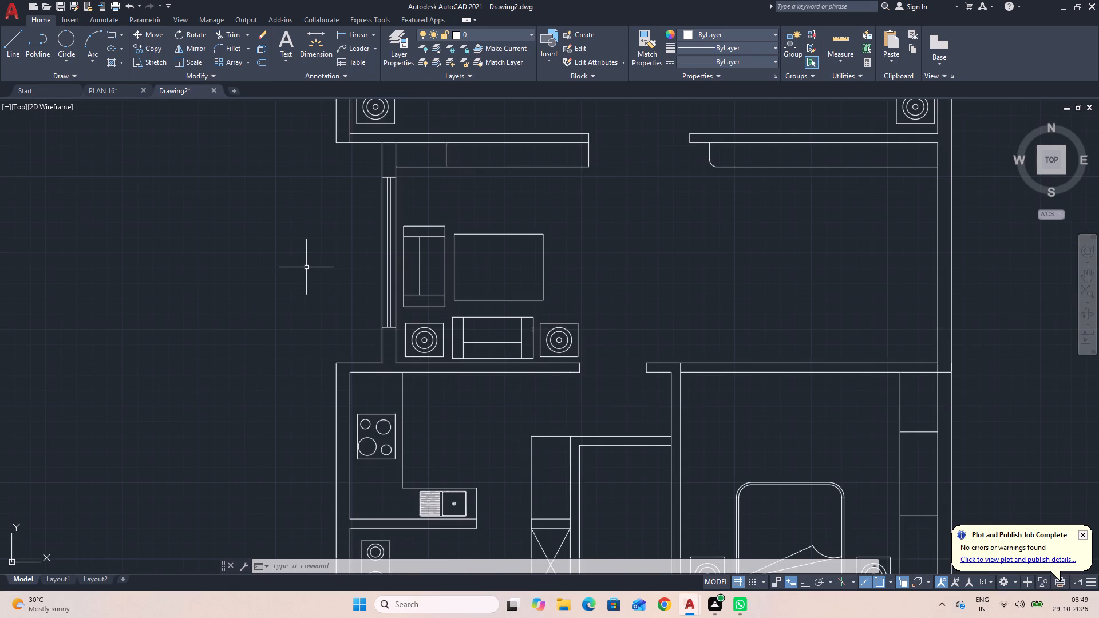
middle_click_drag(682, 298, 679, 298)
middle_click_drag(679, 298, 564, 301)
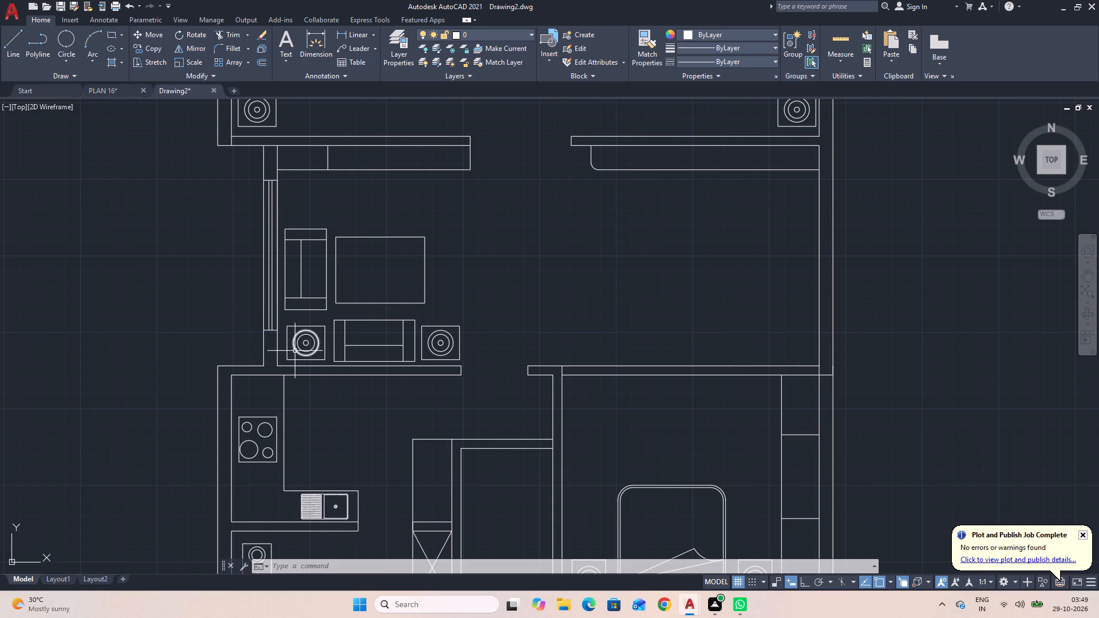
scroll(295, 351, "up", 2)
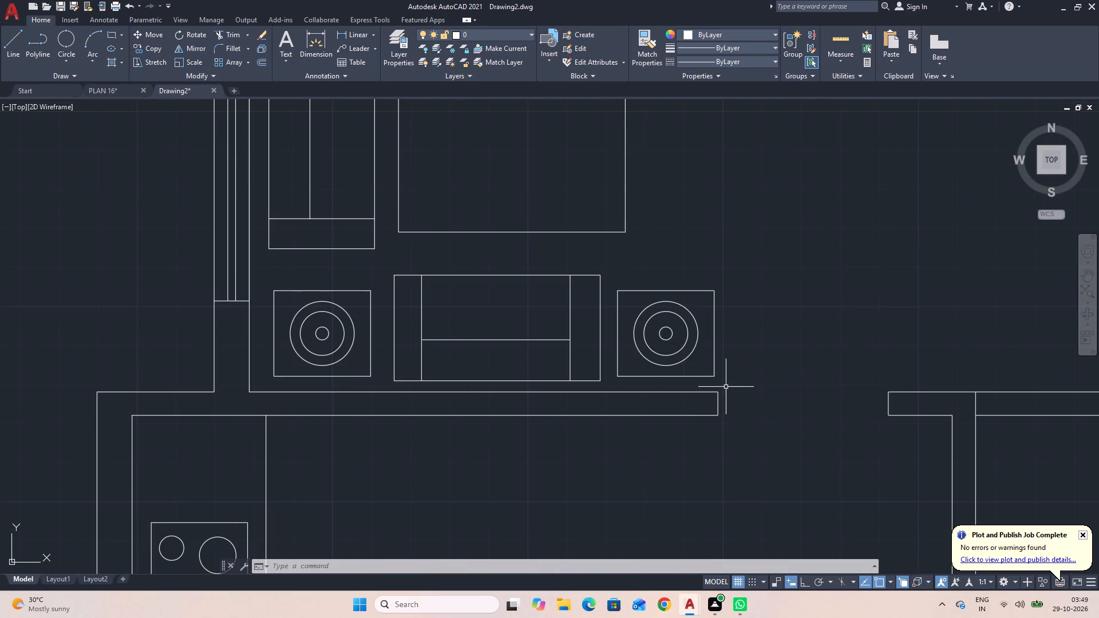
left_click(725, 387)
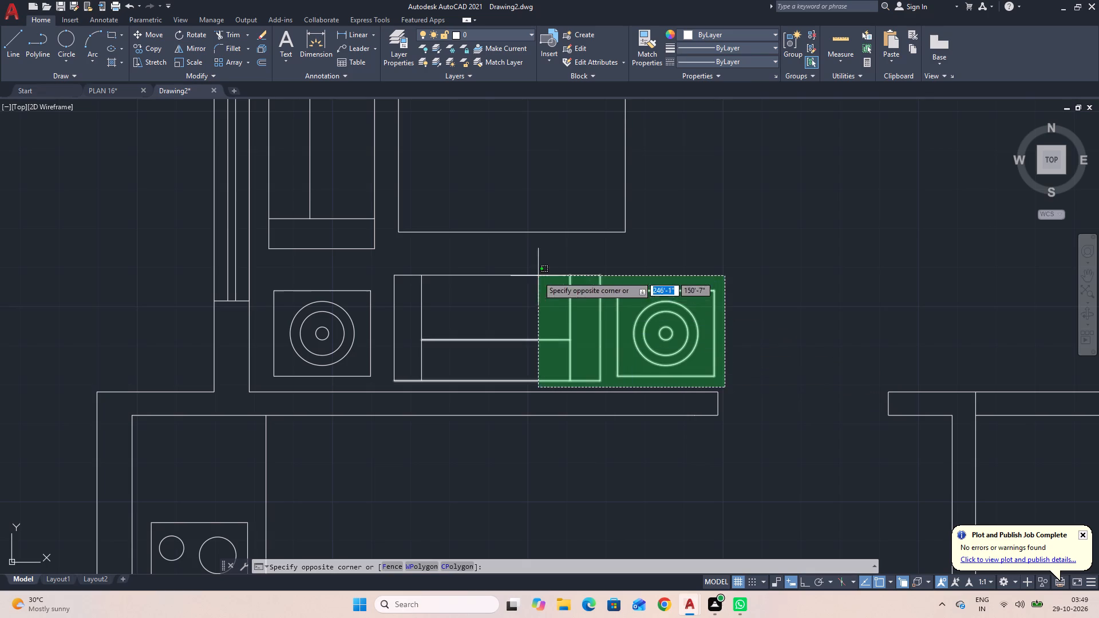
left_click(258, 262)
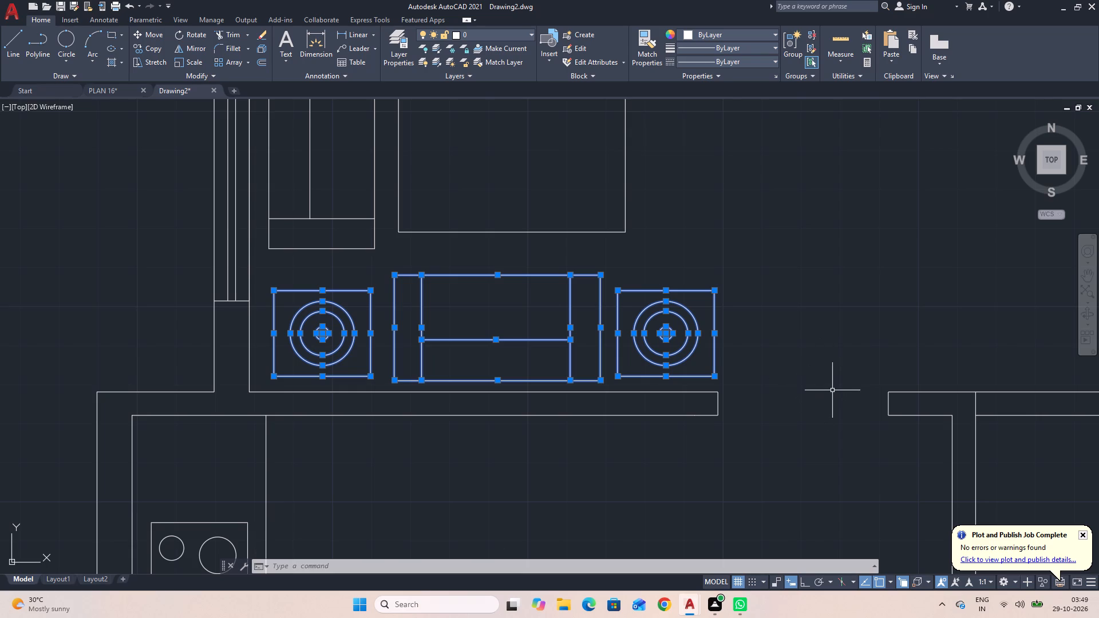
type("CO")
key("space")
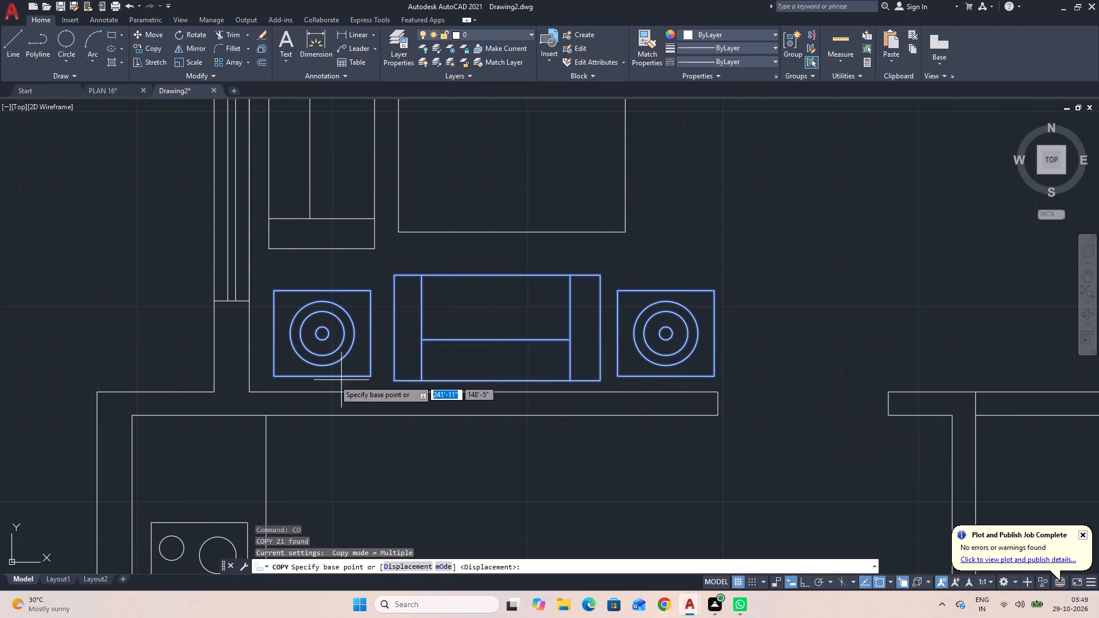
left_click(715, 375)
scroll(867, 343, "down", 3)
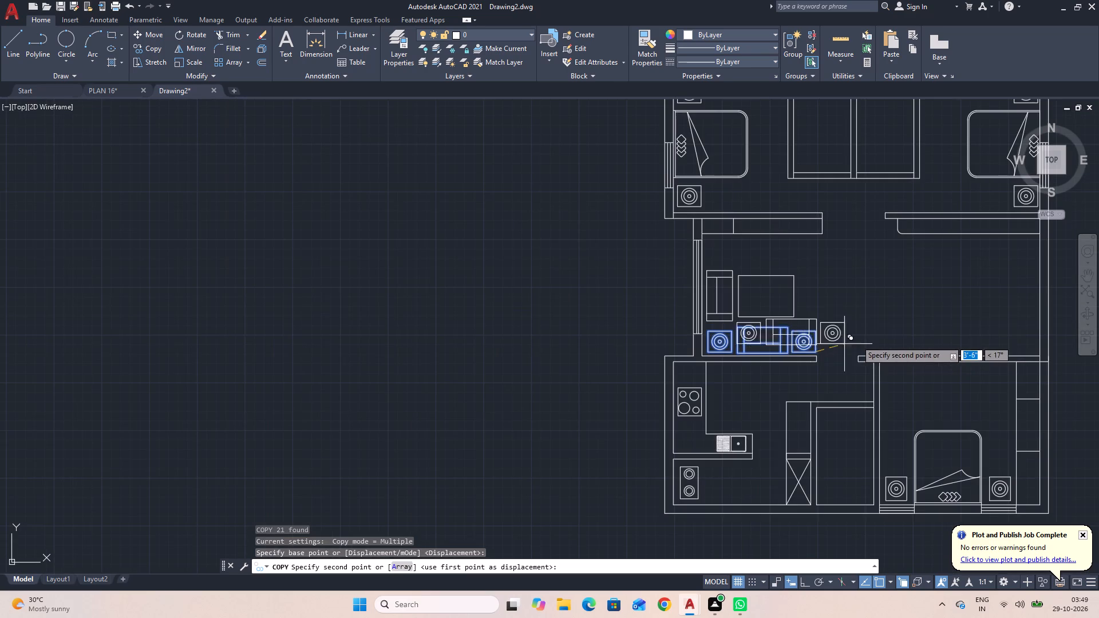
middle_click_drag(868, 331, 727, 410)
scroll(885, 419, "up", 1)
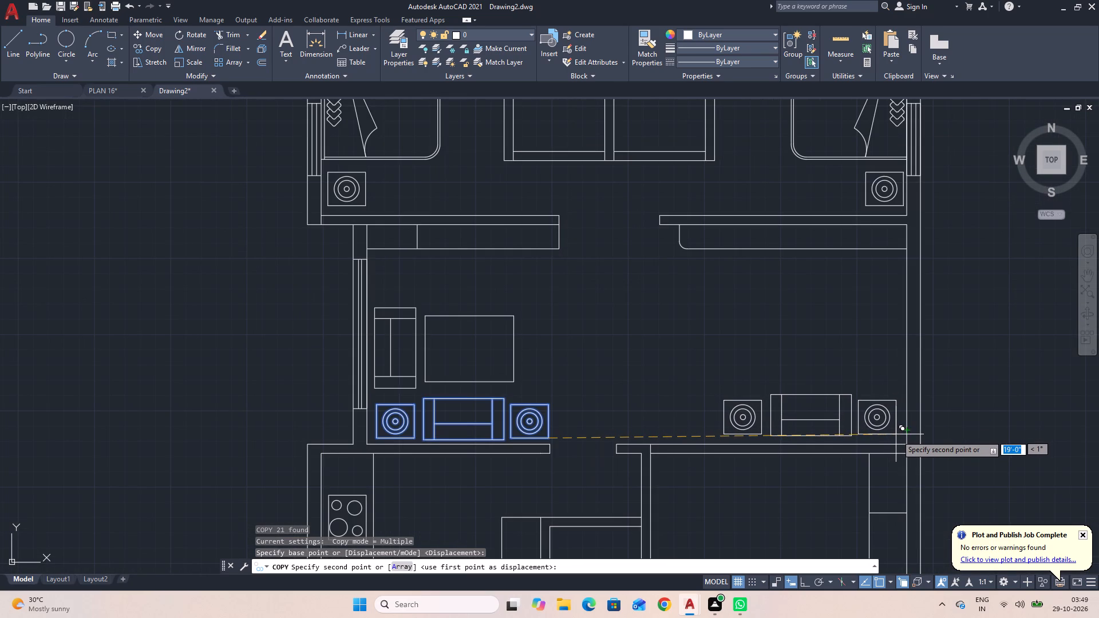
left_click(898, 435)
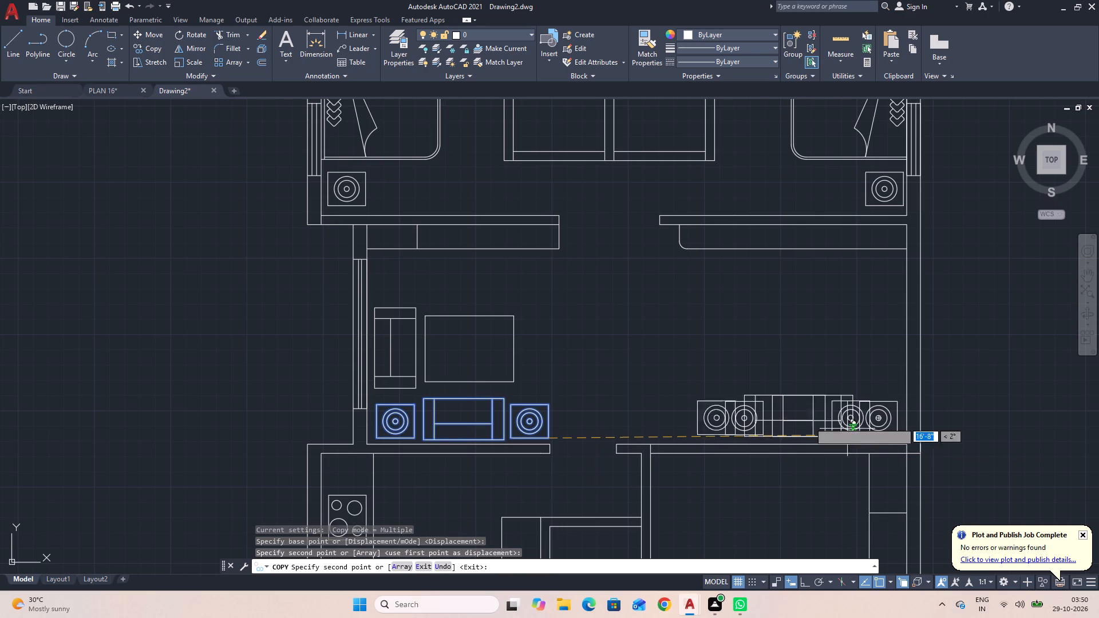
key("Escape")
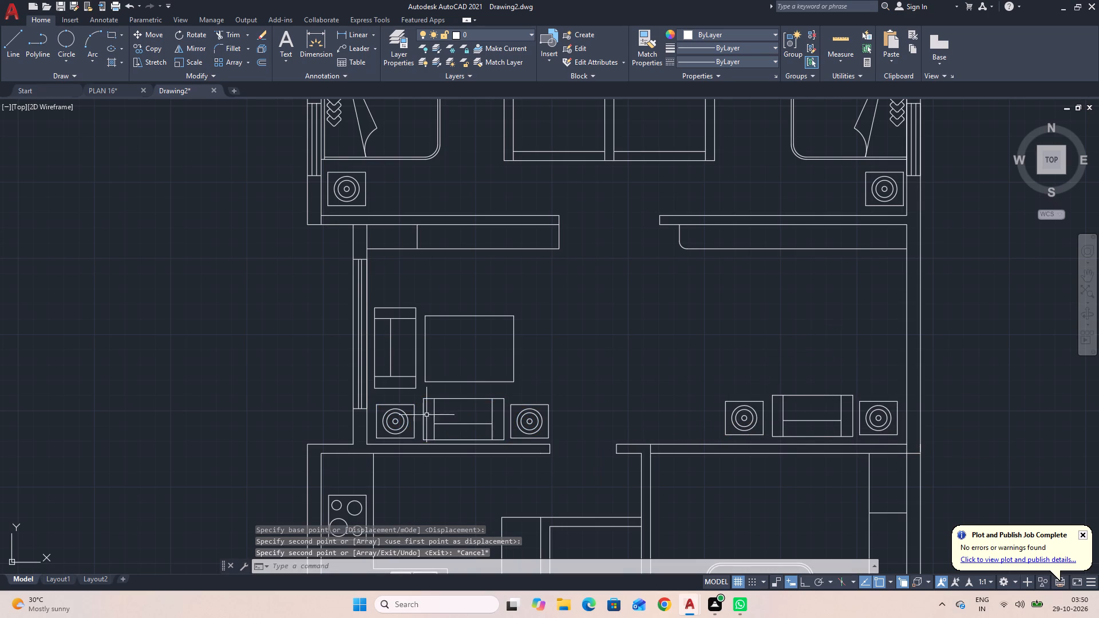
key("Escape")
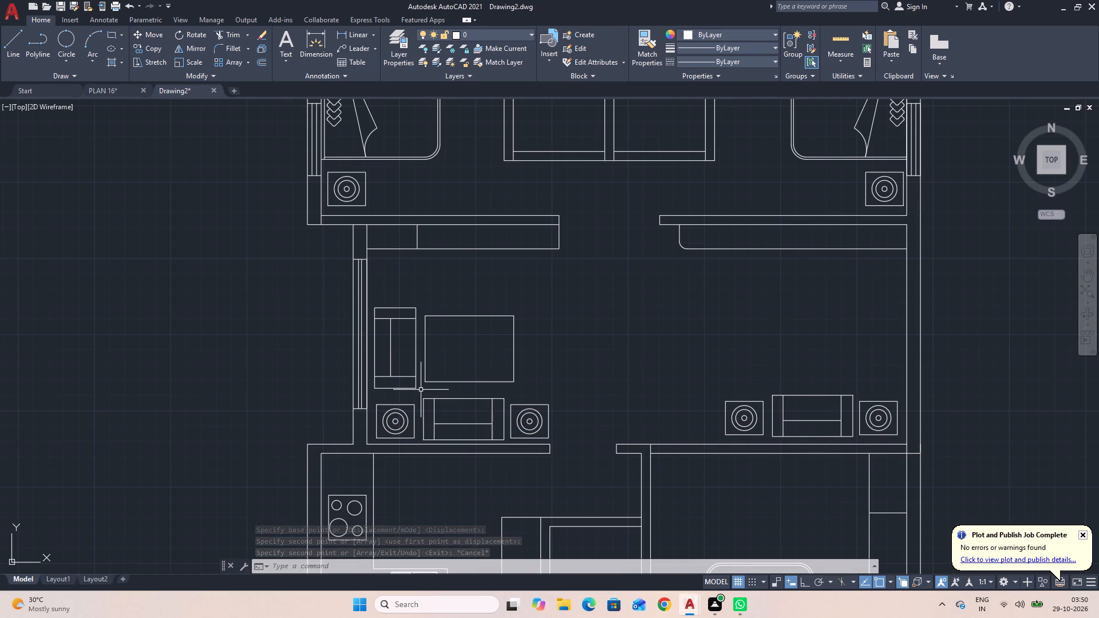
Copy the upright sofa beside the middle room's left window to the empty space outside the building's left wall.
left_click(421, 390)
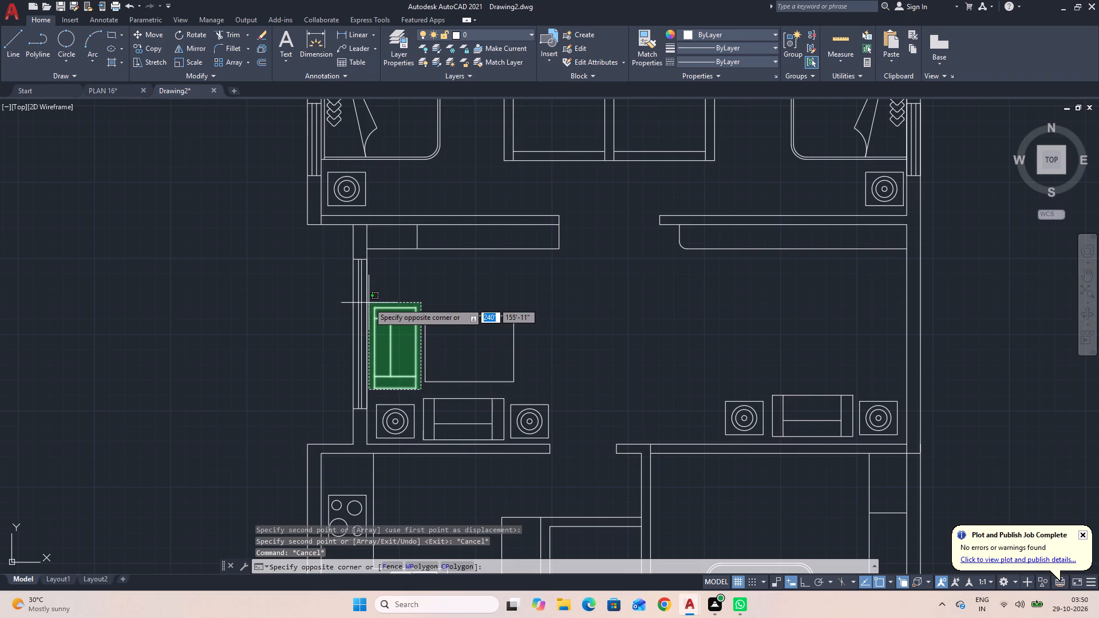
left_click(369, 303)
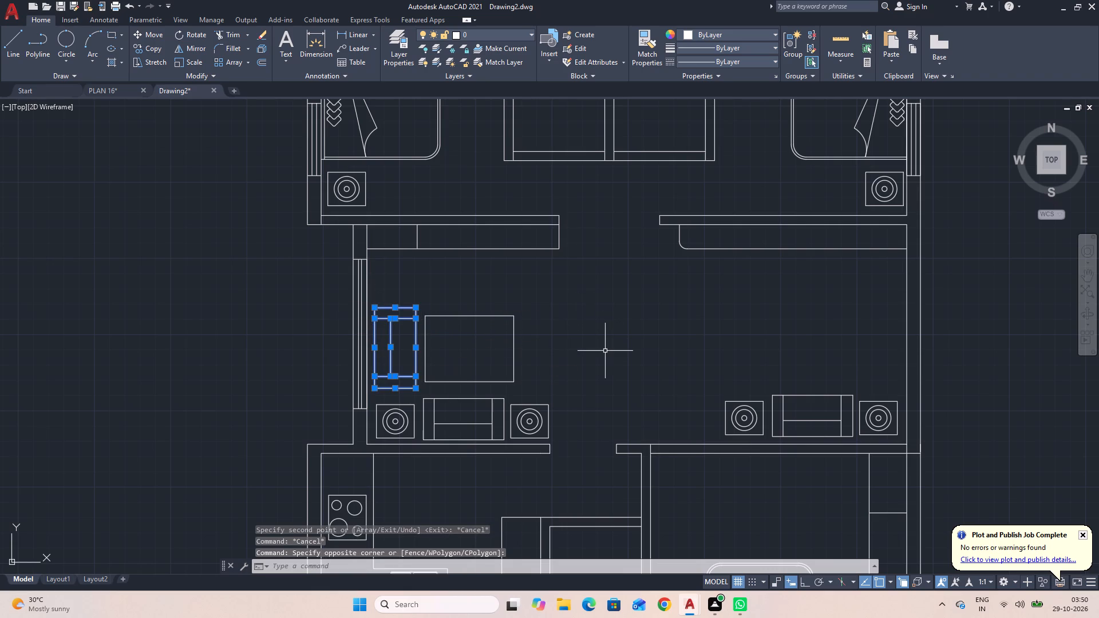
type("CO")
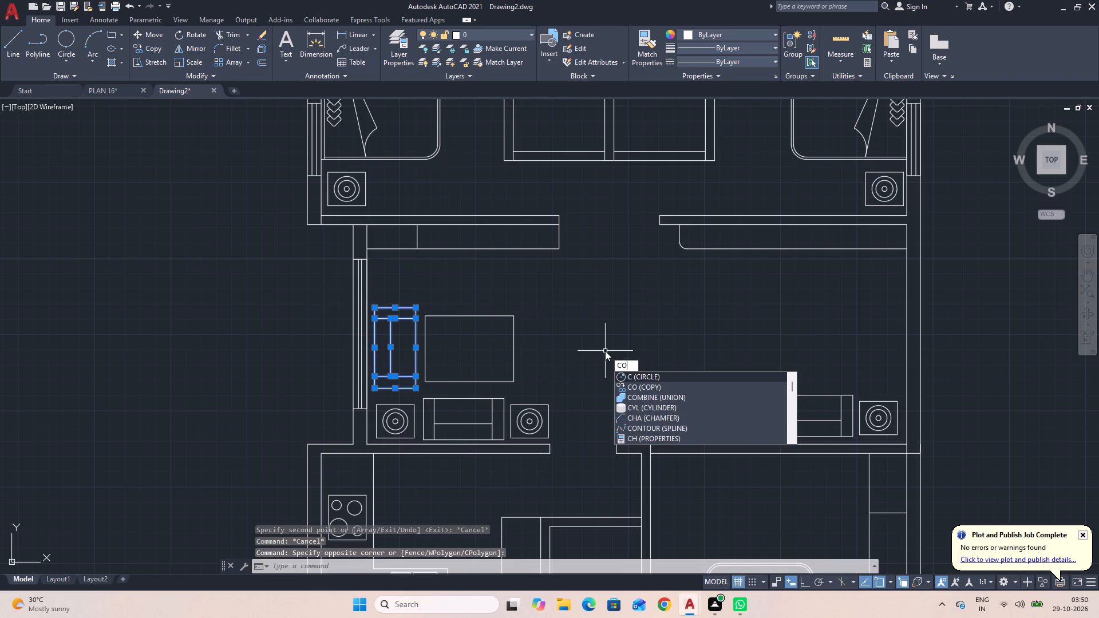
key("space")
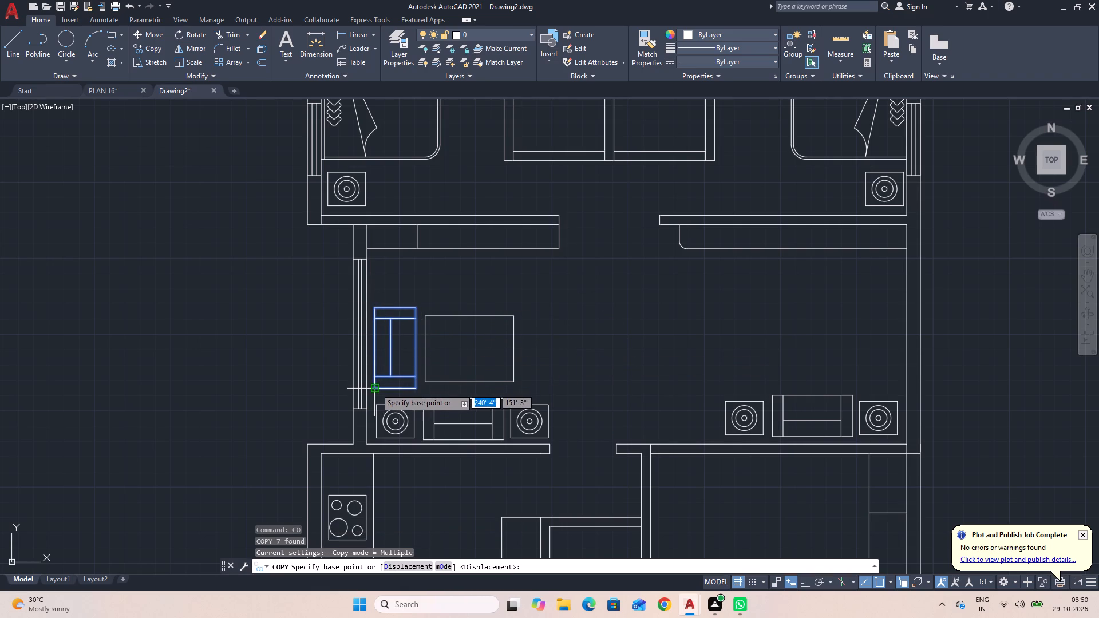
left_click(375, 388)
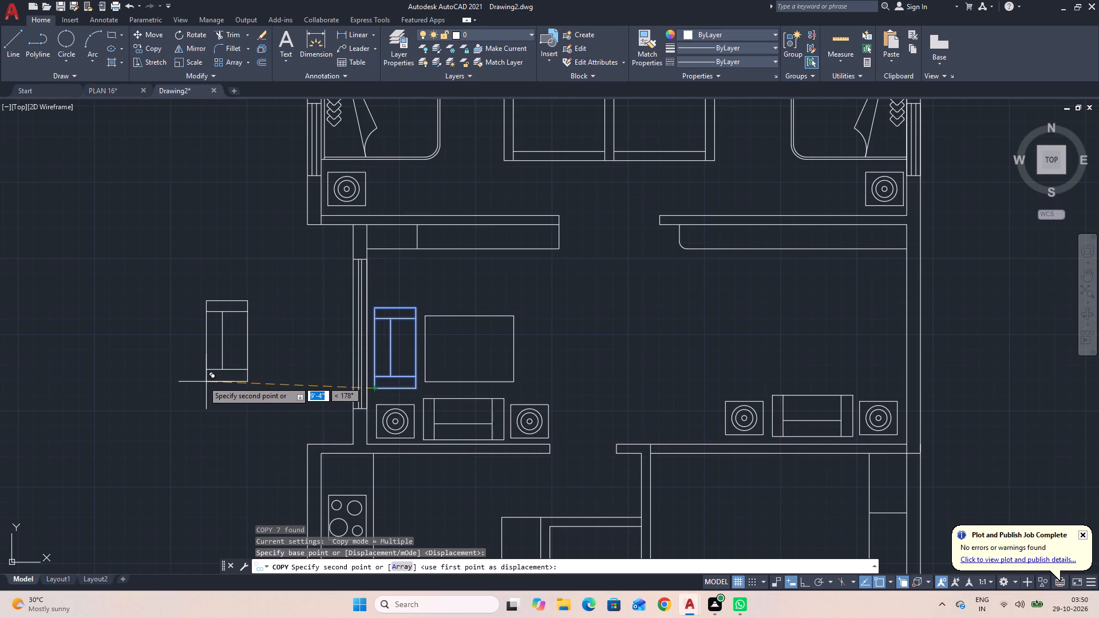
left_click(187, 381)
key("Escape")
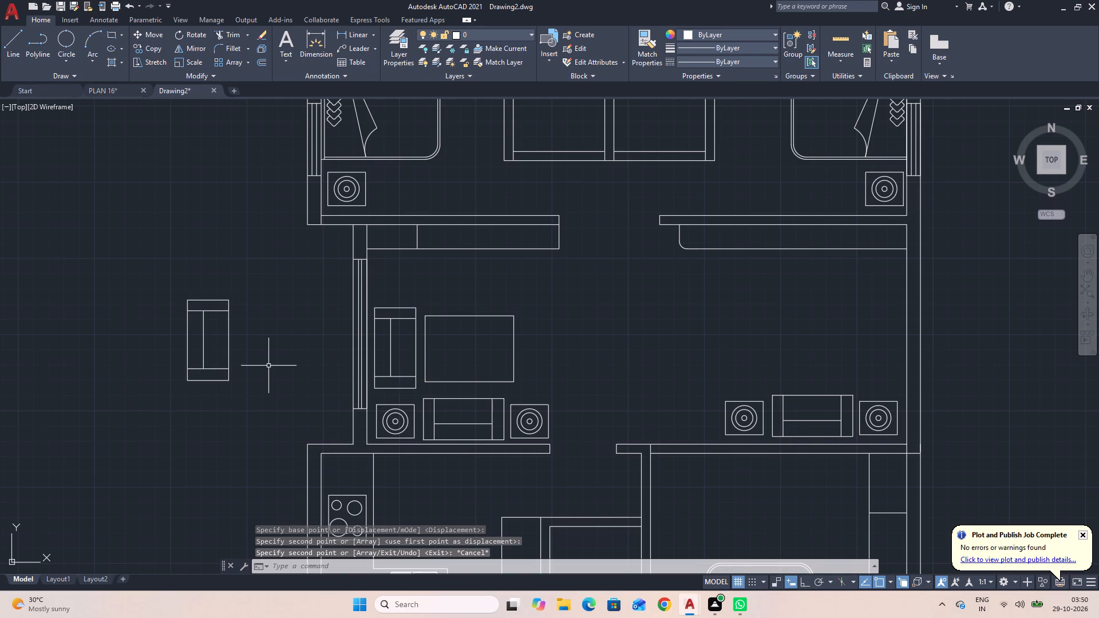
Turn ortho mode on.
key("F8")
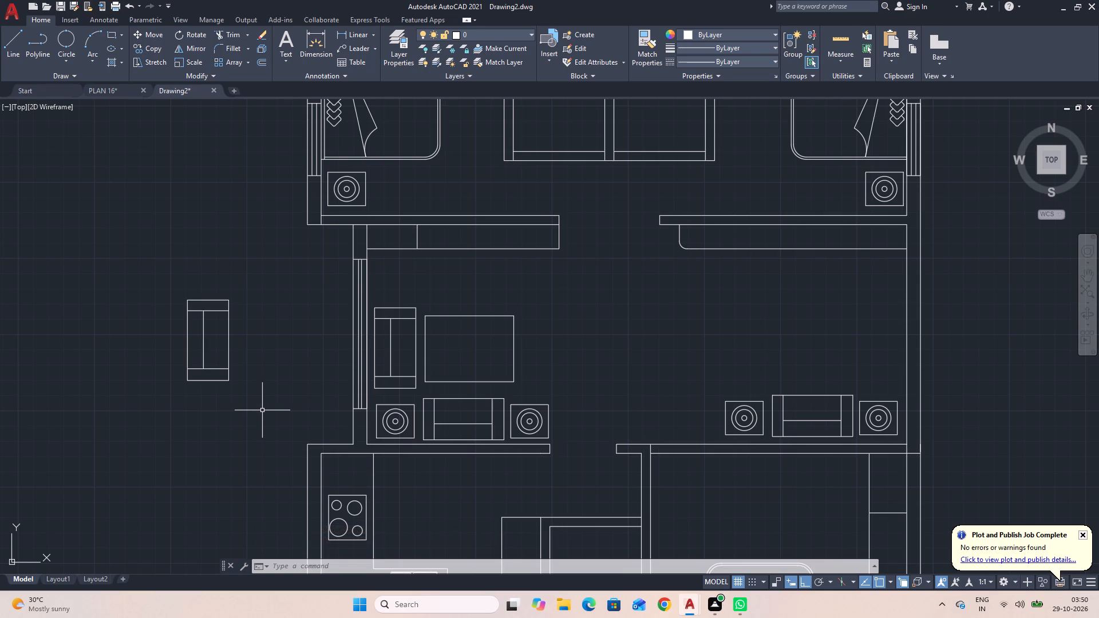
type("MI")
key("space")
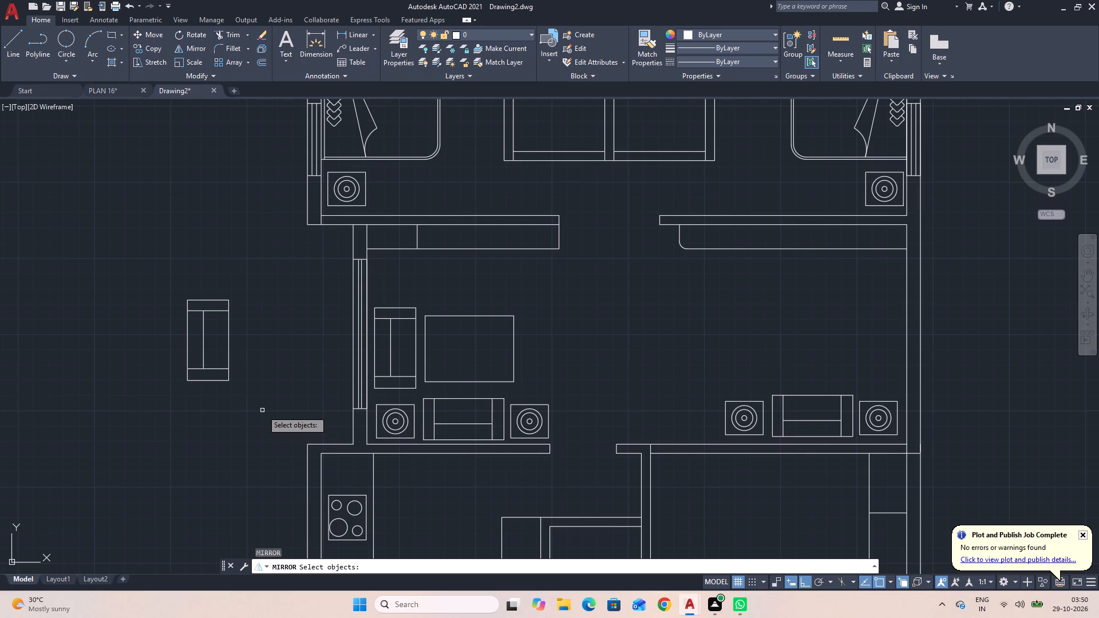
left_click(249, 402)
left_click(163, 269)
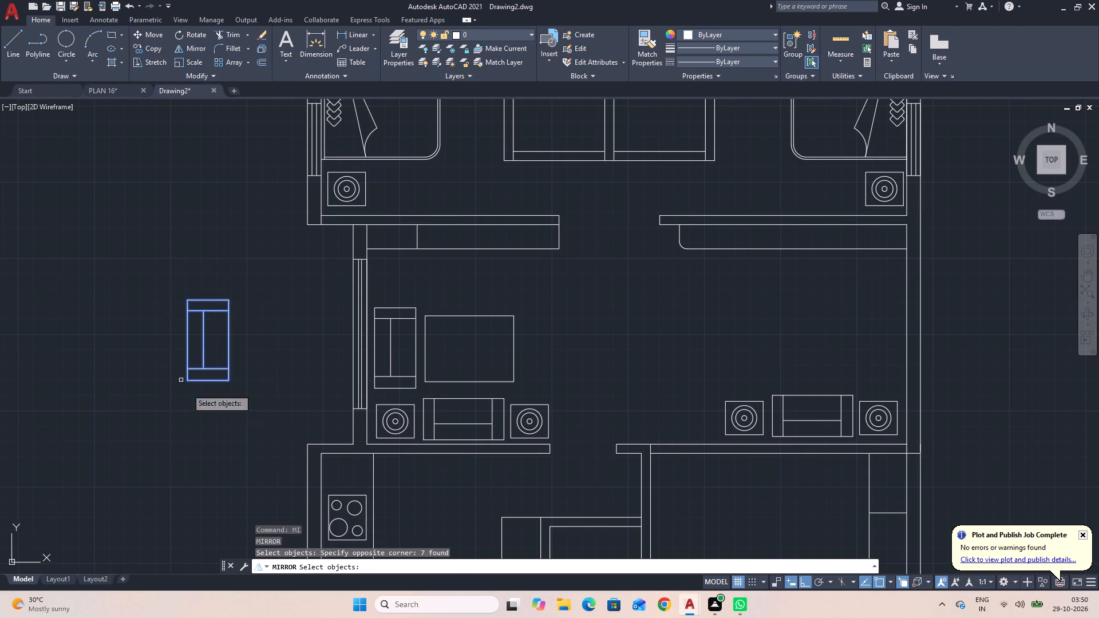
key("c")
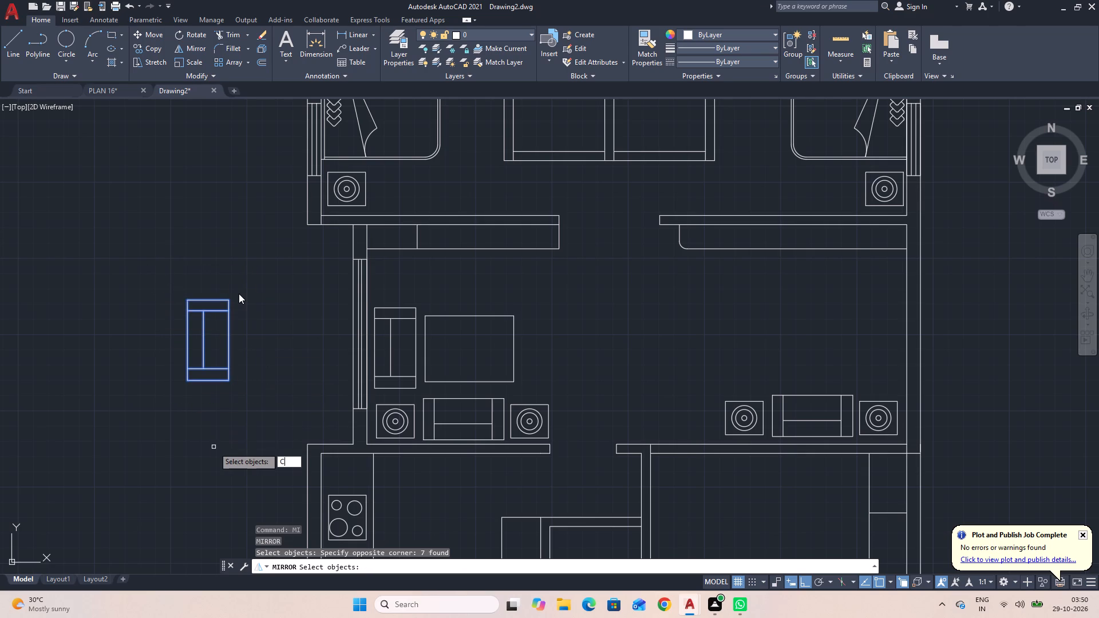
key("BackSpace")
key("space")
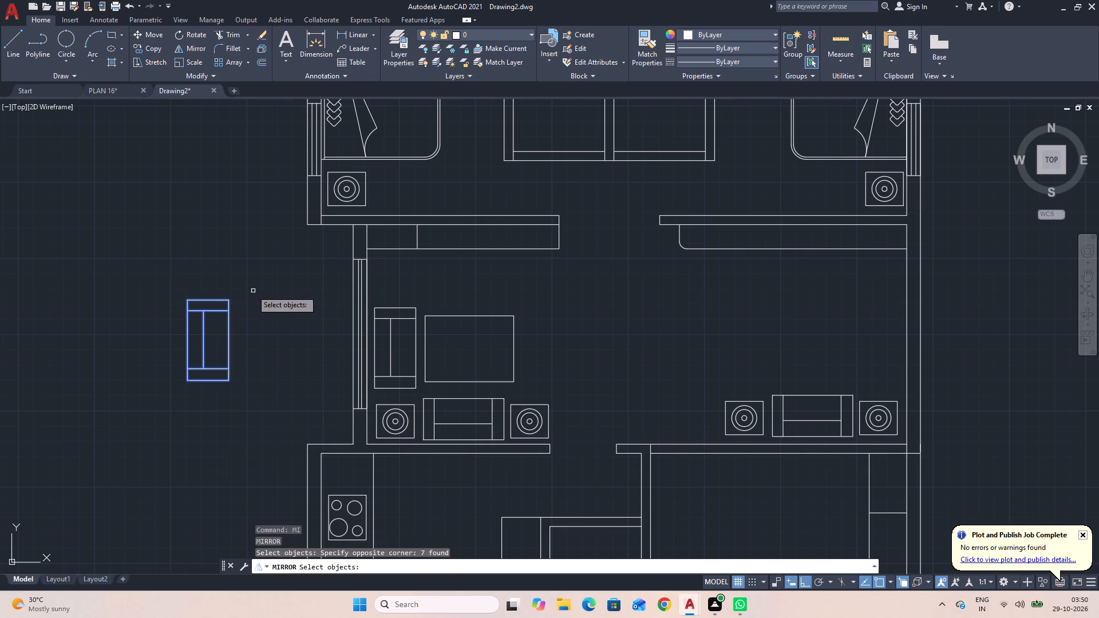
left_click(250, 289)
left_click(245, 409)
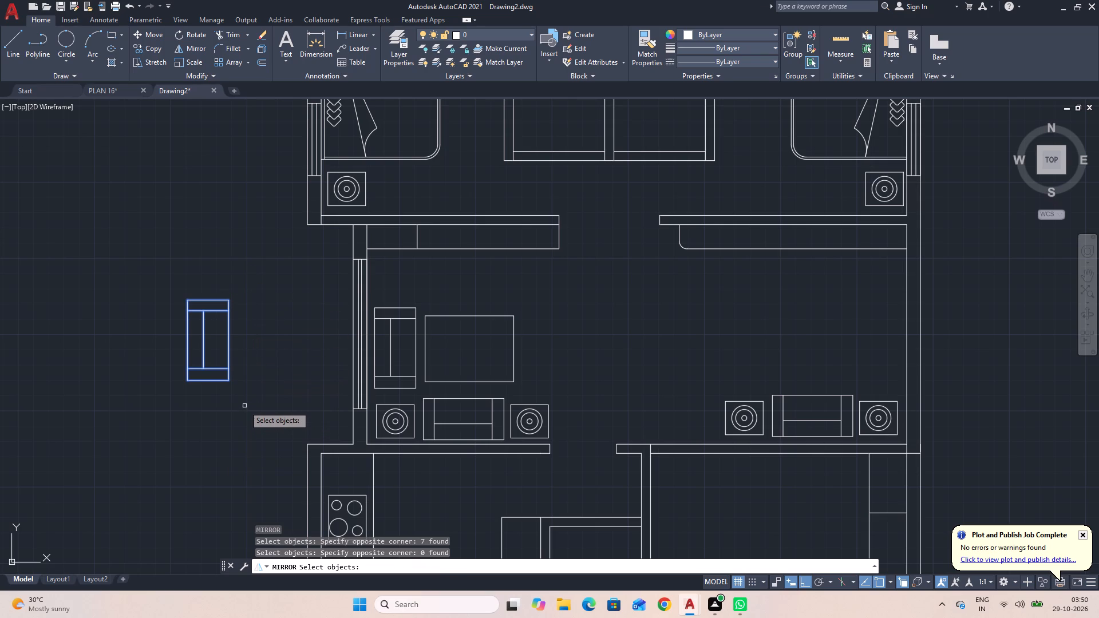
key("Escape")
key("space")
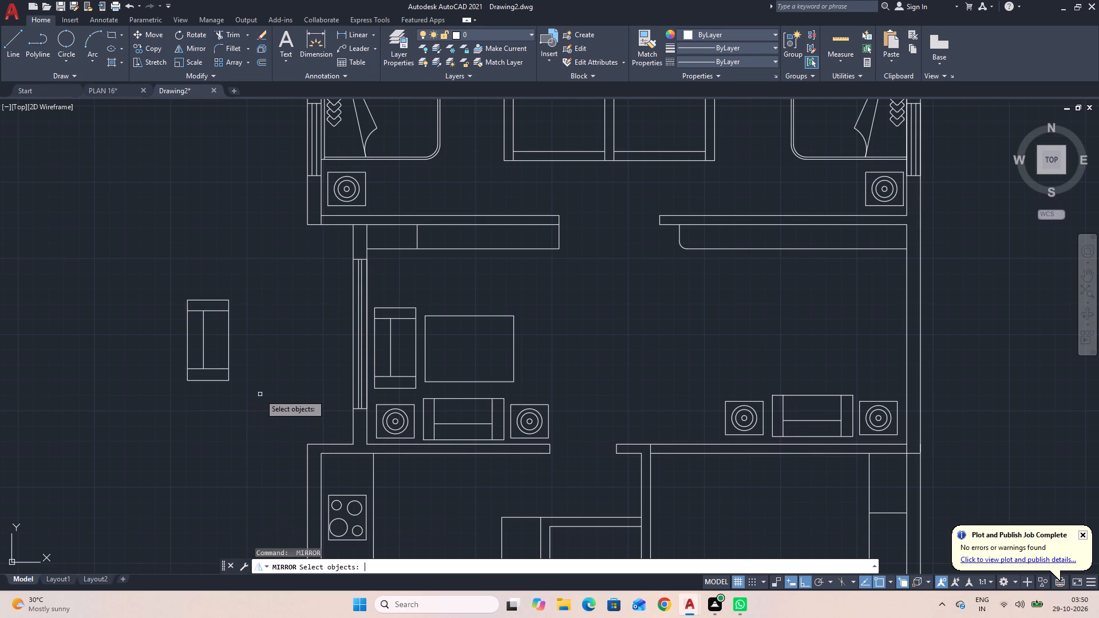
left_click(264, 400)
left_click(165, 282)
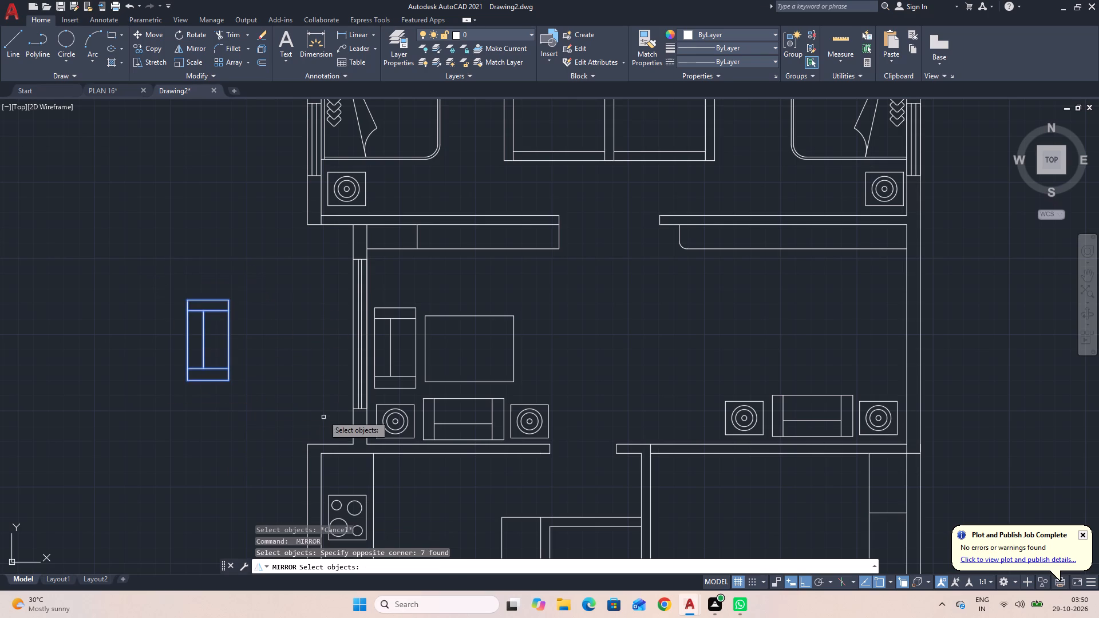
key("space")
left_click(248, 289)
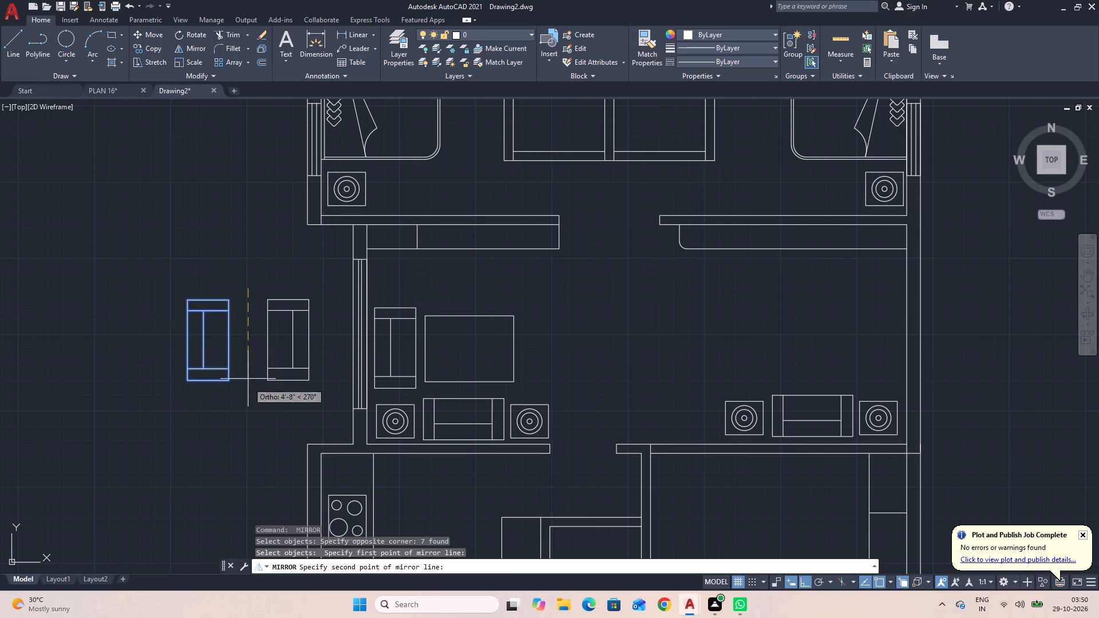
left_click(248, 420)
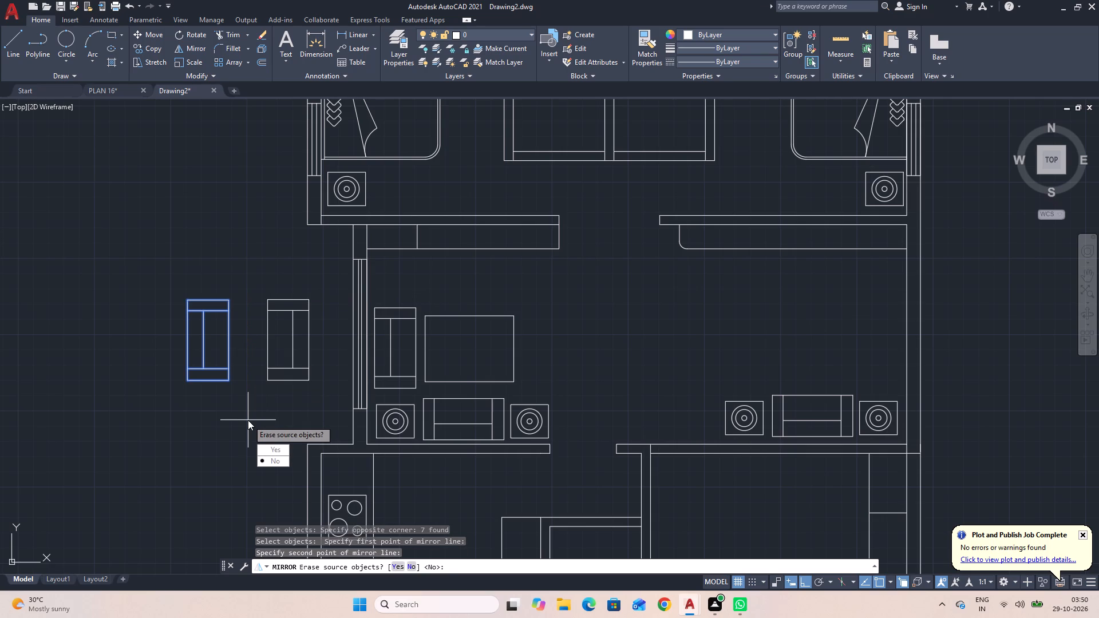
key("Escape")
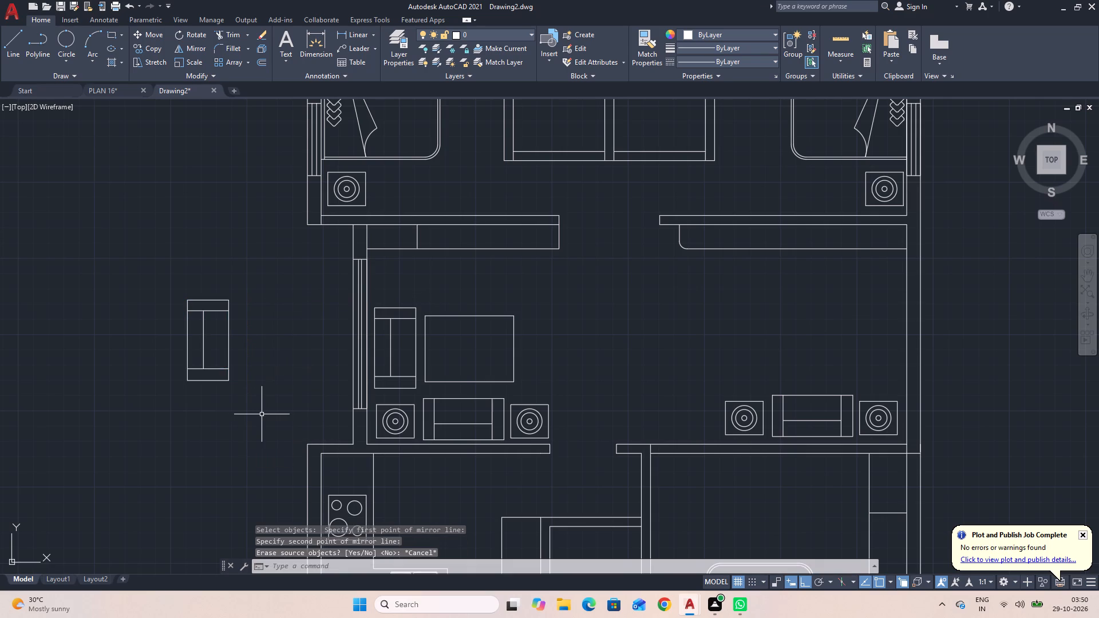
Mirror the sofa outside the plan about a vertical line just to its right, keeping the source sofa.
key("space")
left_click(260, 409)
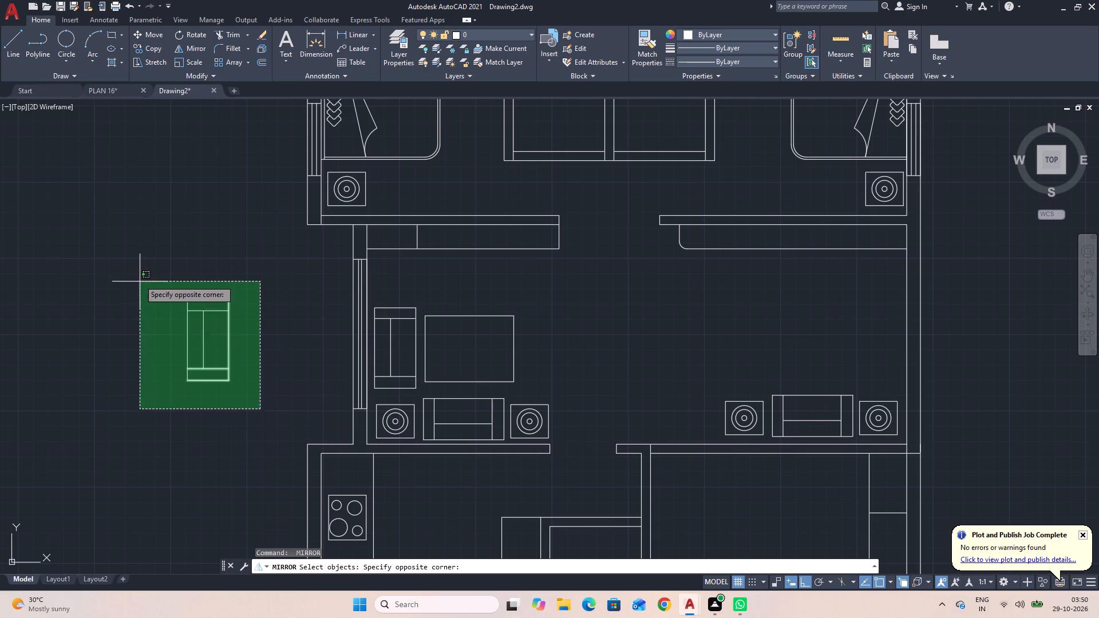
left_click(130, 268)
key("space")
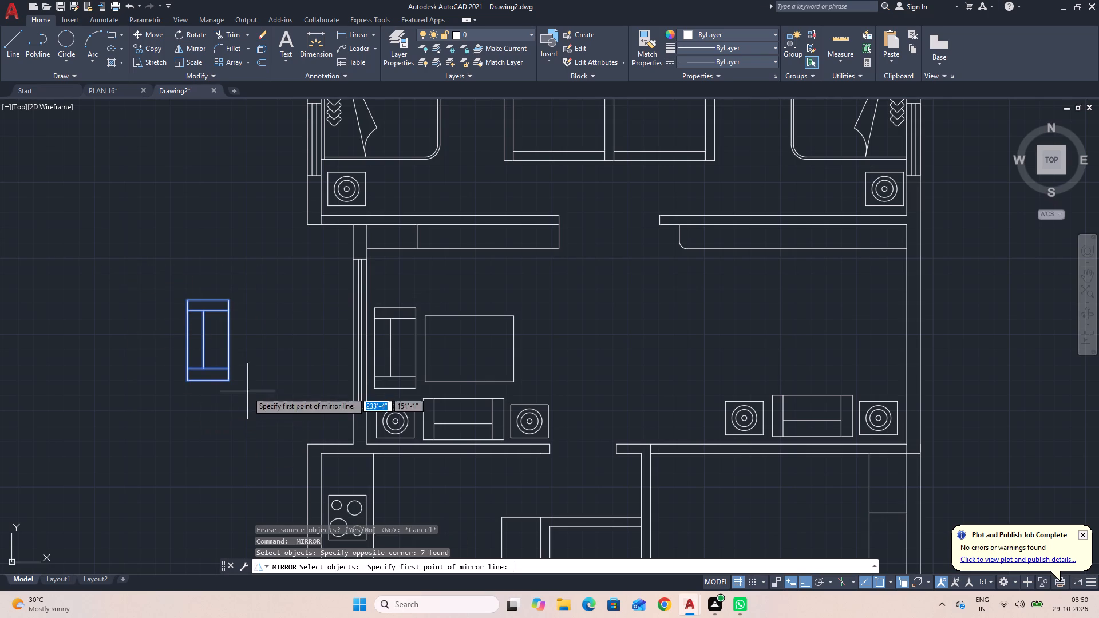
left_click_drag(242, 287, 243, 295)
left_click(245, 431)
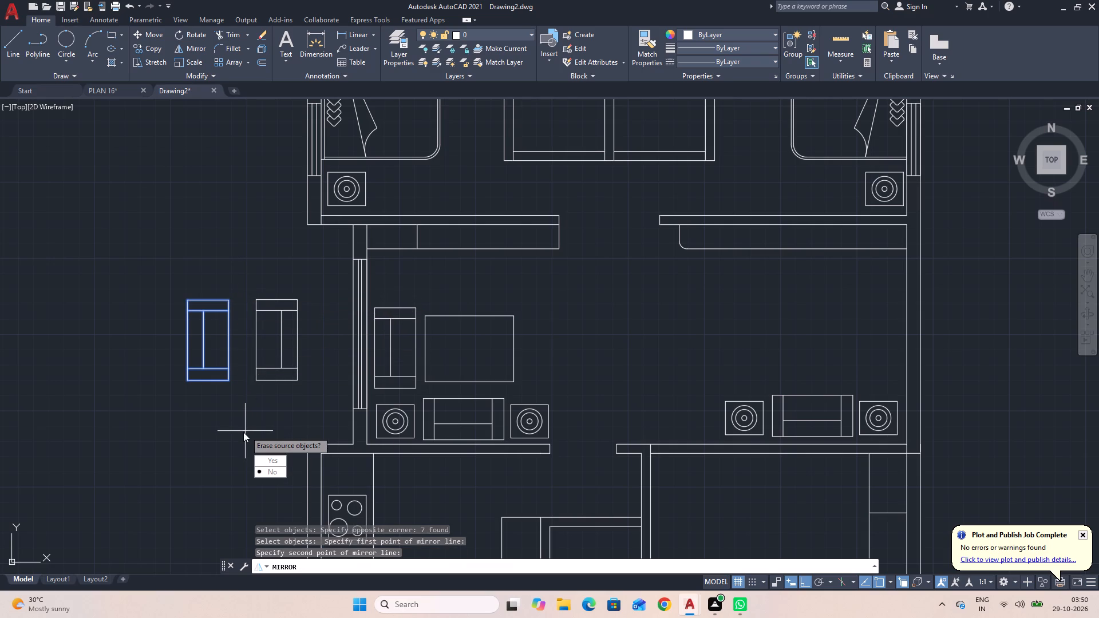
left_click_drag(271, 473, 244, 432)
Move the mirrored sofa horizontally about 32'-9" right, into the middle room beside the right wall.
left_click(333, 402)
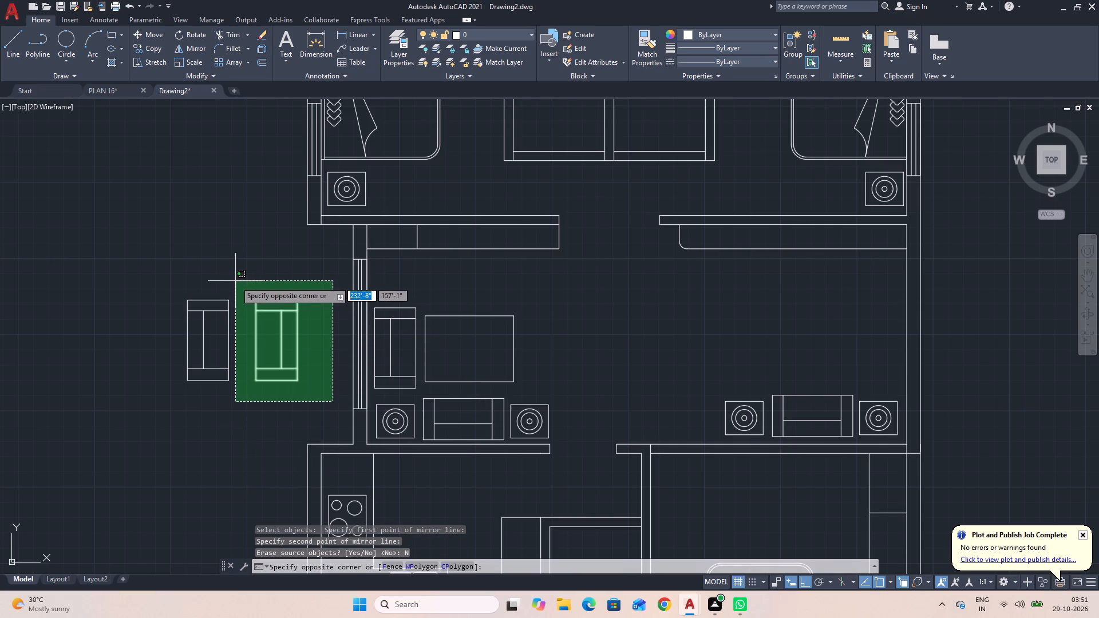
left_click(235, 281)
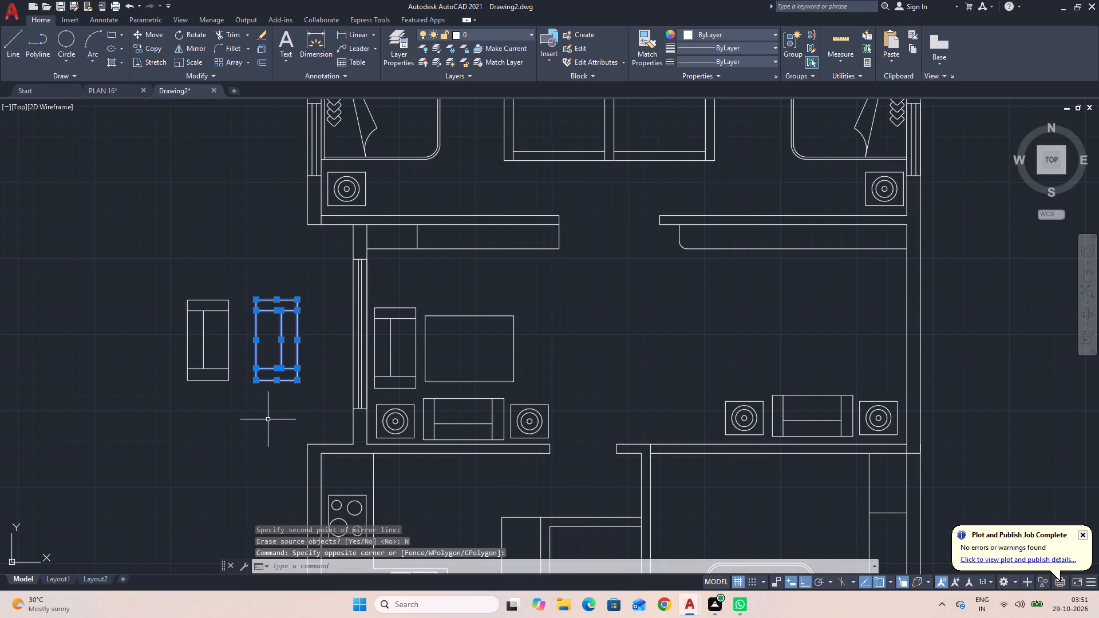
key("m")
key("space")
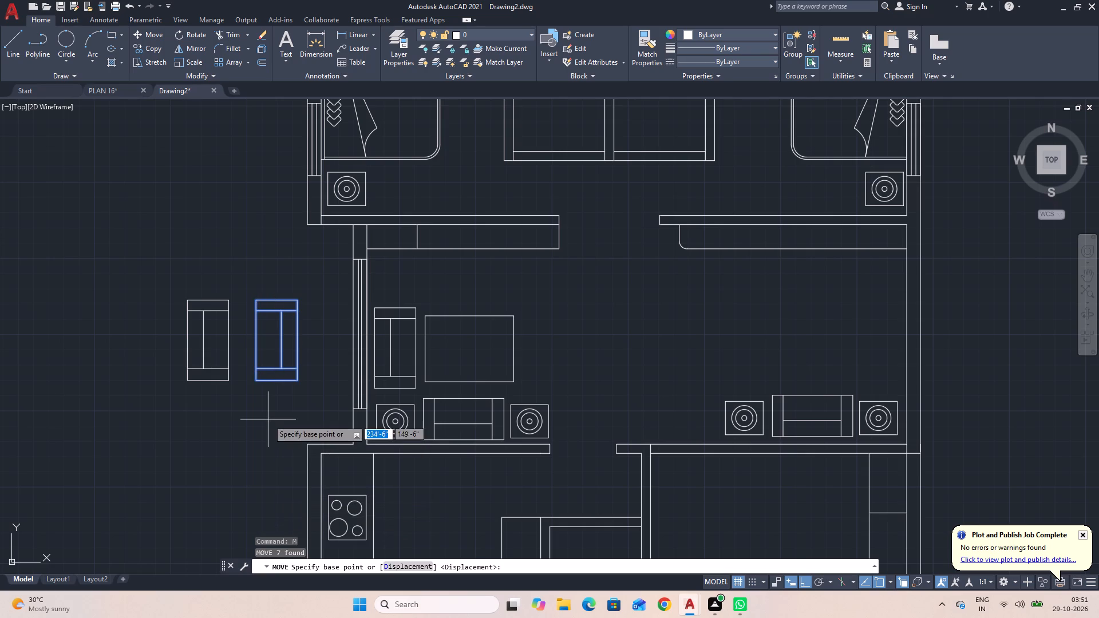
left_click(300, 340)
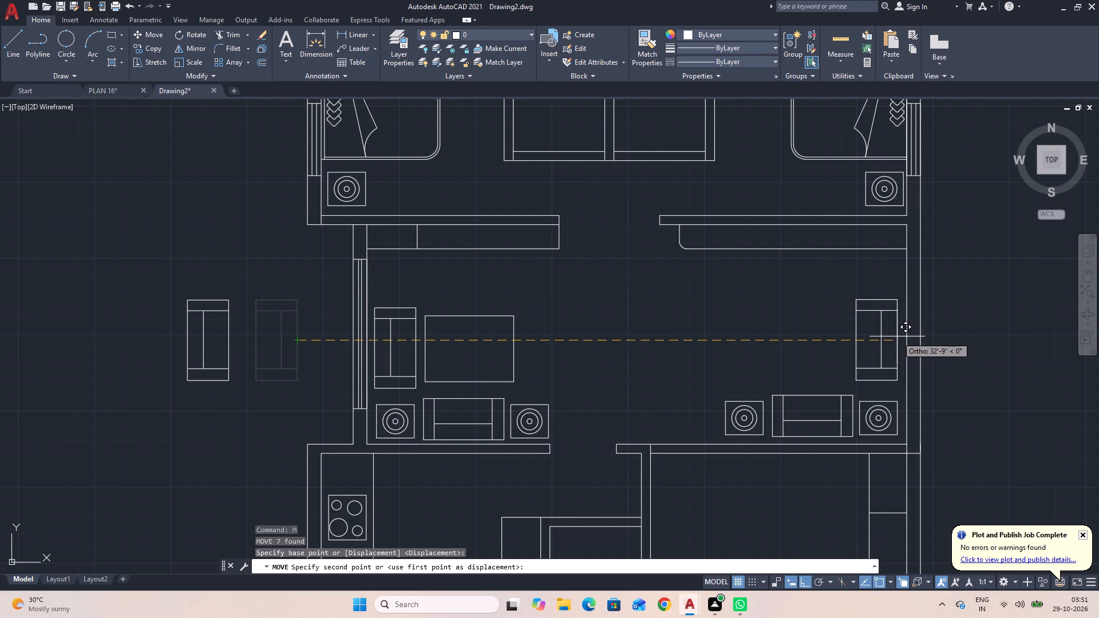
left_click(897, 336)
Delete the leftover sofa outside the building's left wall.
left_click(268, 390)
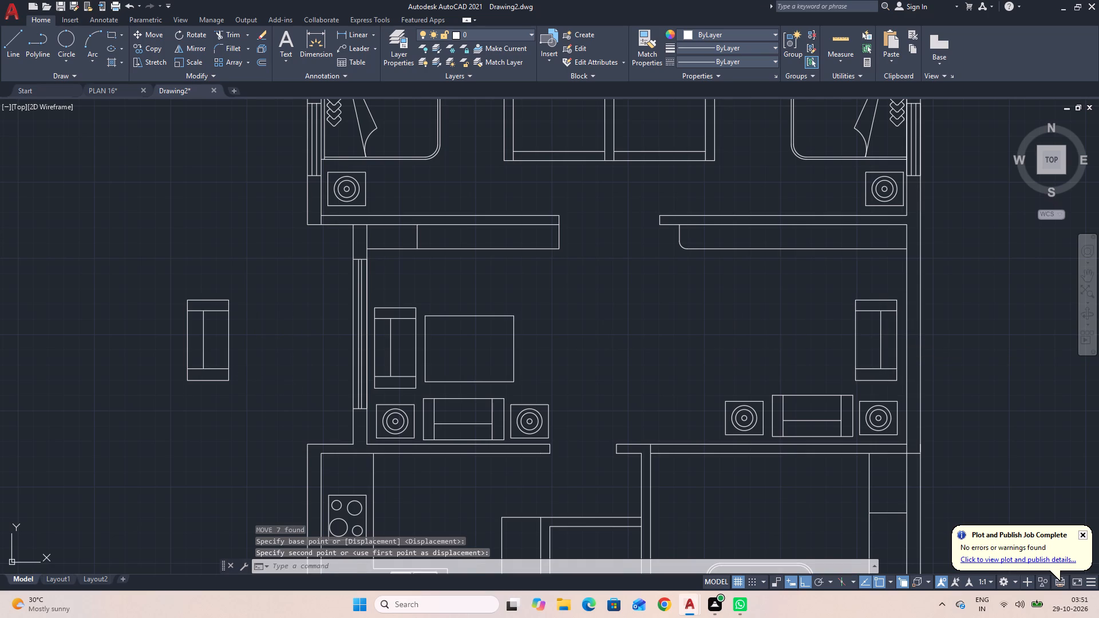
left_click(147, 274)
key("Delete")
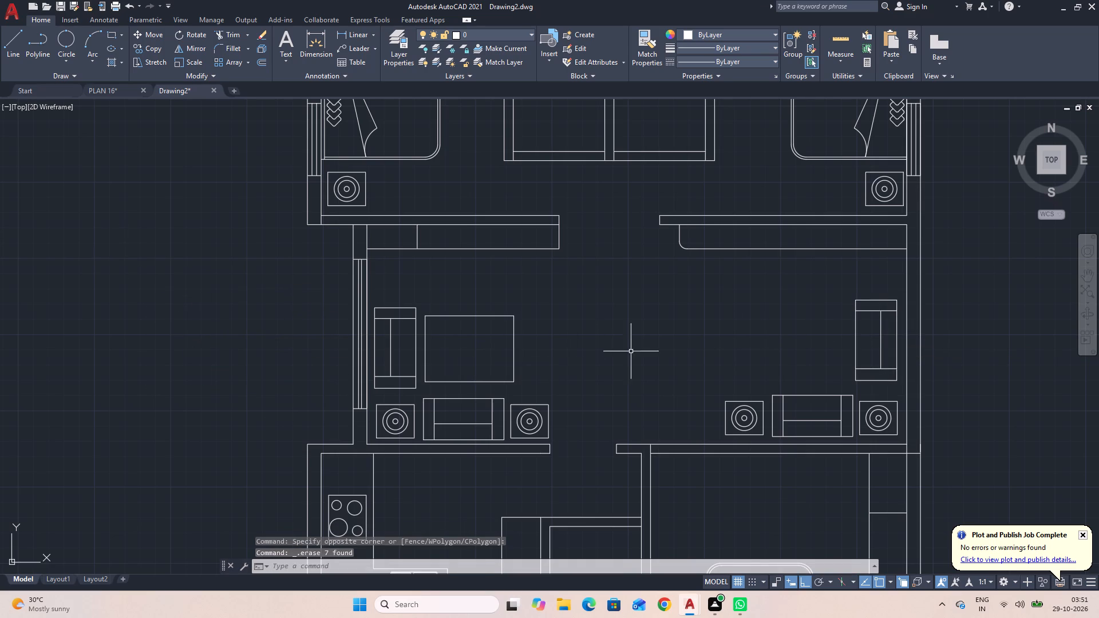
Copy the middle room's rectangular table about 17'-7" horizontally to the right, in front of the right-hand sofas.
left_click(534, 392)
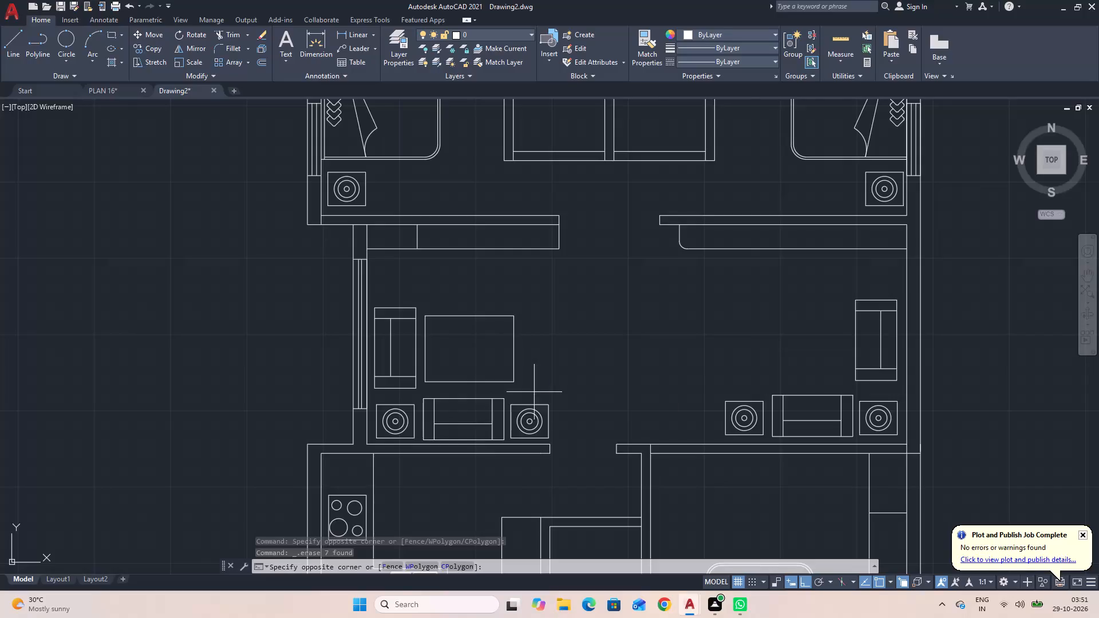
left_click(422, 301)
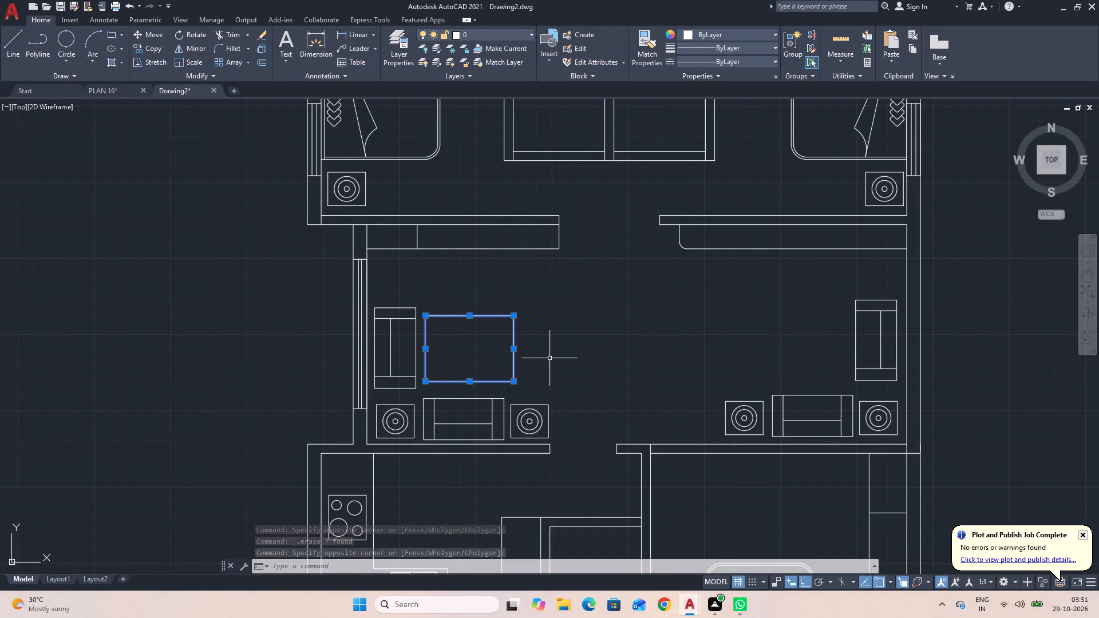
type("CO")
key("space")
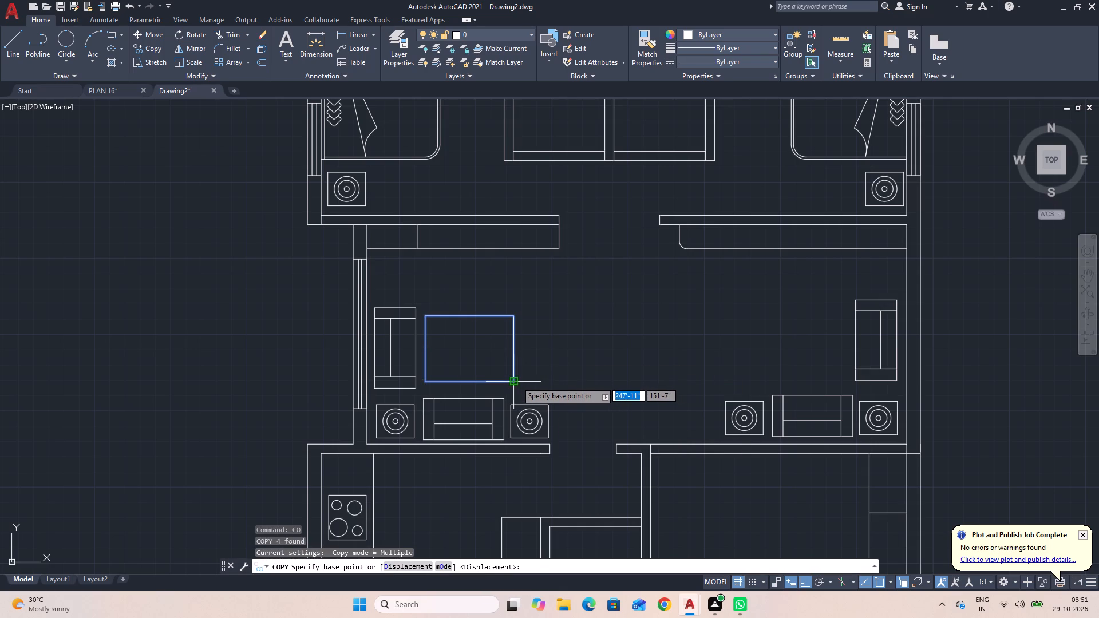
left_click(516, 382)
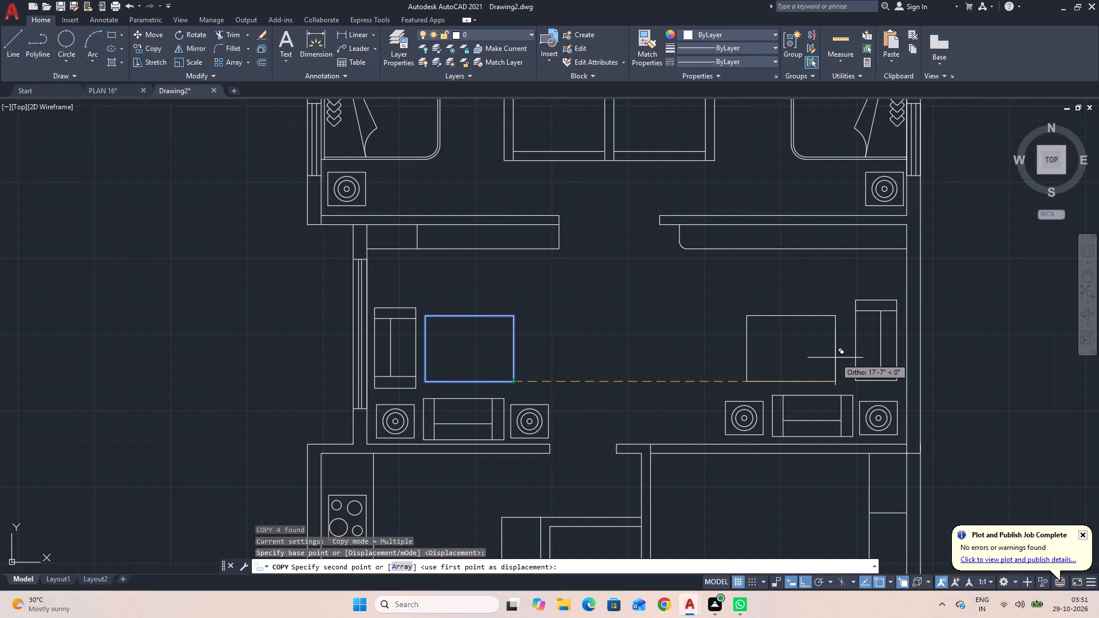
left_click(836, 358)
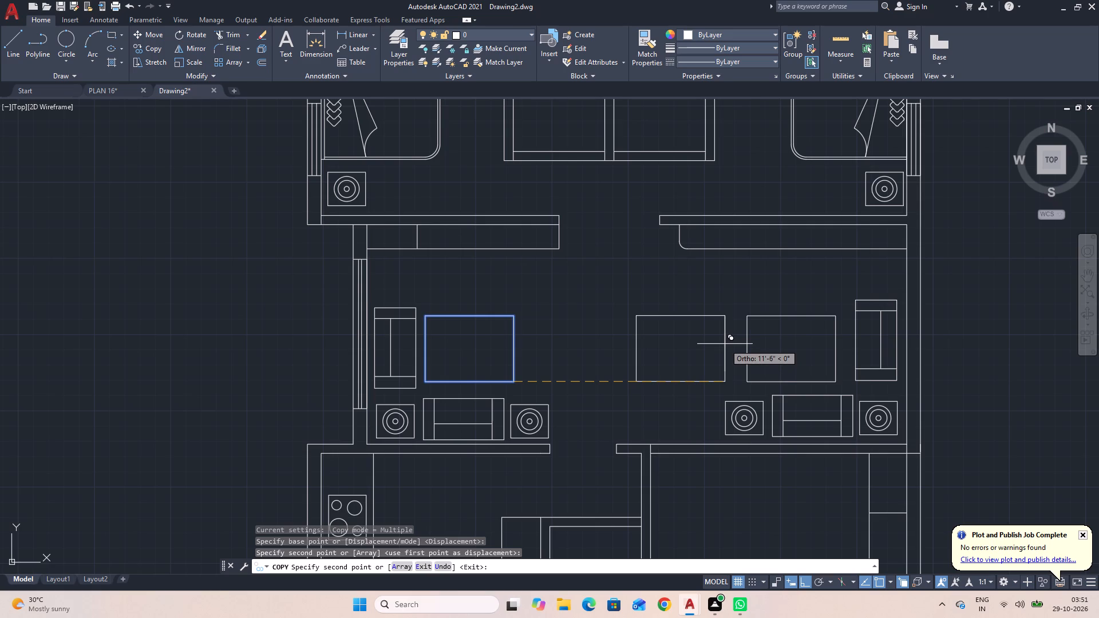
key("Escape")
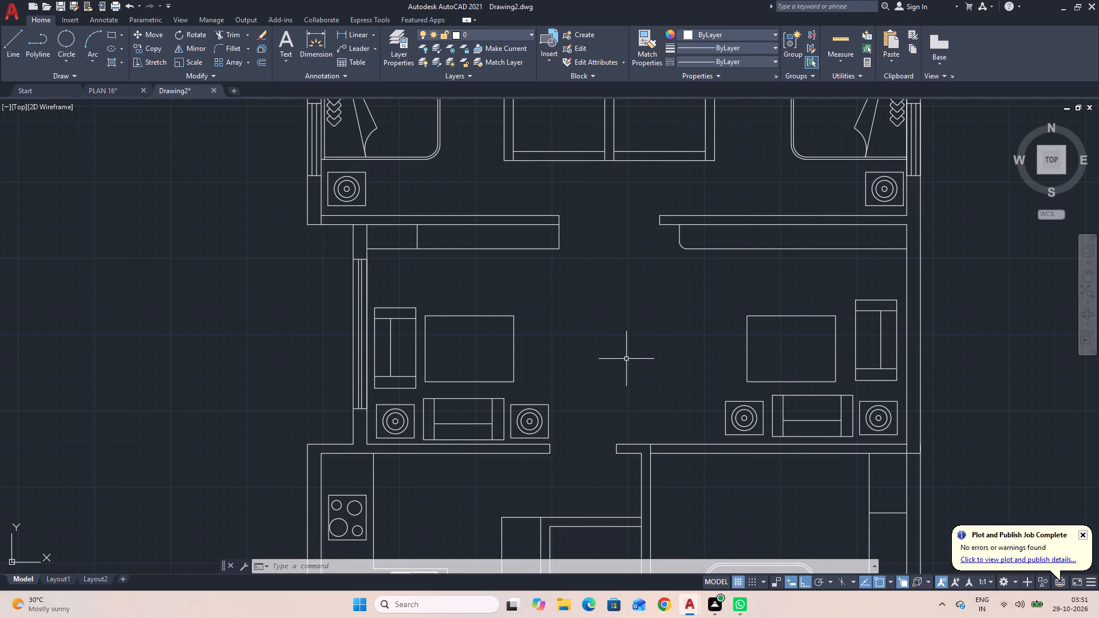
Move the middle room's right-hand table a few inches horizontally towards the sofa beside the right wall.
left_click(842, 388)
left_click(714, 285)
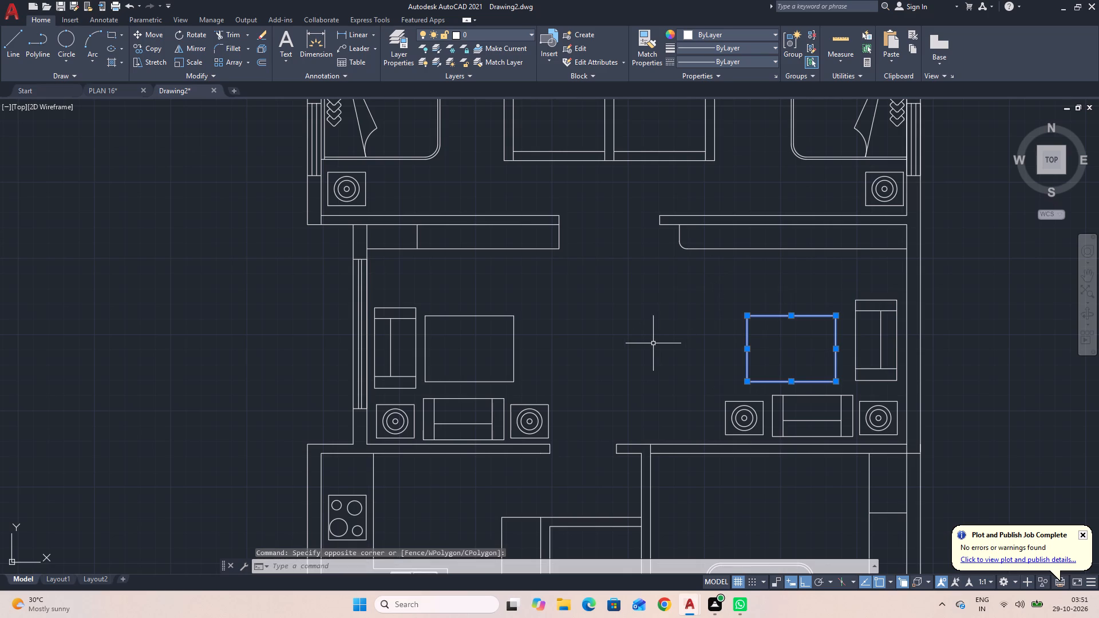
type("M")
key("space")
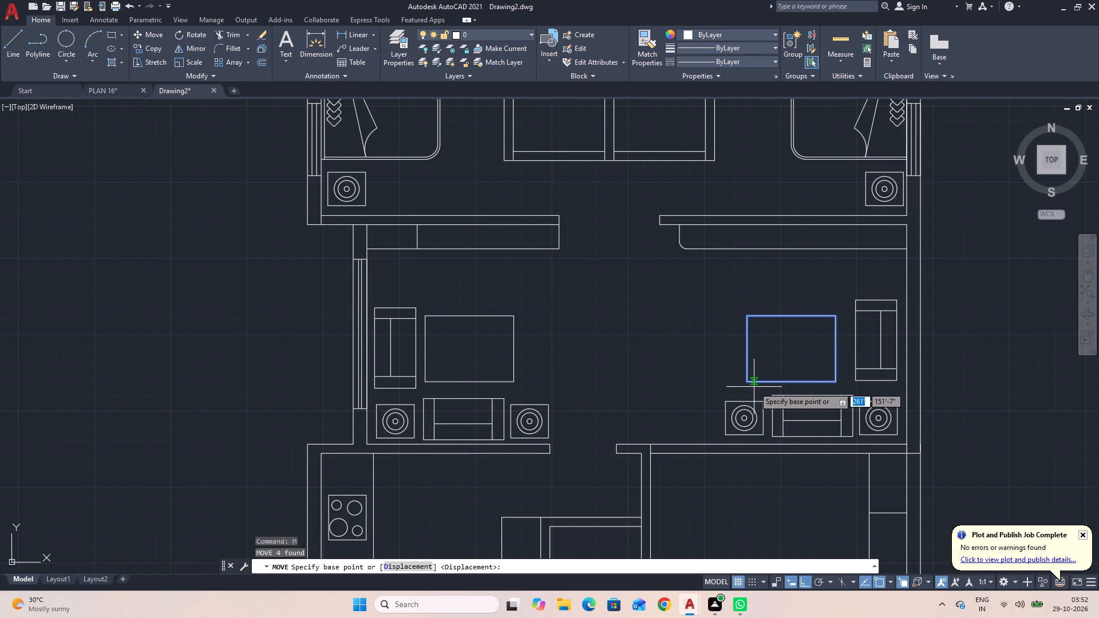
left_click(749, 384)
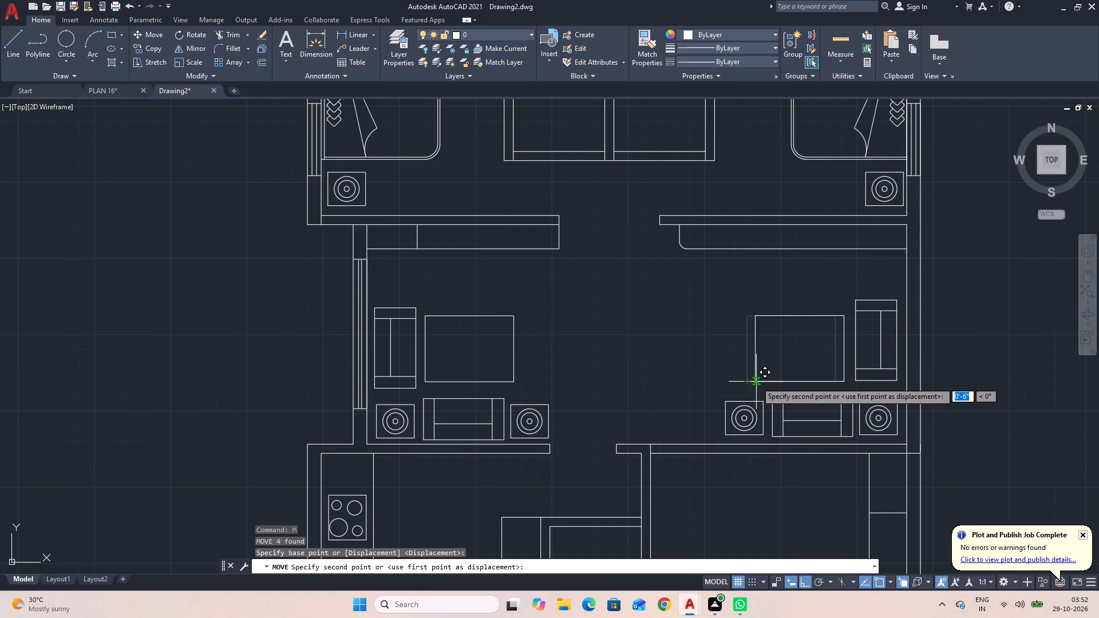
left_click(754, 382)
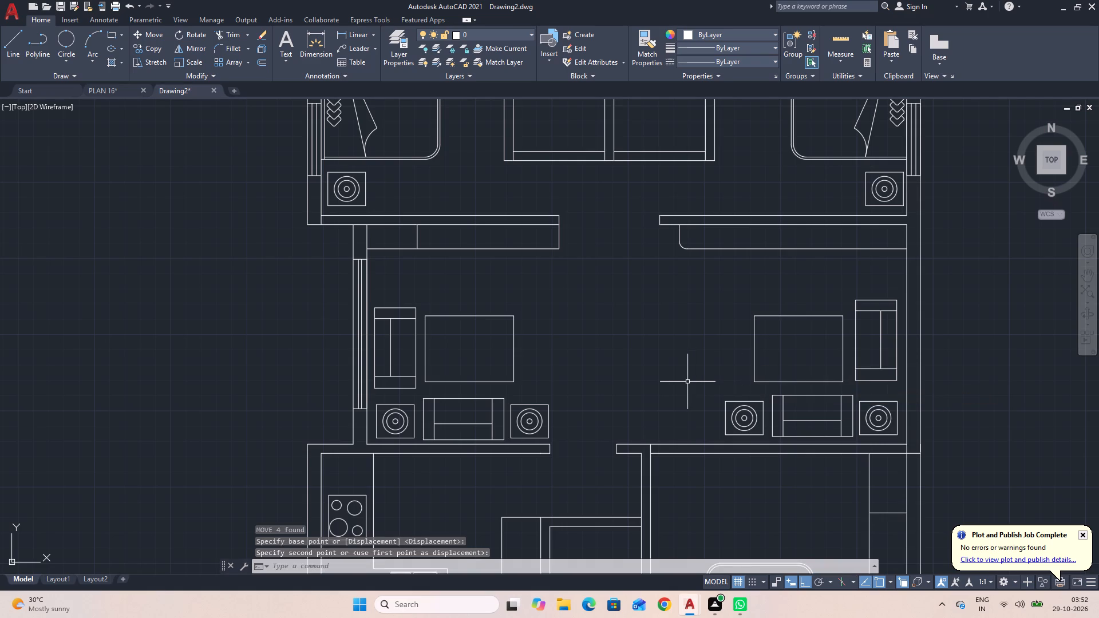
key("Escape")
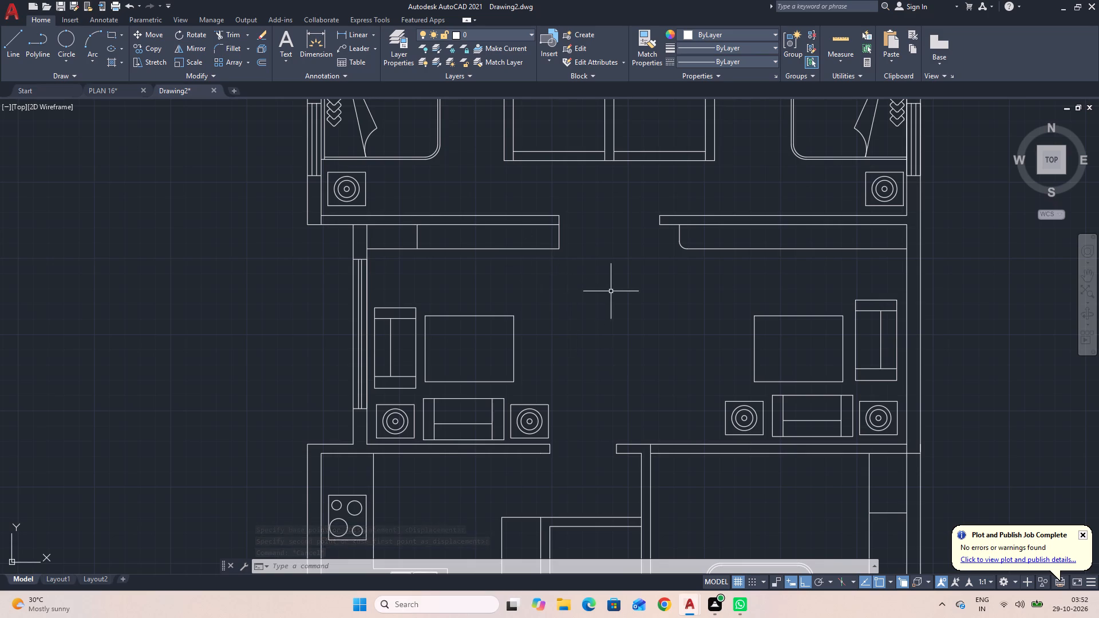
Draw a rectangular dining table outline about 3'-11" wide by 5'-9" high with lines in the centre of the middle room.
scroll(603, 288, "down", 2)
scroll(598, 287, "up", 1)
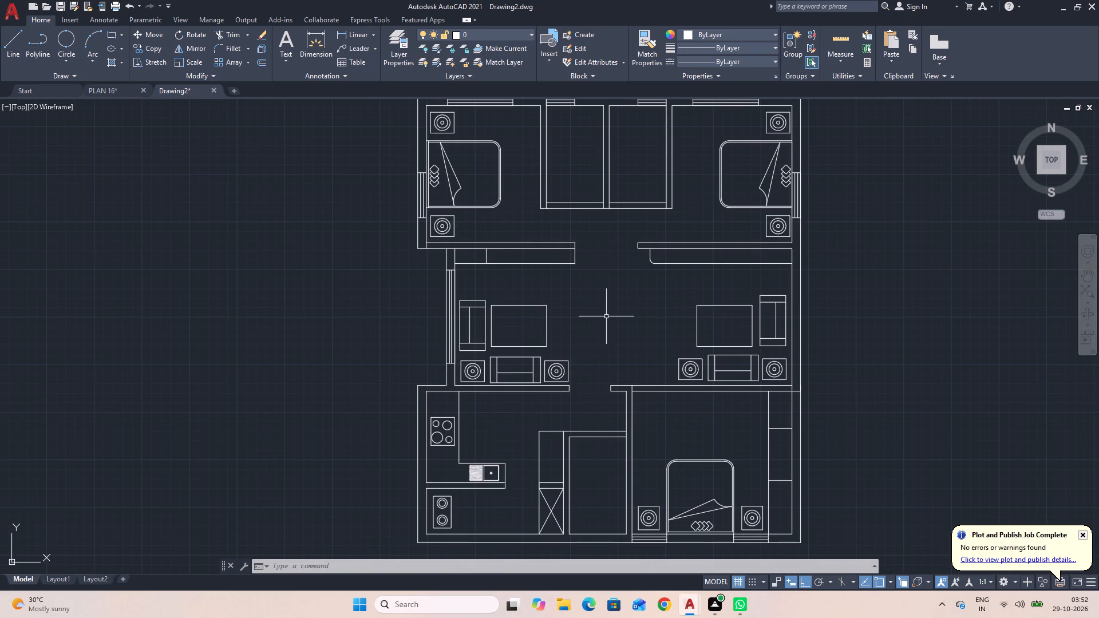
scroll(606, 316, "up", 1)
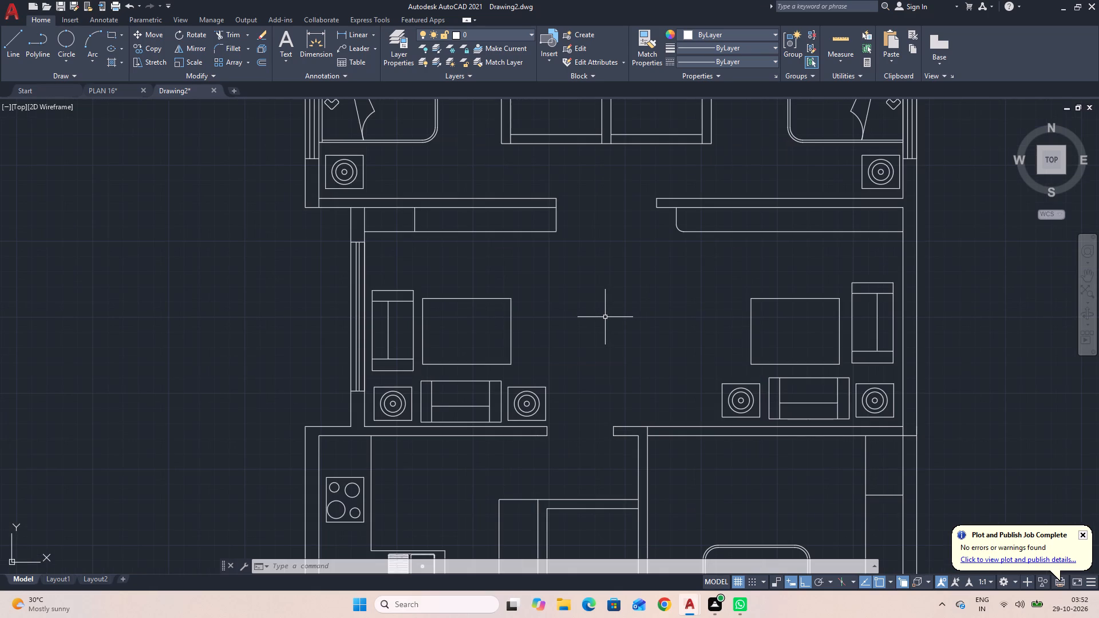
key("Escape")
type("L")
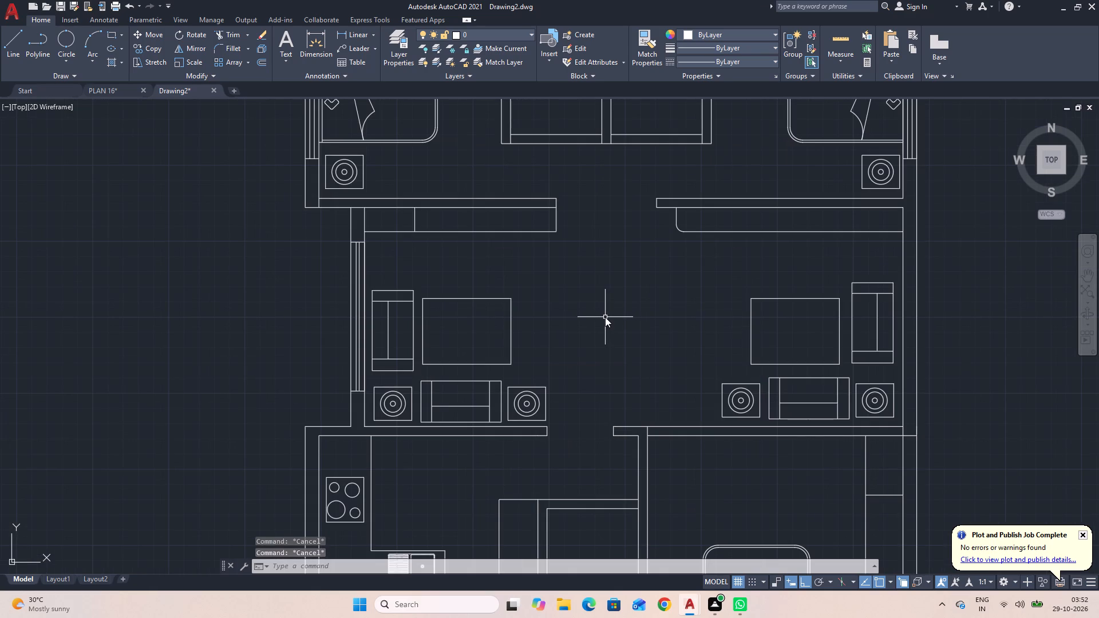
key("space")
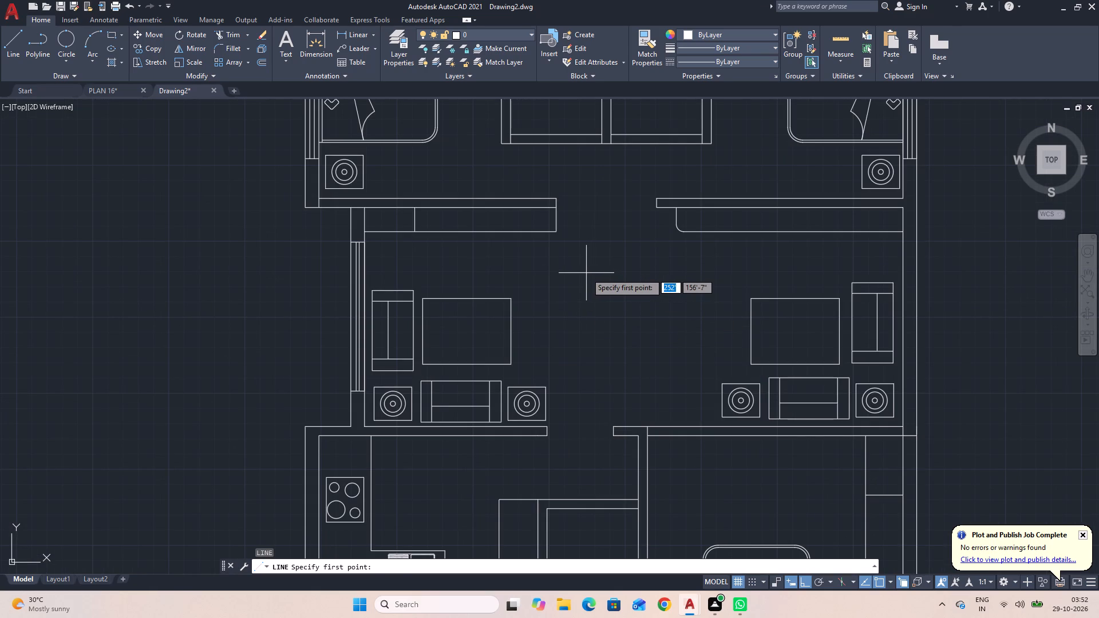
left_click(587, 273)
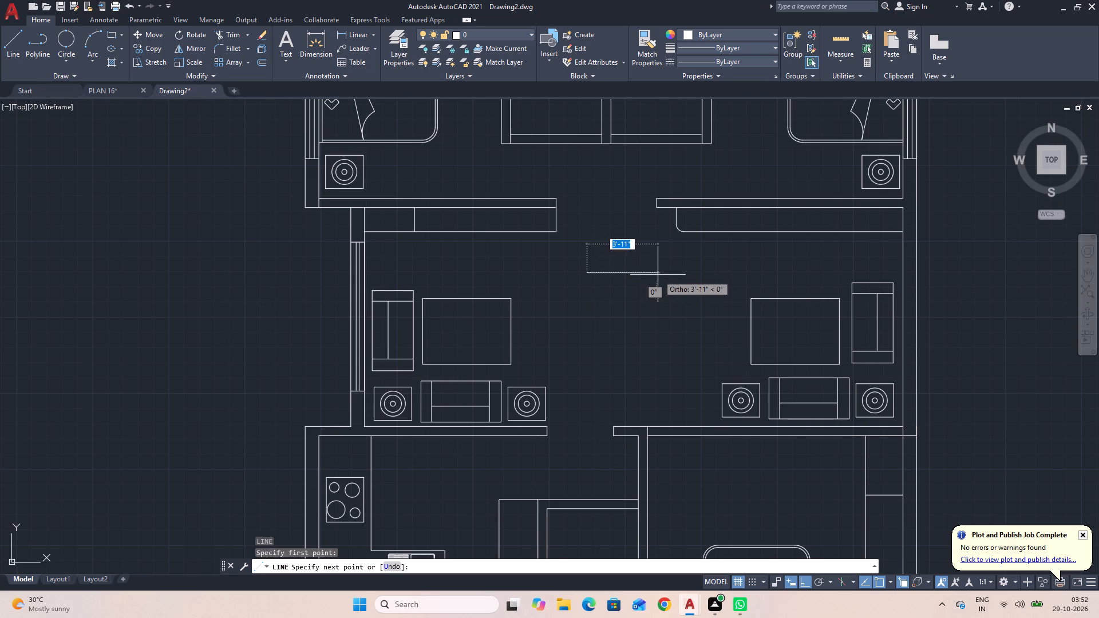
left_click(658, 275)
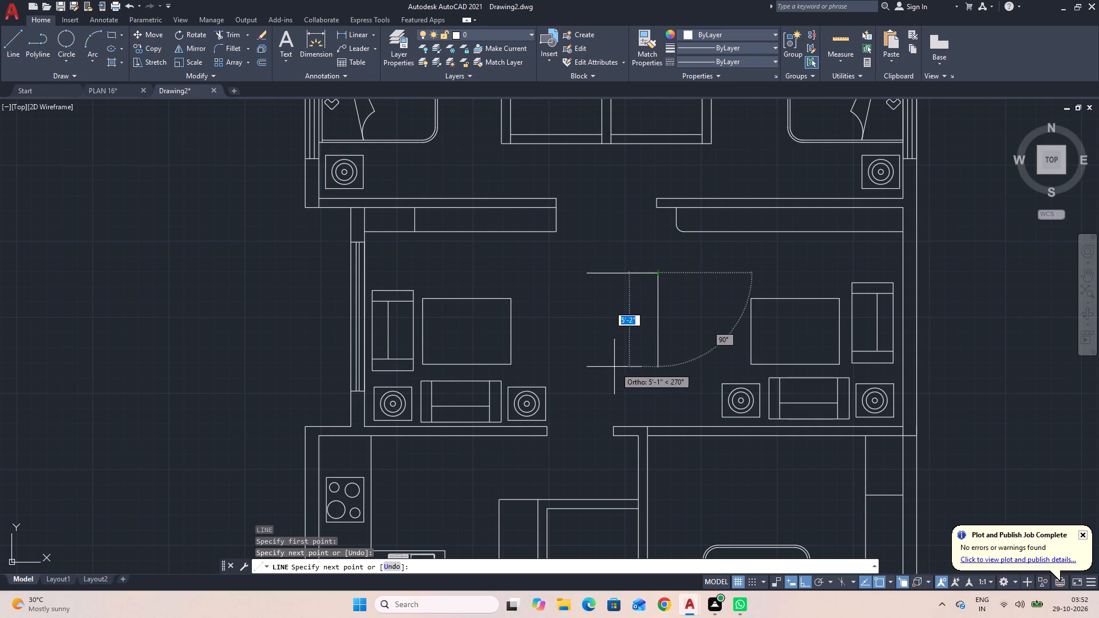
left_click(656, 378)
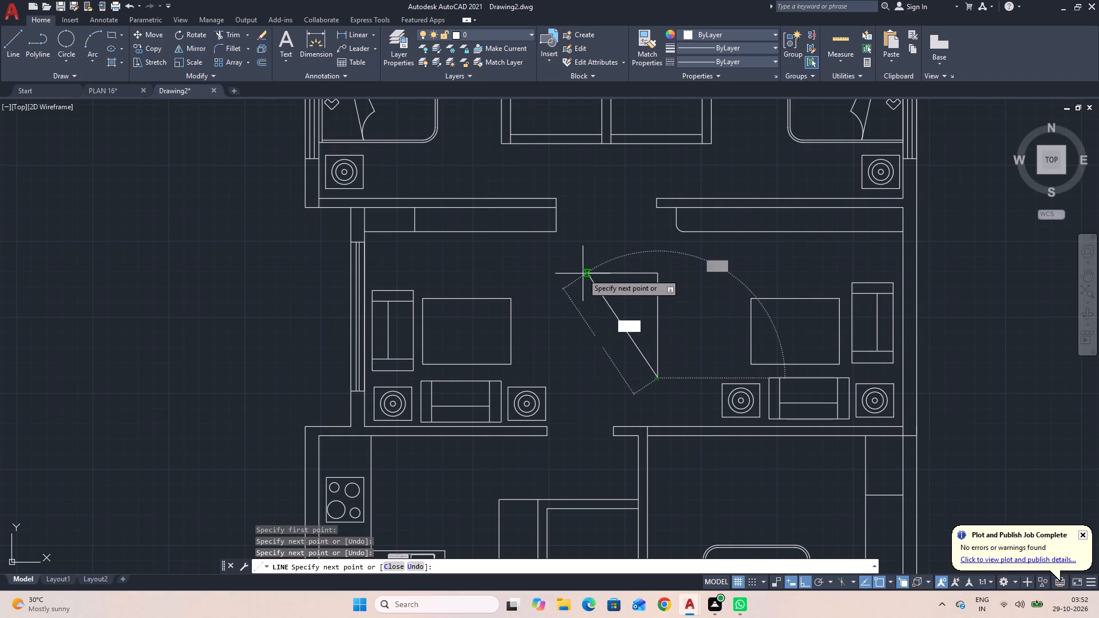
left_click(587, 323)
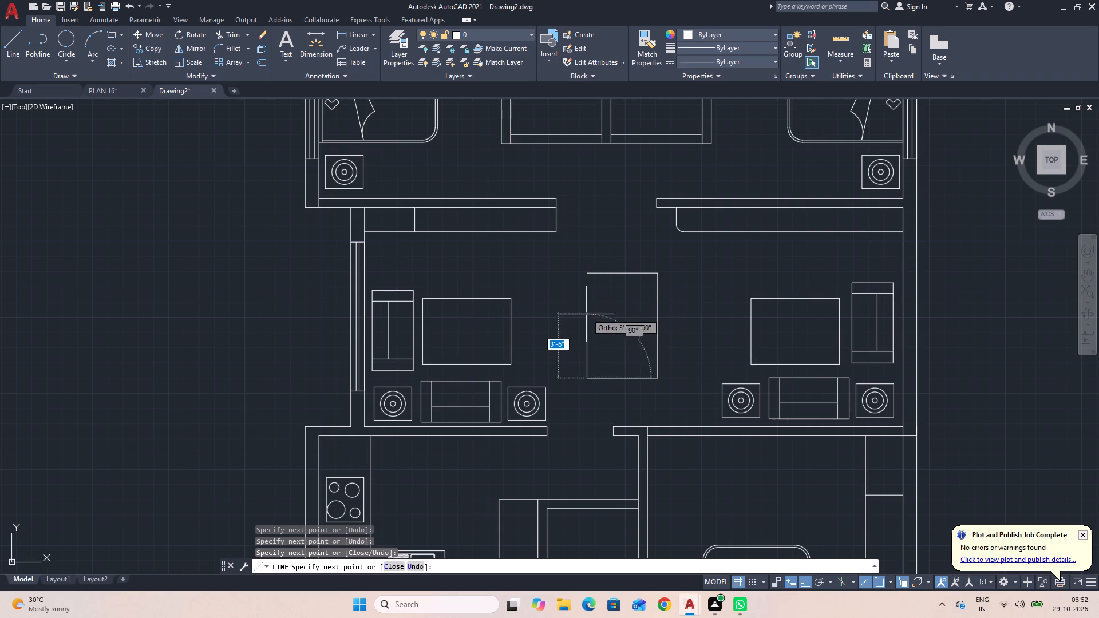
left_click(587, 273)
key("Escape")
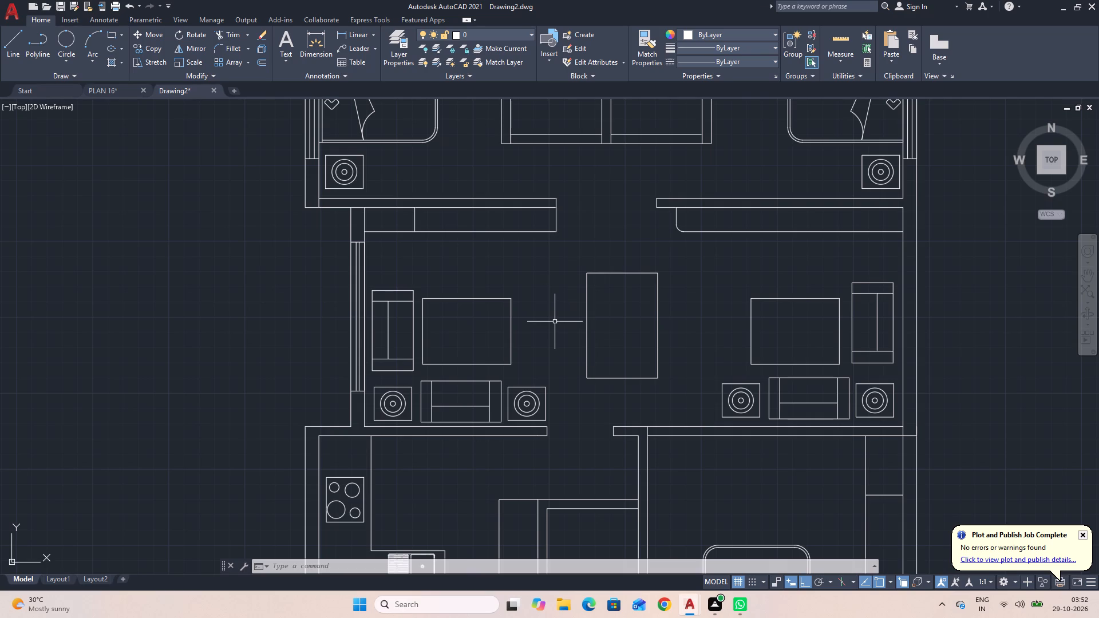
Draw a three-sided chair outline about 1'-7" wide against the upper part of the central table's left edge.
type("L")
key("space")
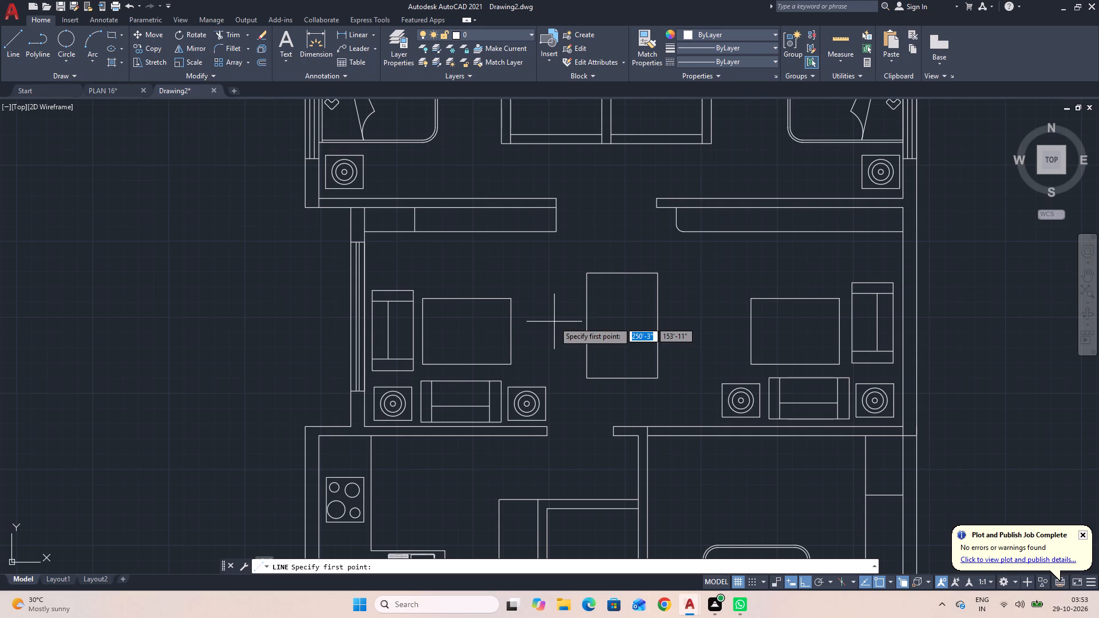
left_click(587, 284)
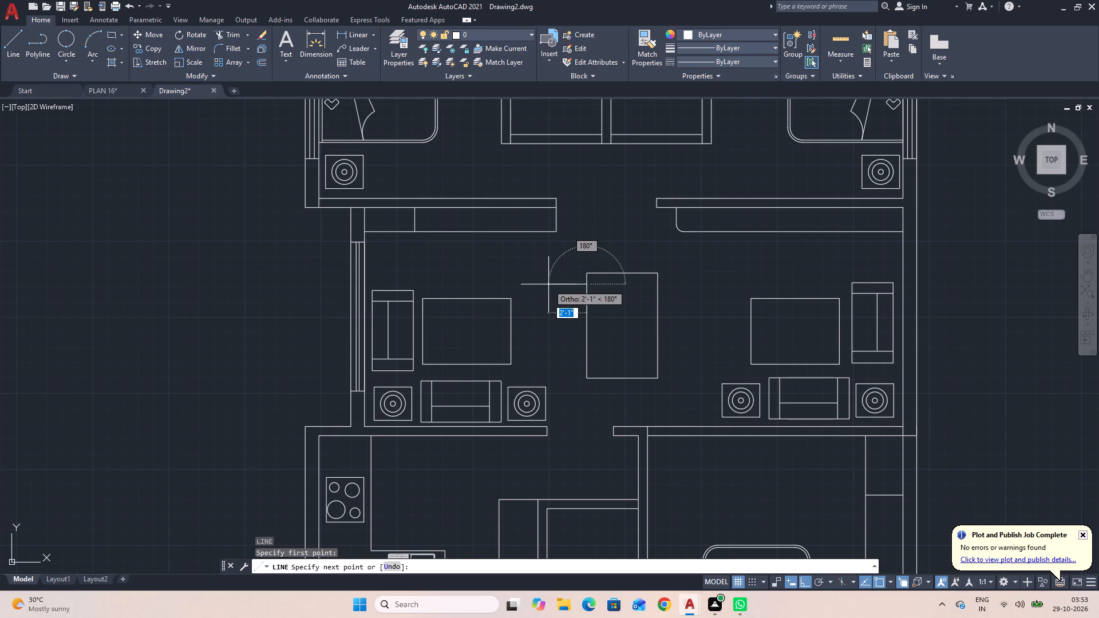
left_click(556, 284)
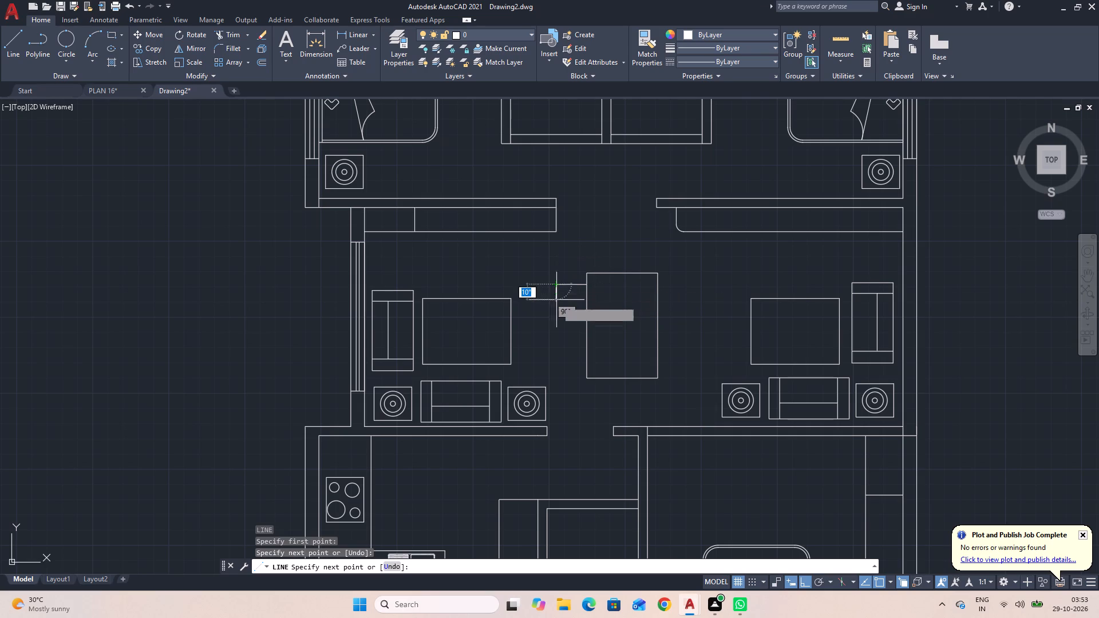
left_click(555, 314)
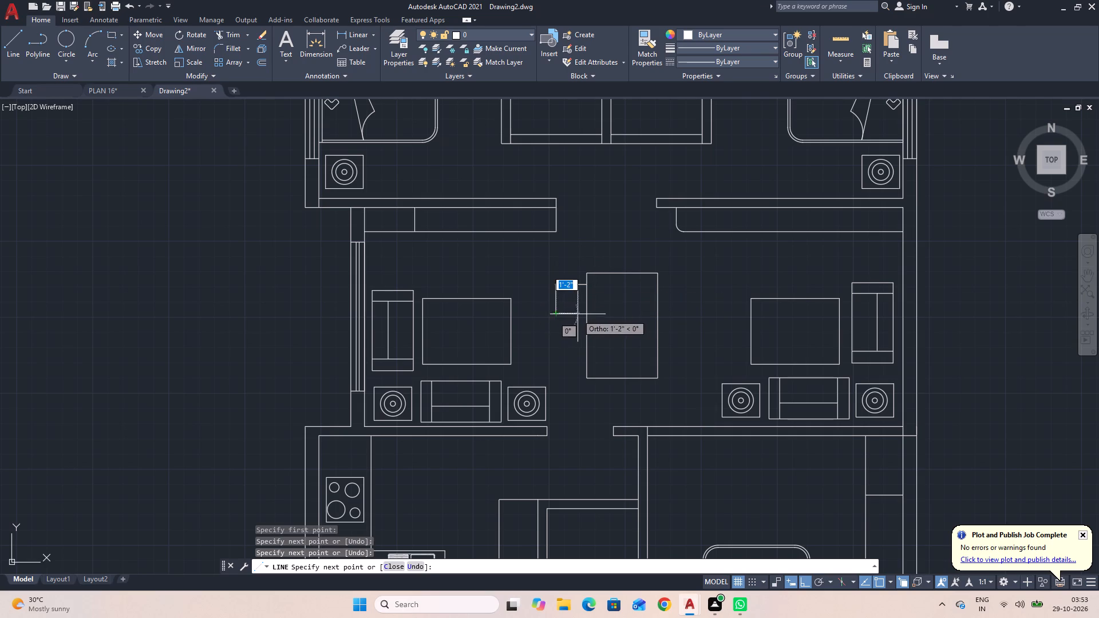
left_click(584, 314)
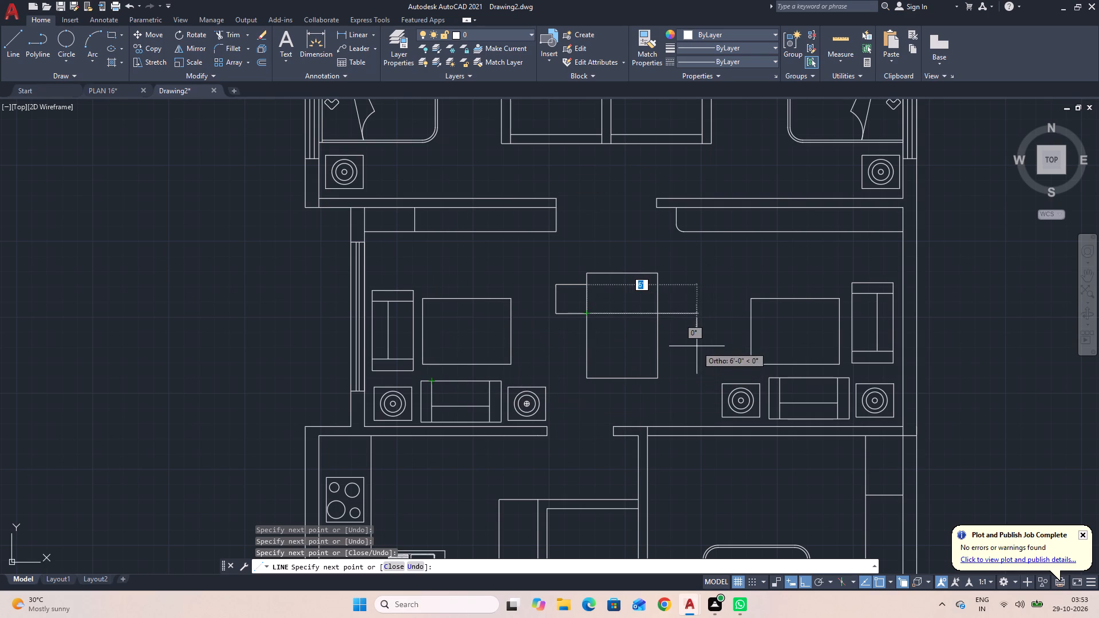
key("Escape")
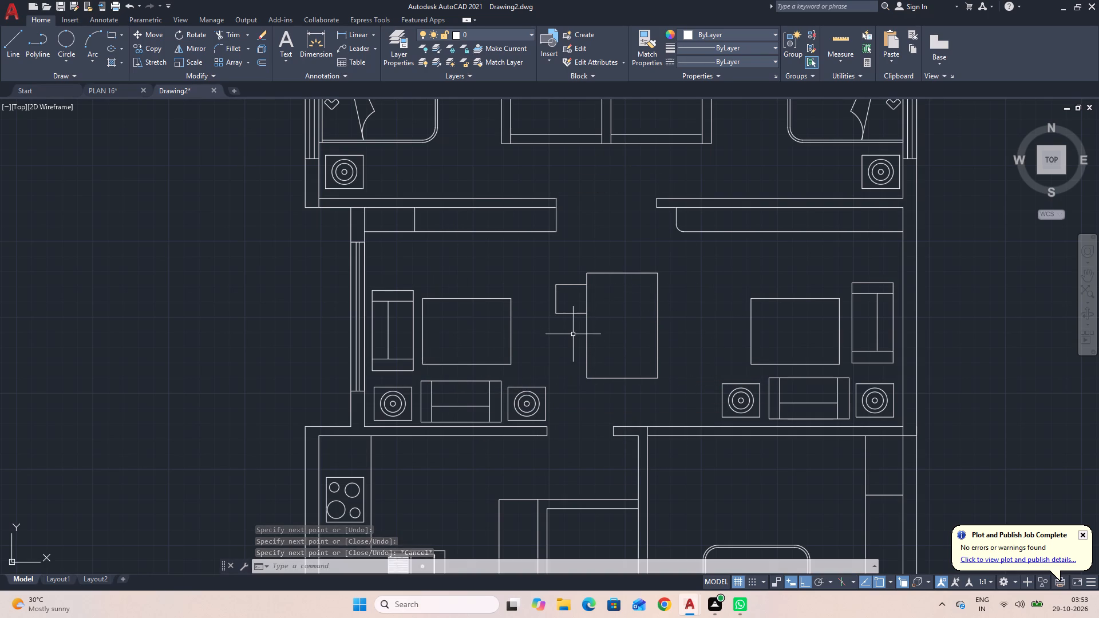
Add a vertical backrest line across the chair, just inside its outer left edge.
key("space")
scroll(560, 285, "up", 1)
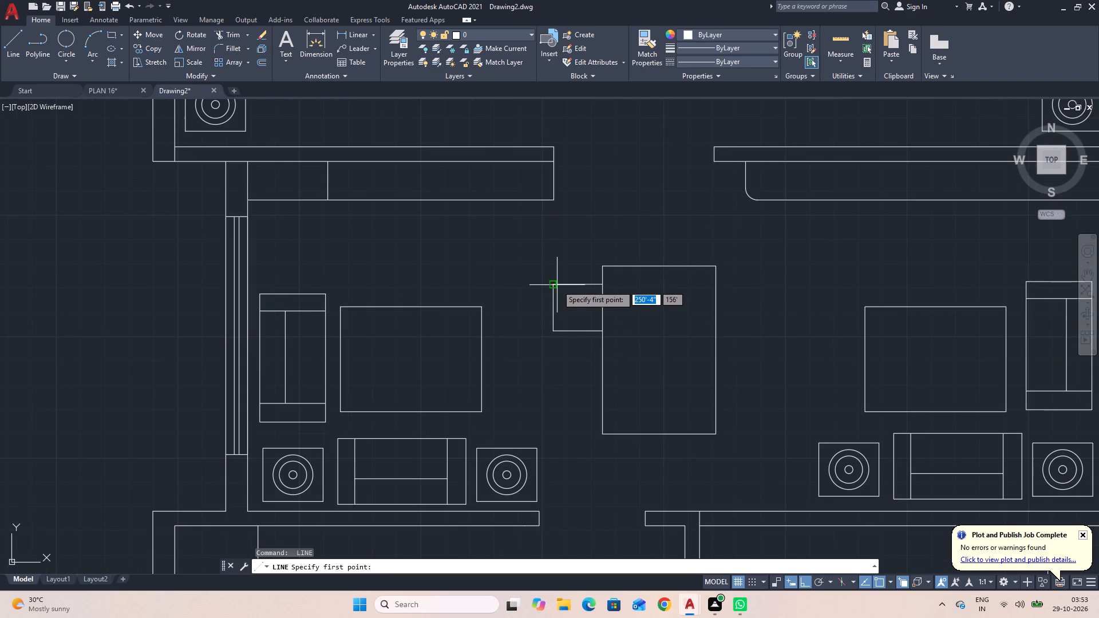
scroll(559, 286, "up", 2)
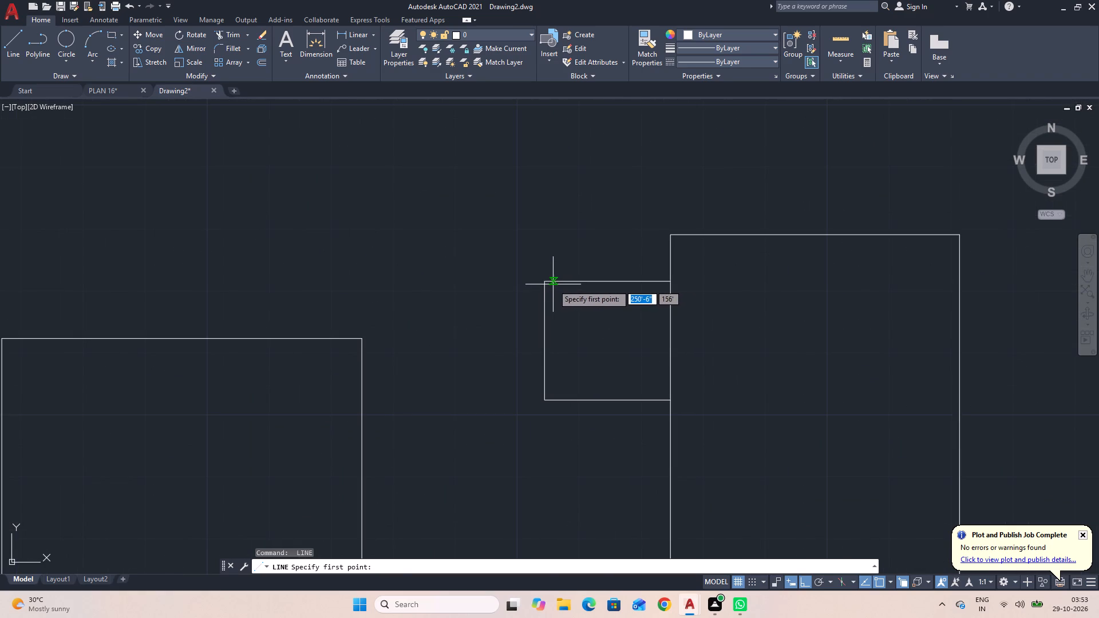
left_click(552, 284)
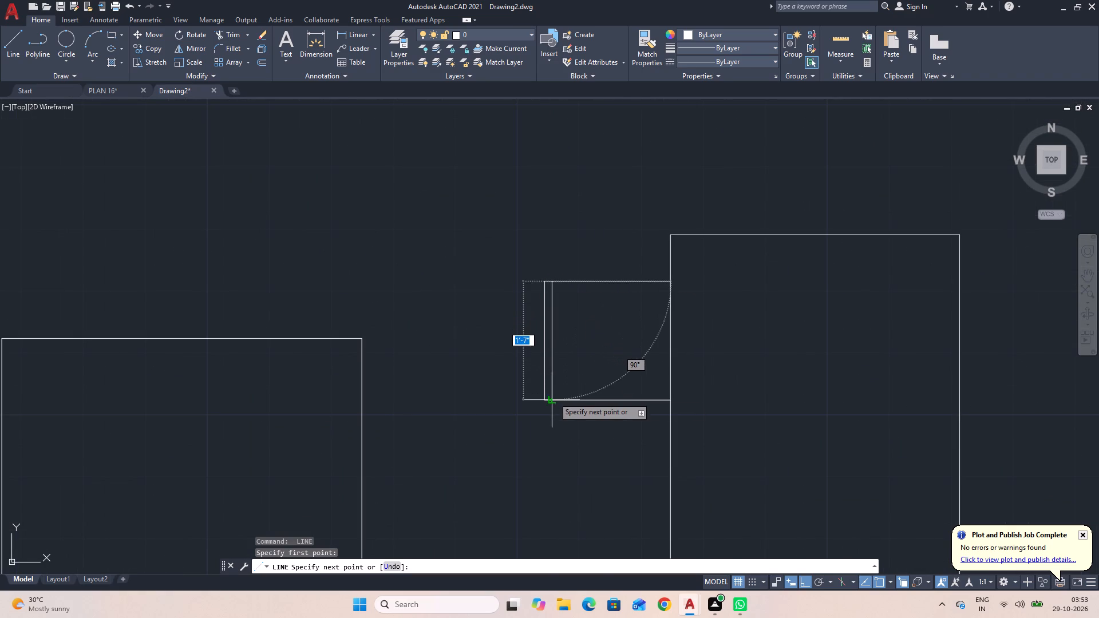
left_click(554, 397)
key("Escape")
Copy the chair about 2'-10" down along the table's left edge and about 2'-7" up, above the table's upper-left corner.
scroll(552, 394, "down", 2)
left_click(584, 422)
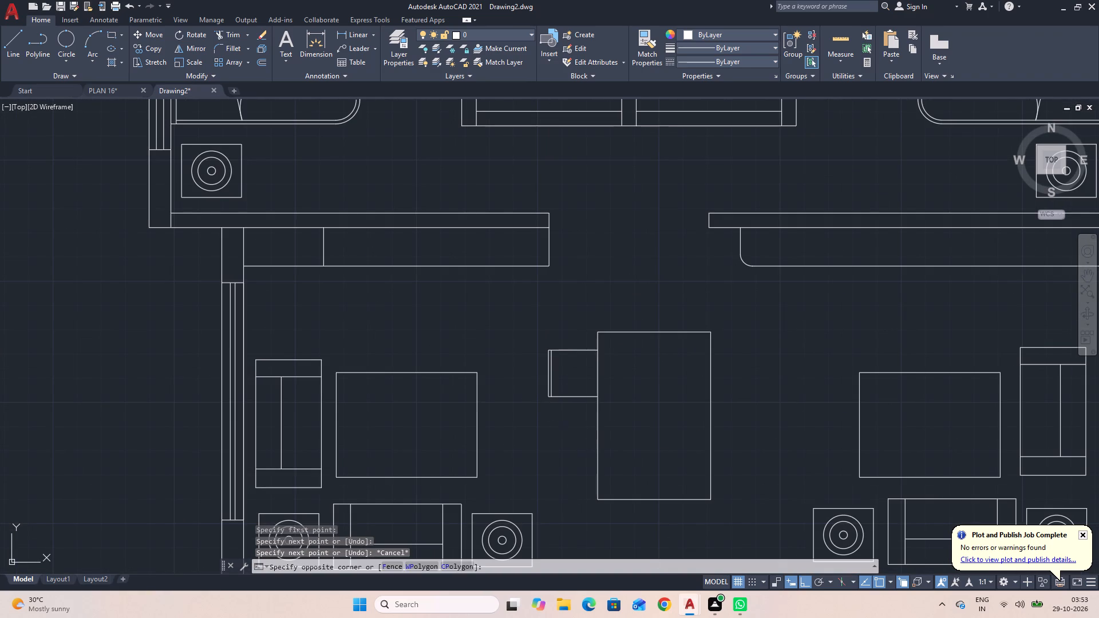
left_click(533, 326)
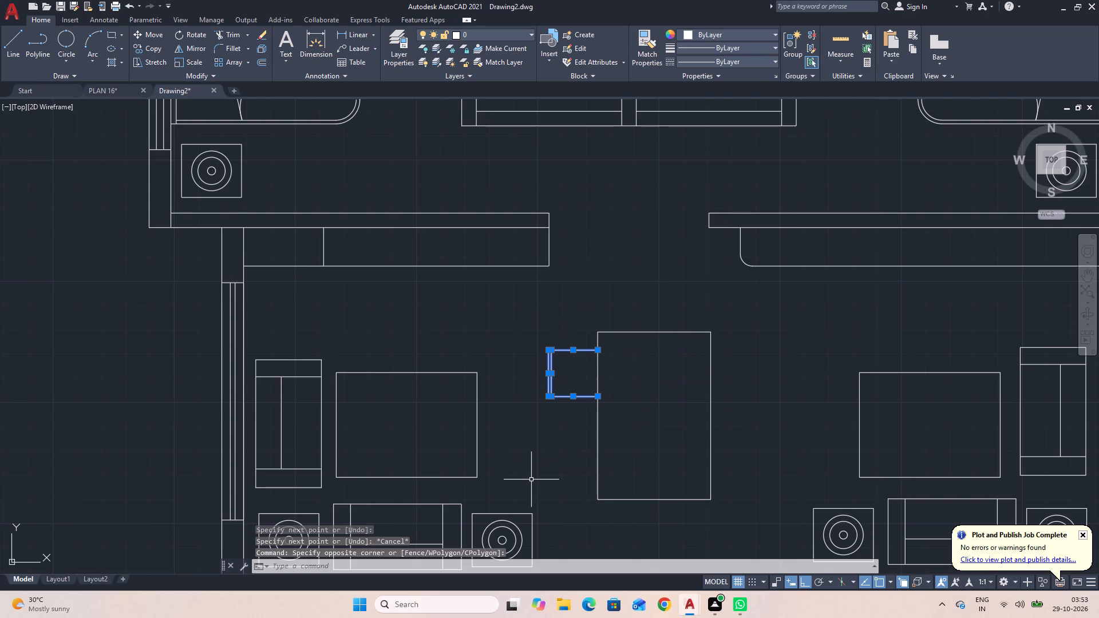
type("CO")
key("space")
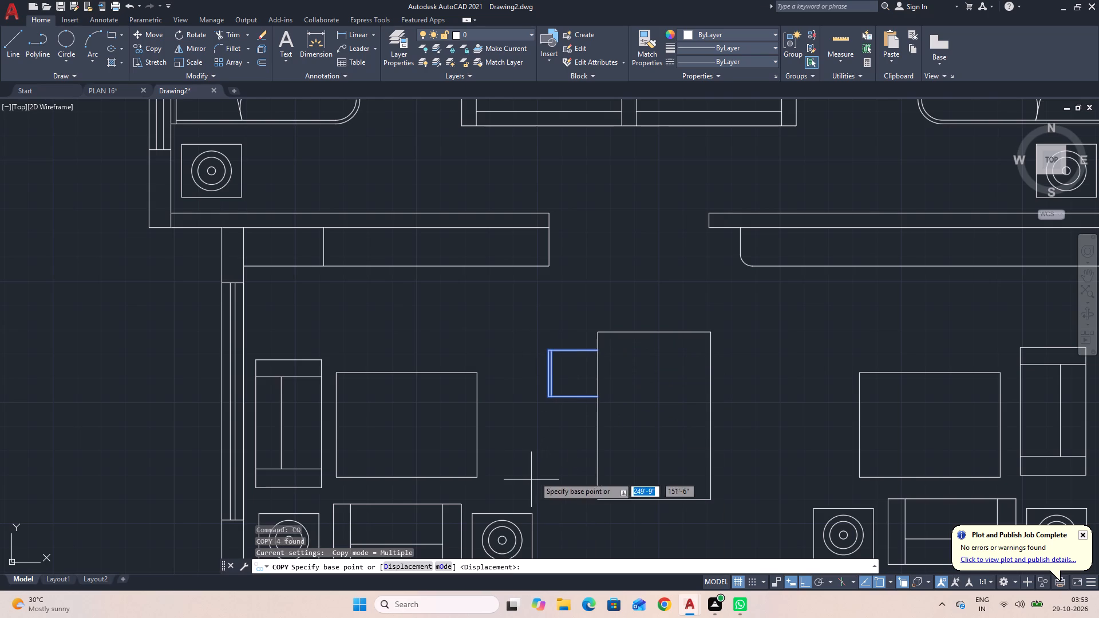
left_click(599, 399)
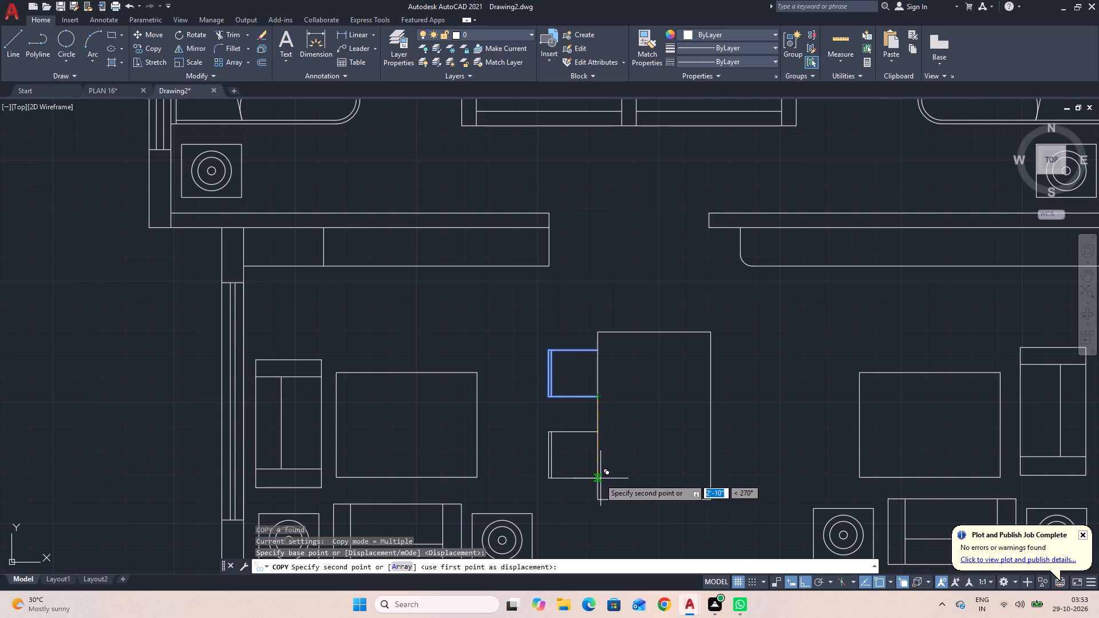
left_click(599, 478)
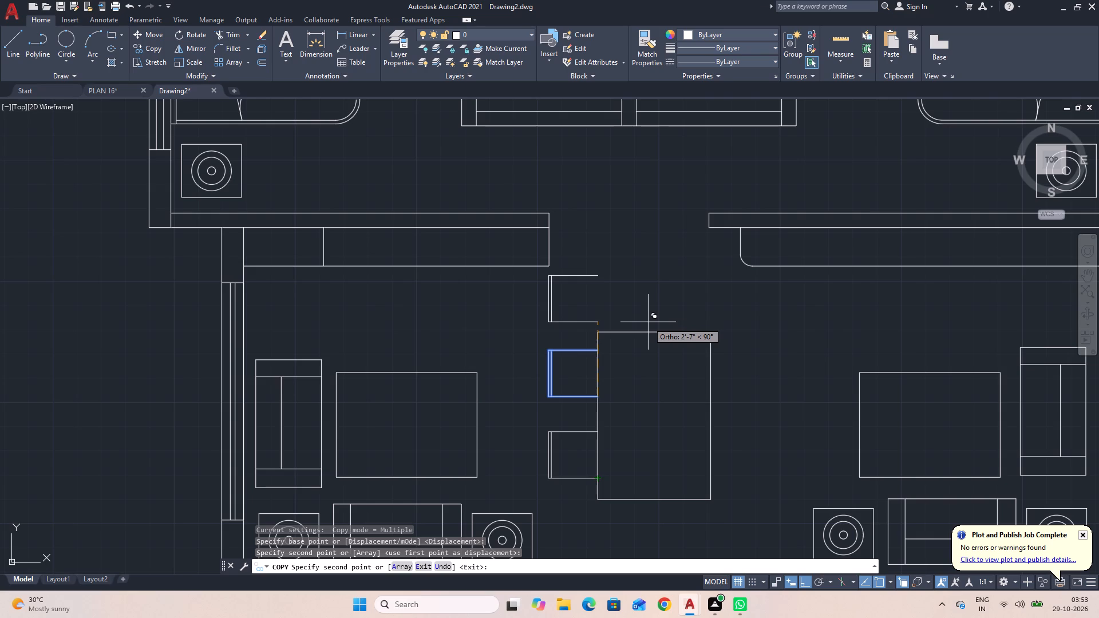
left_click(648, 322)
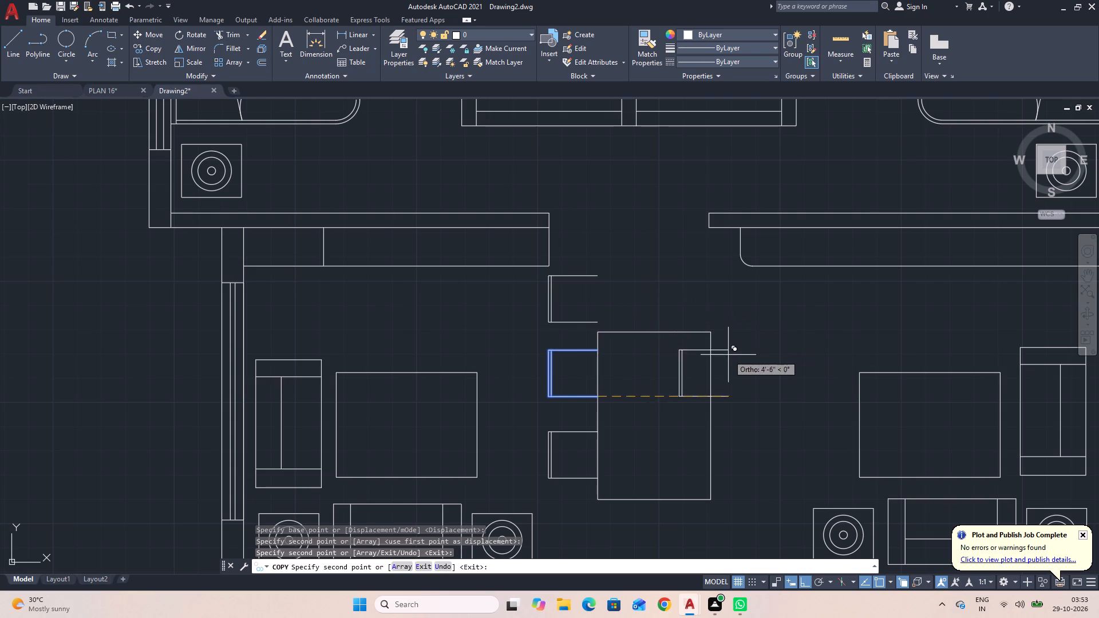
key("Escape")
Rotate the loose chair above the table's upper-left corner to 270° about its upper open end, so its backrest faces up.
left_click(609, 326)
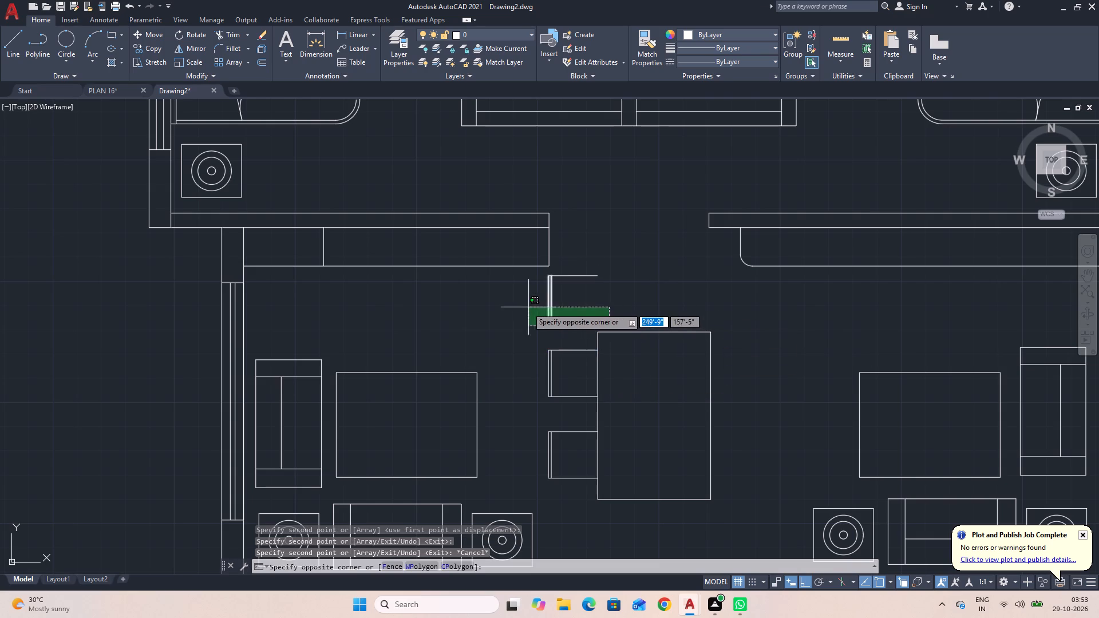
left_click(531, 268)
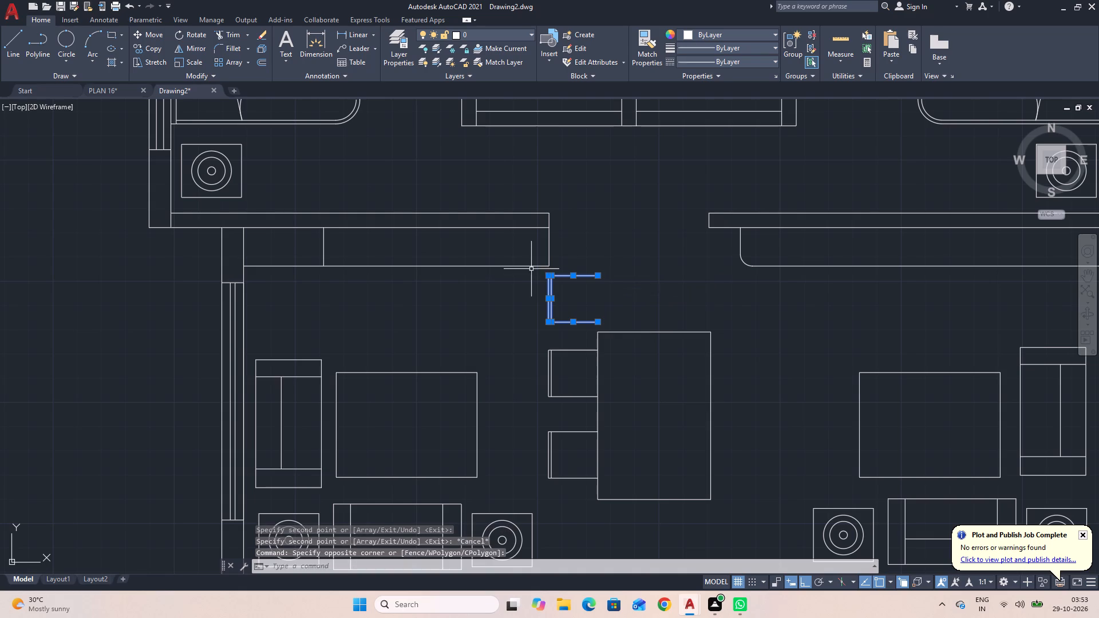
type("RO")
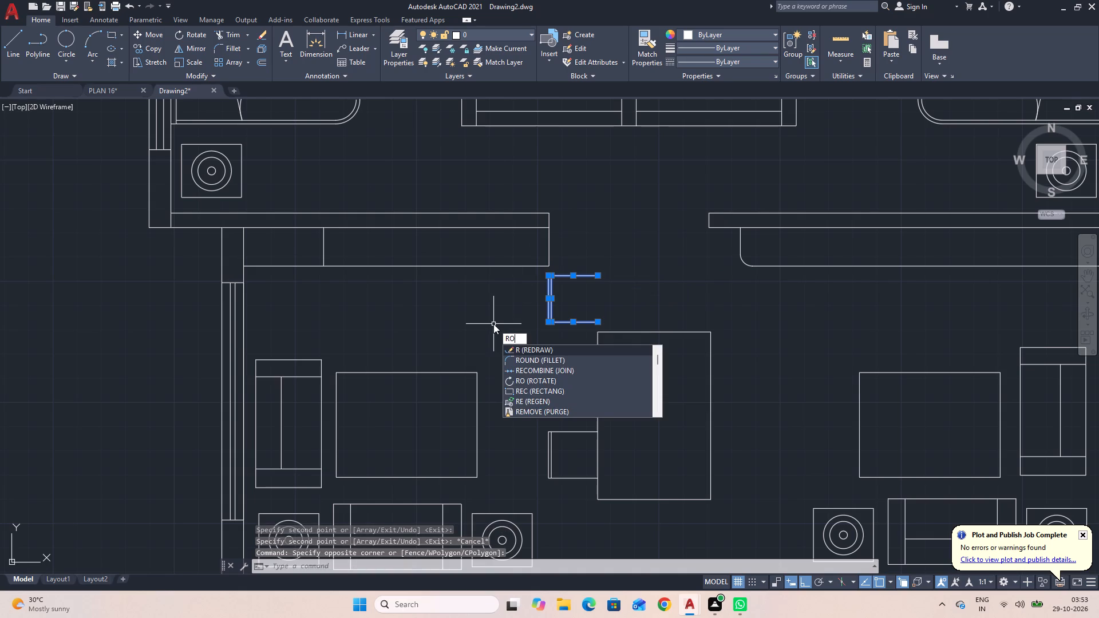
key("space")
left_click(598, 276)
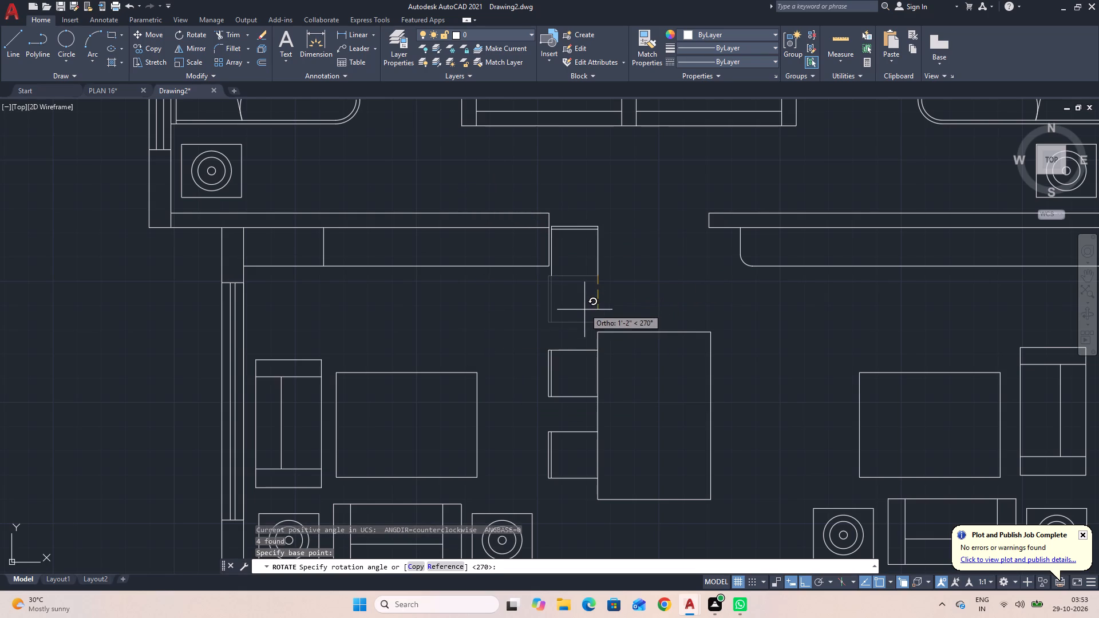
left_click(584, 310)
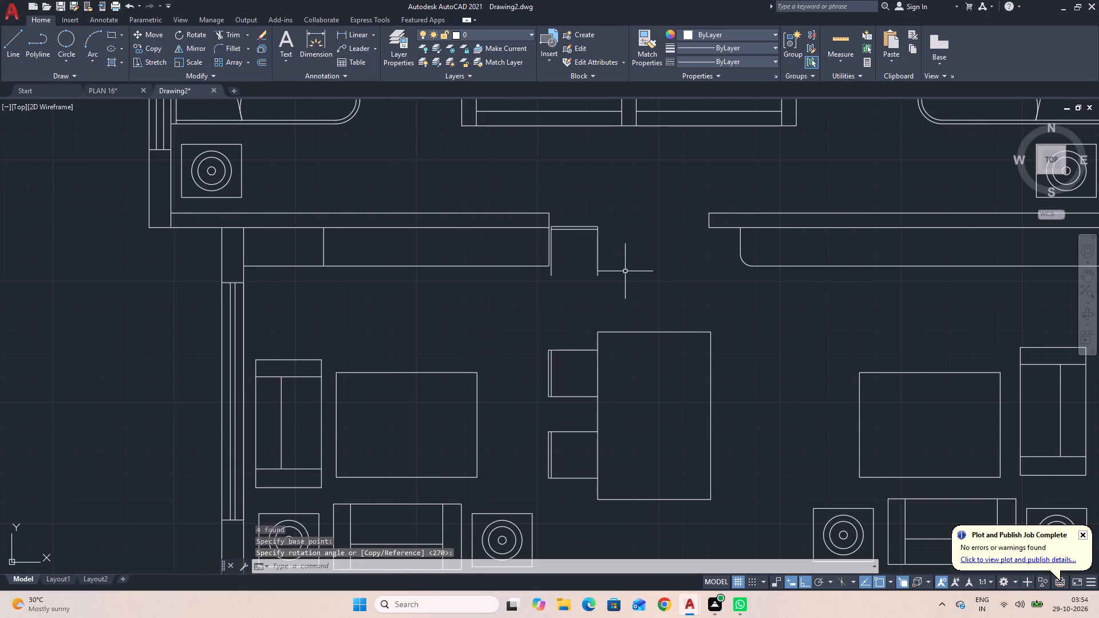
Move the rotated chair onto the dining table's top edge, roughly centred, with its open side against the table.
left_click(625, 299)
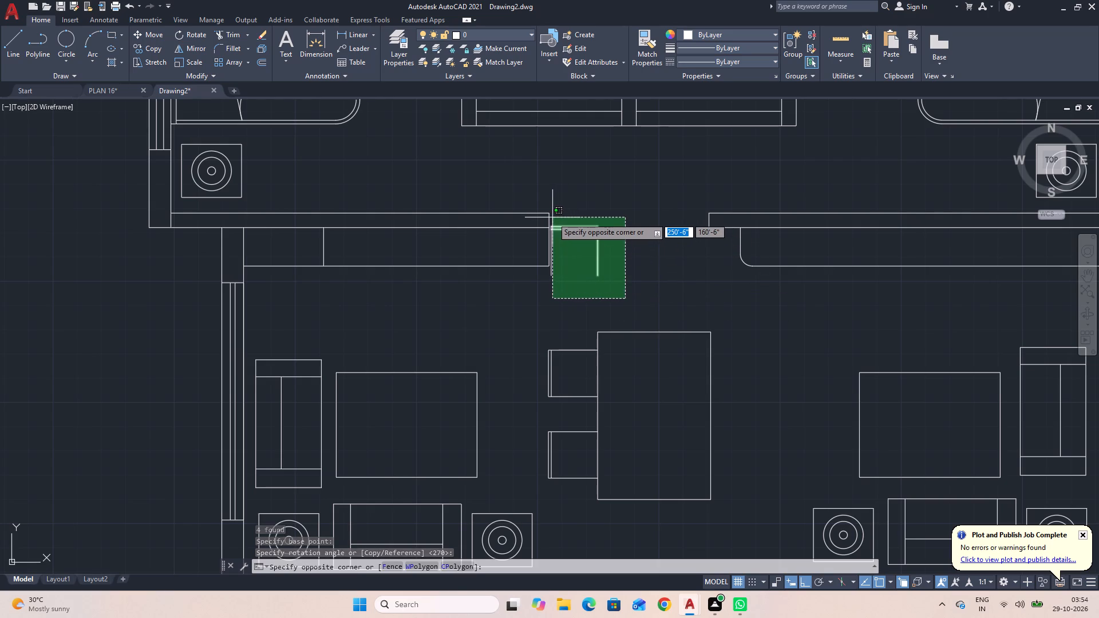
left_click(551, 217)
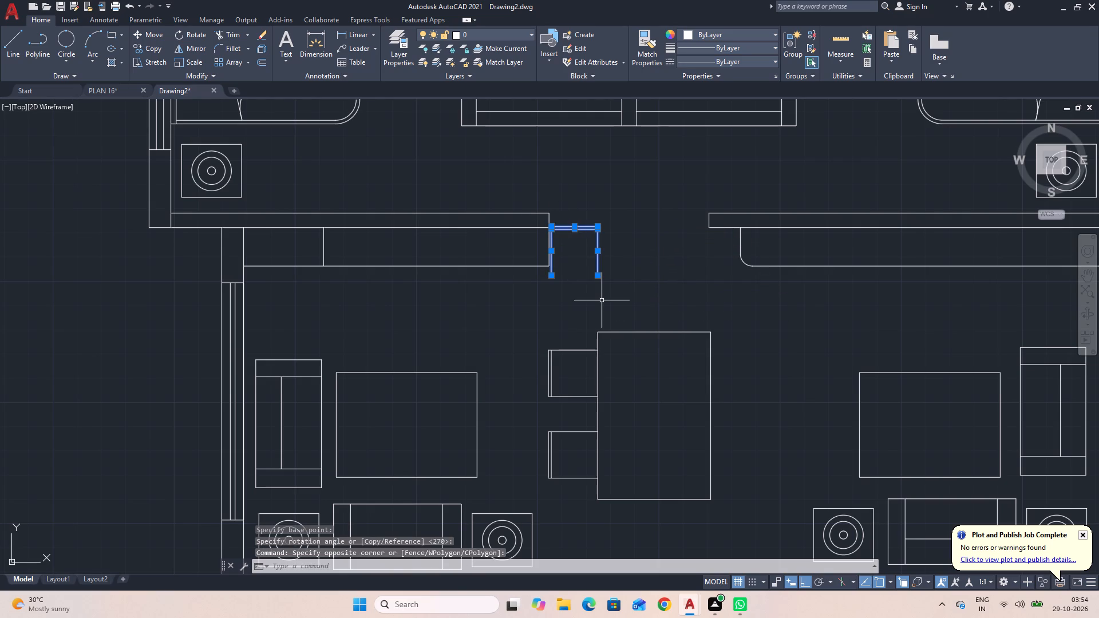
type("M")
key("space")
left_click(596, 277)
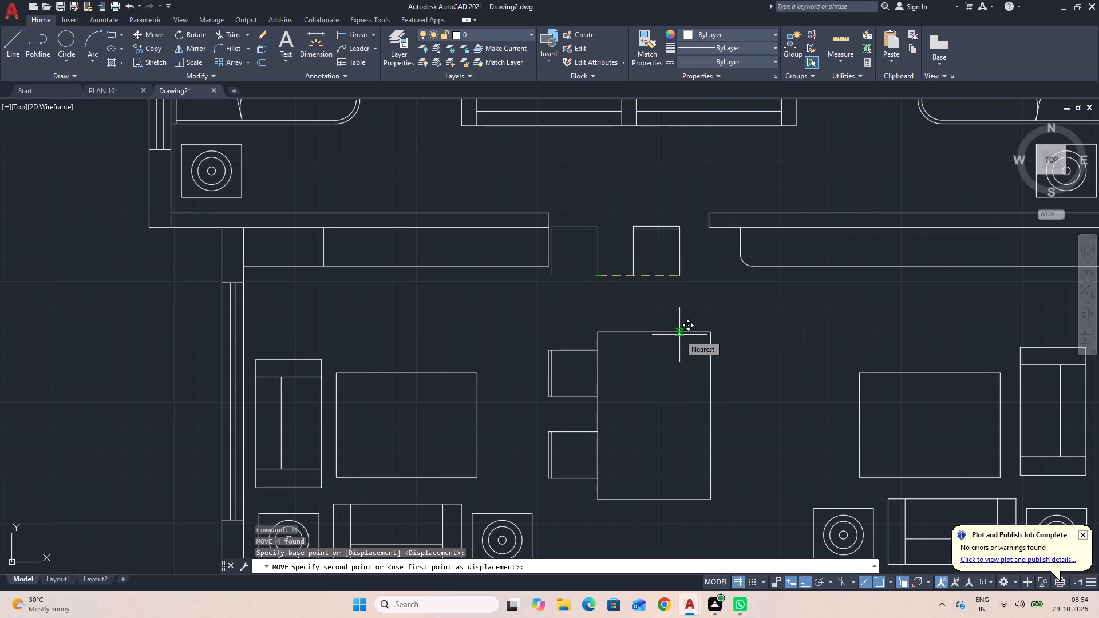
key("F8")
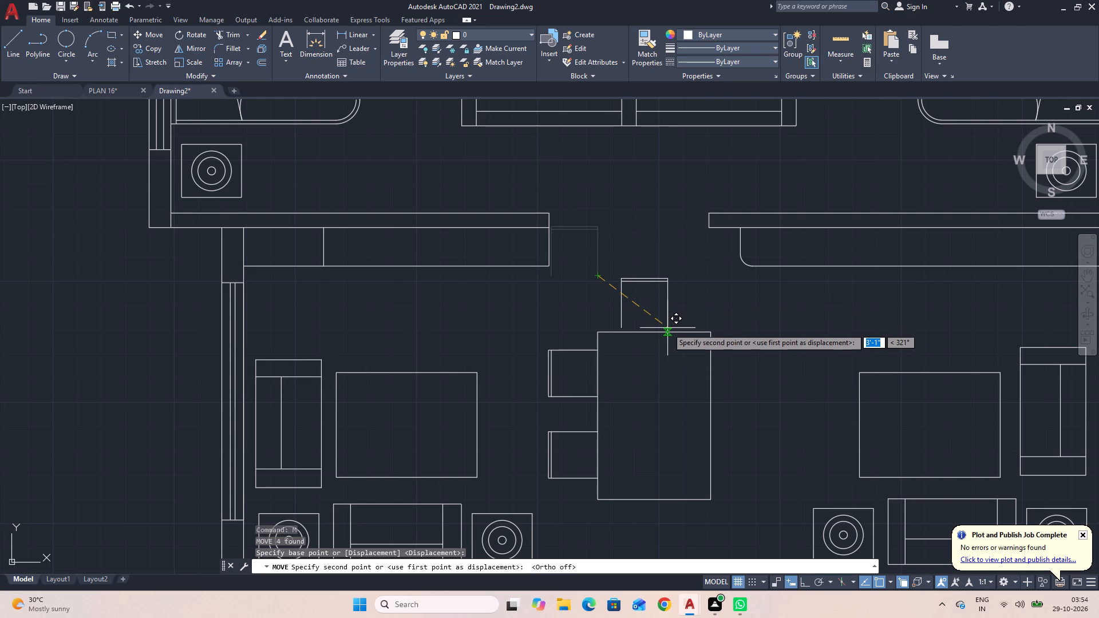
scroll(673, 332, "up", 2)
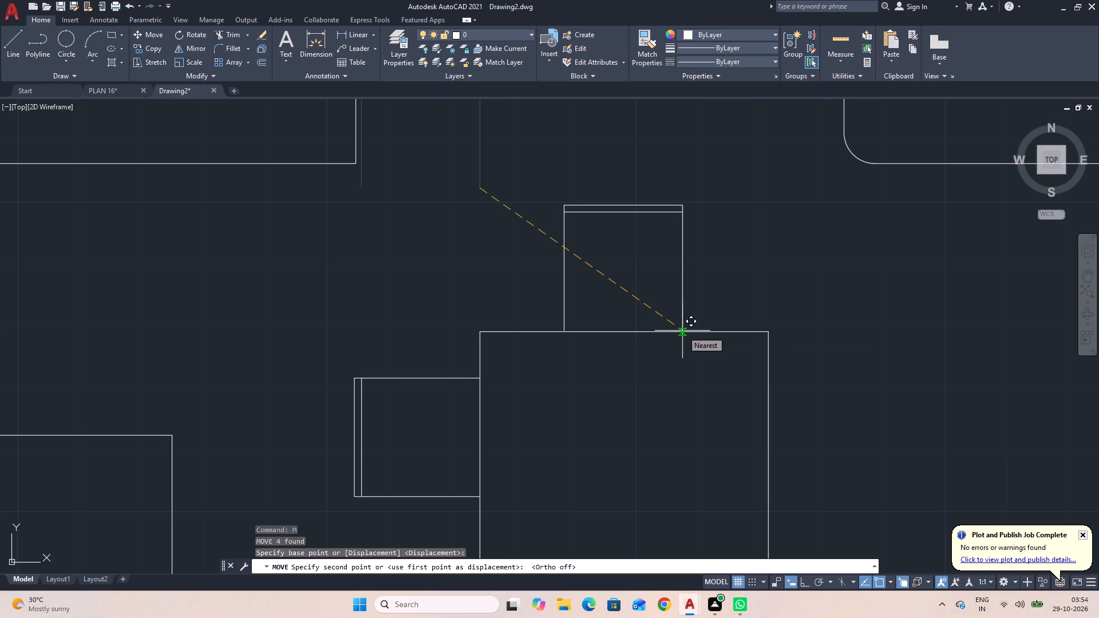
left_click(684, 331)
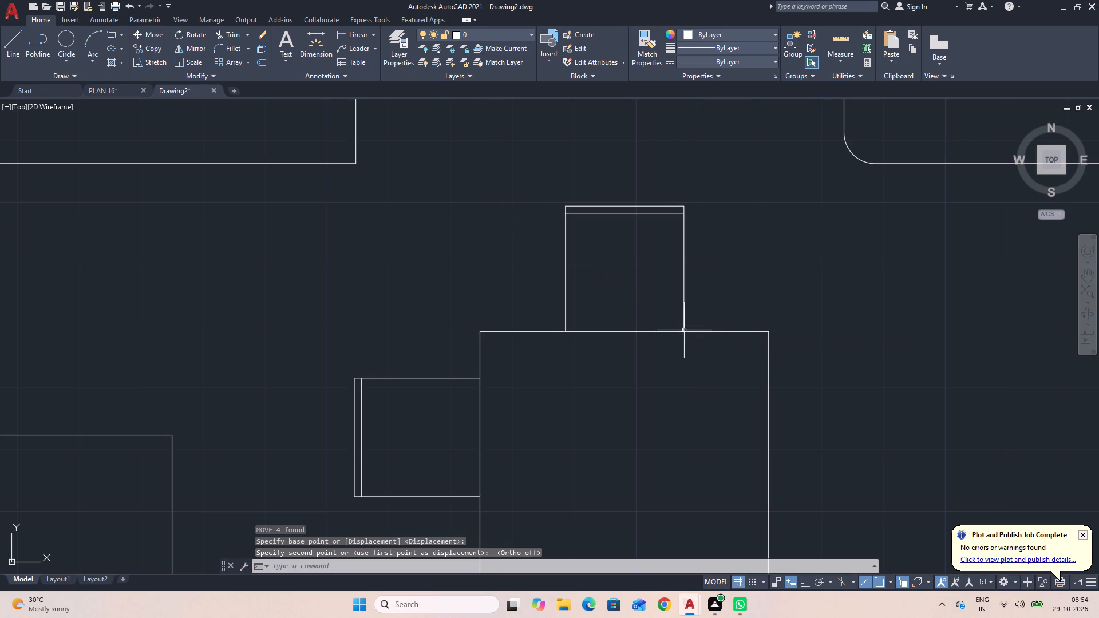
Mirror the two left-hand chairs across the table's vertical centreline to its right edge, keeping the originals.
scroll(718, 292, "down", 2)
middle_click_drag(821, 343, 788, 305)
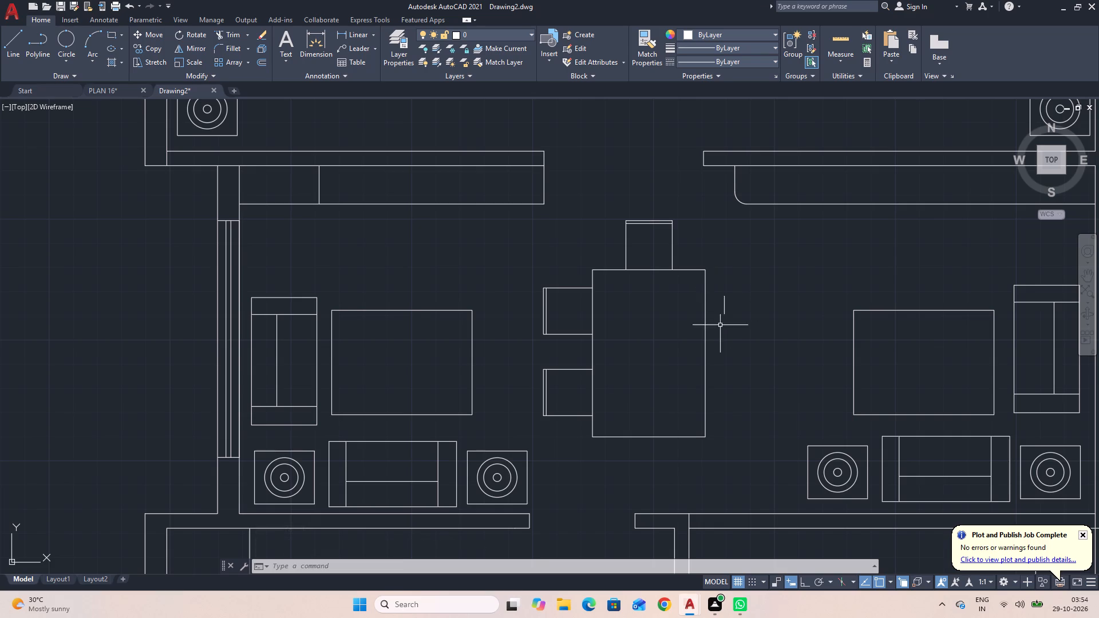
left_click(571, 417)
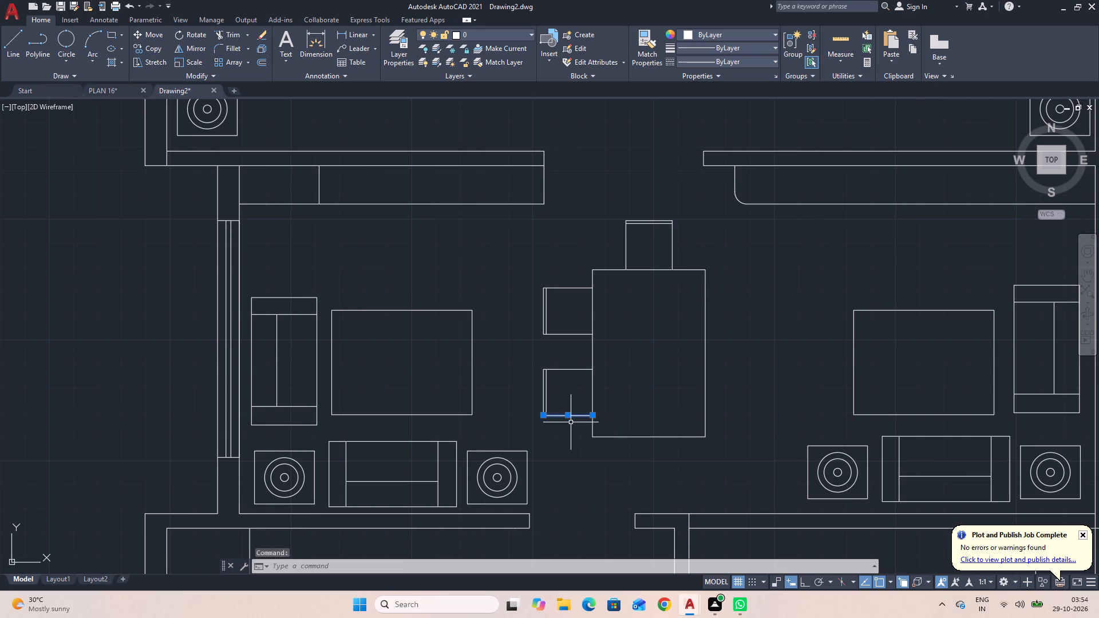
key("Escape")
left_click(584, 433)
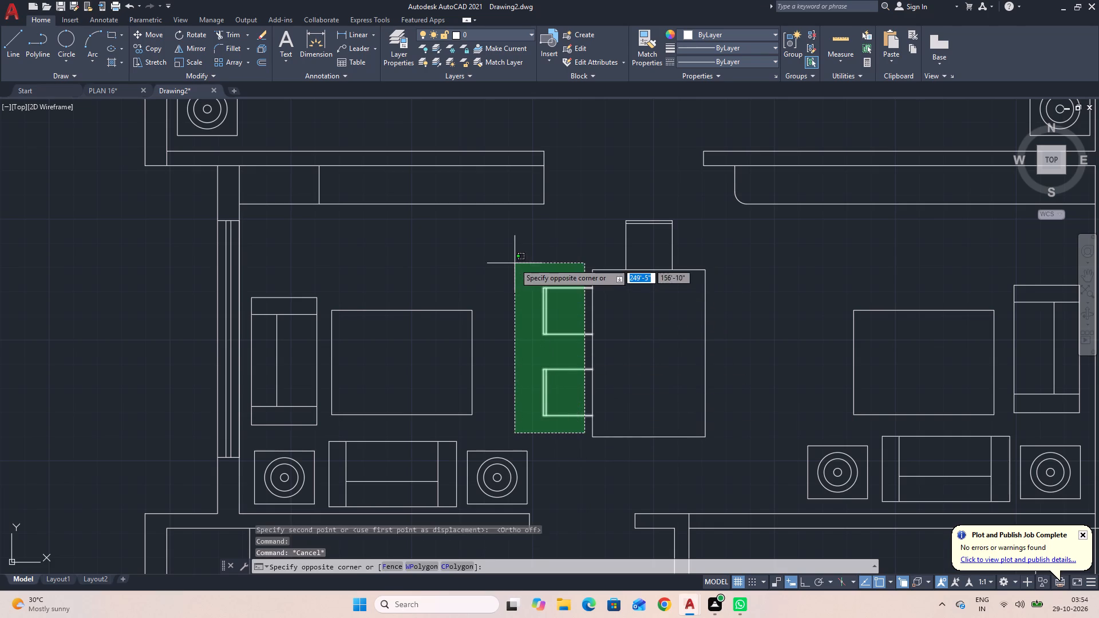
left_click(515, 263)
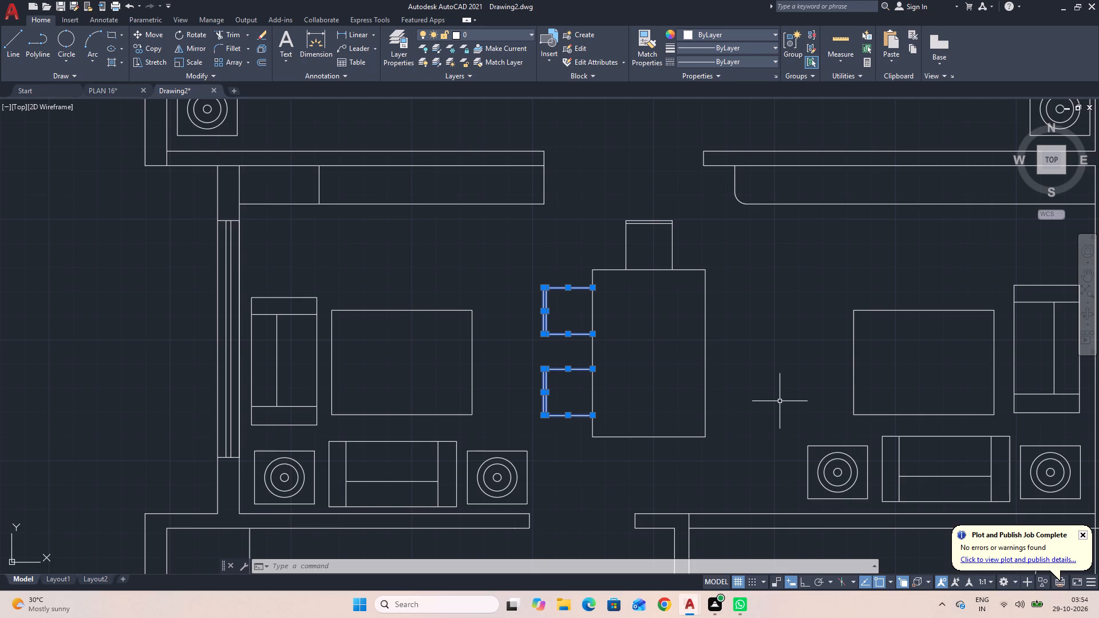
key("m")
type("I")
key("space")
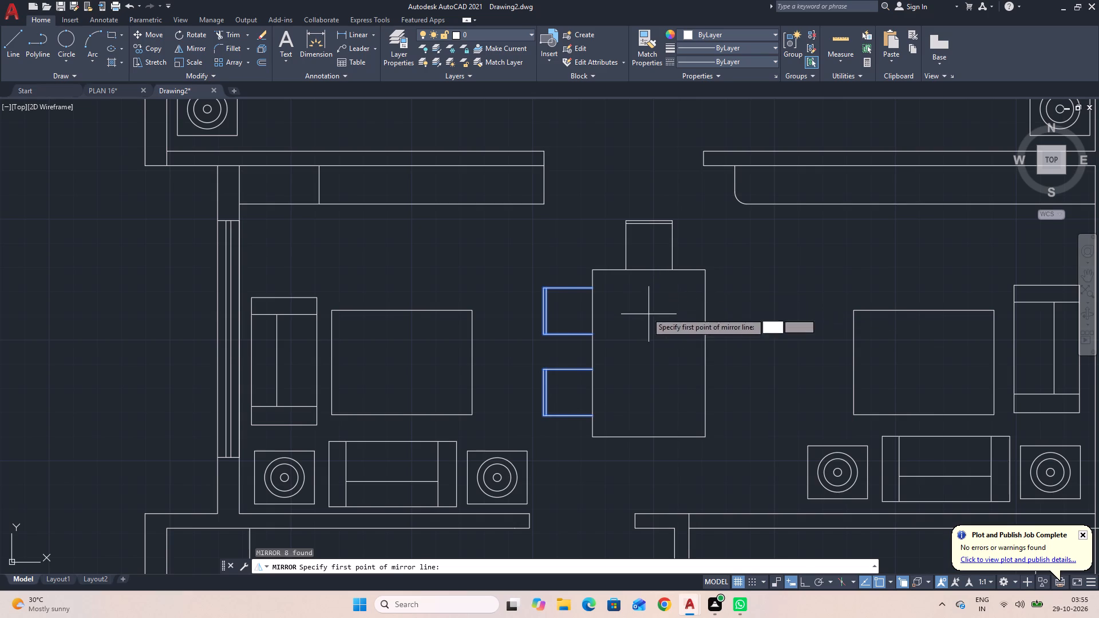
left_click(650, 270)
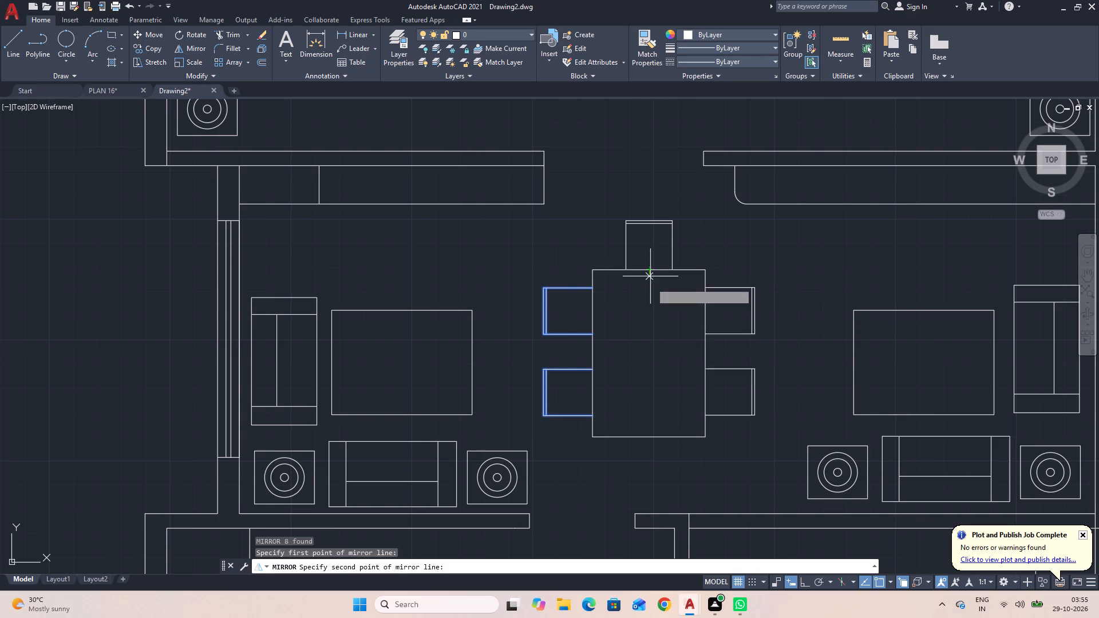
left_click(649, 435)
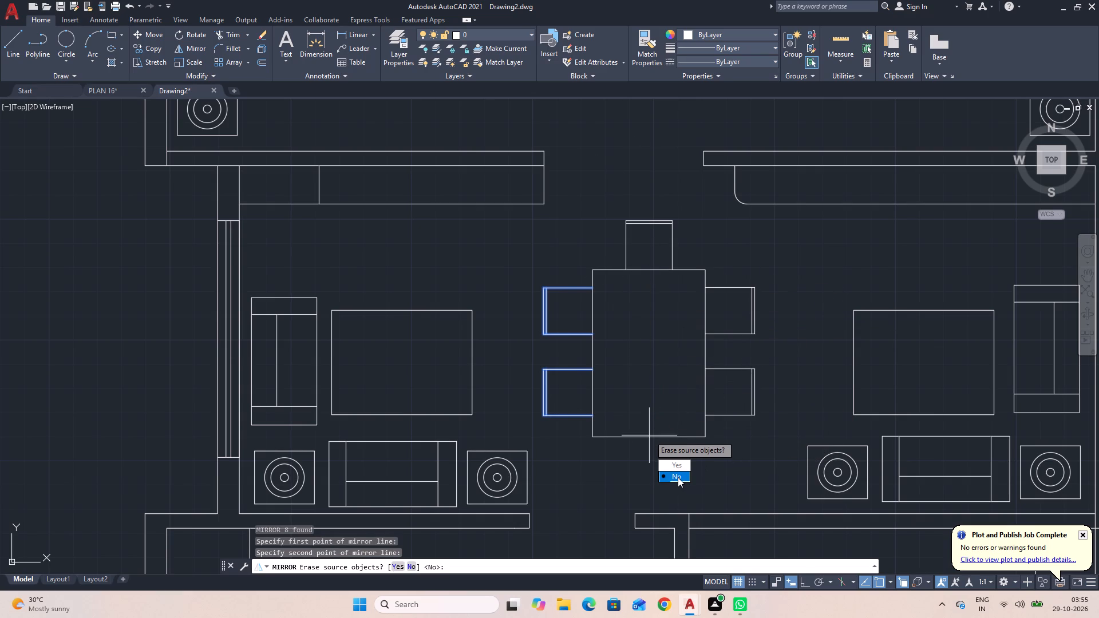
left_click_drag(678, 477, 649, 435)
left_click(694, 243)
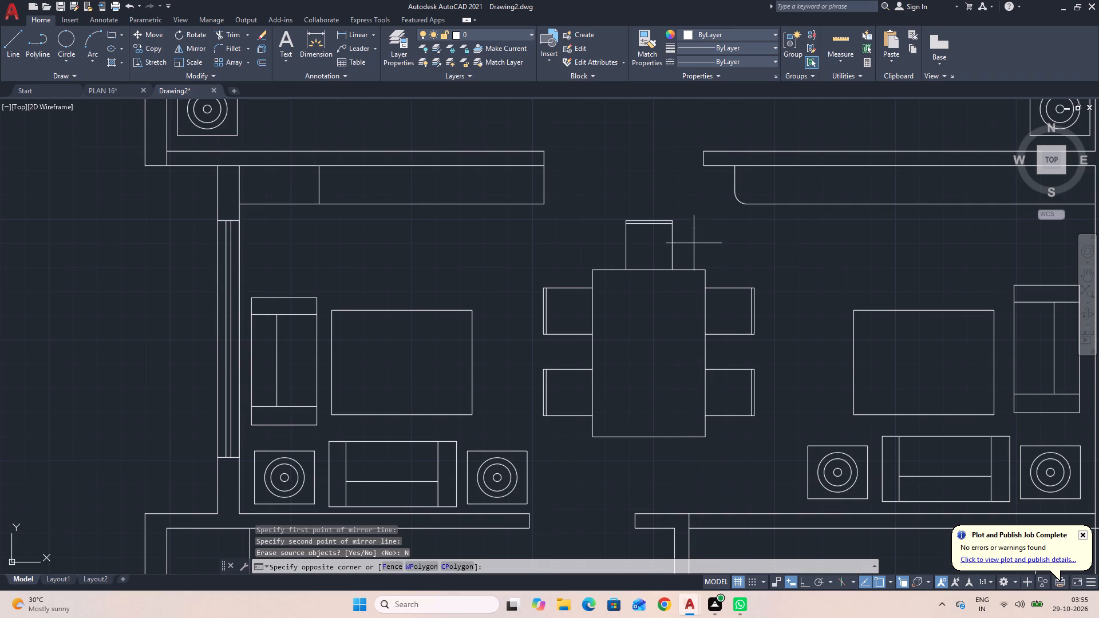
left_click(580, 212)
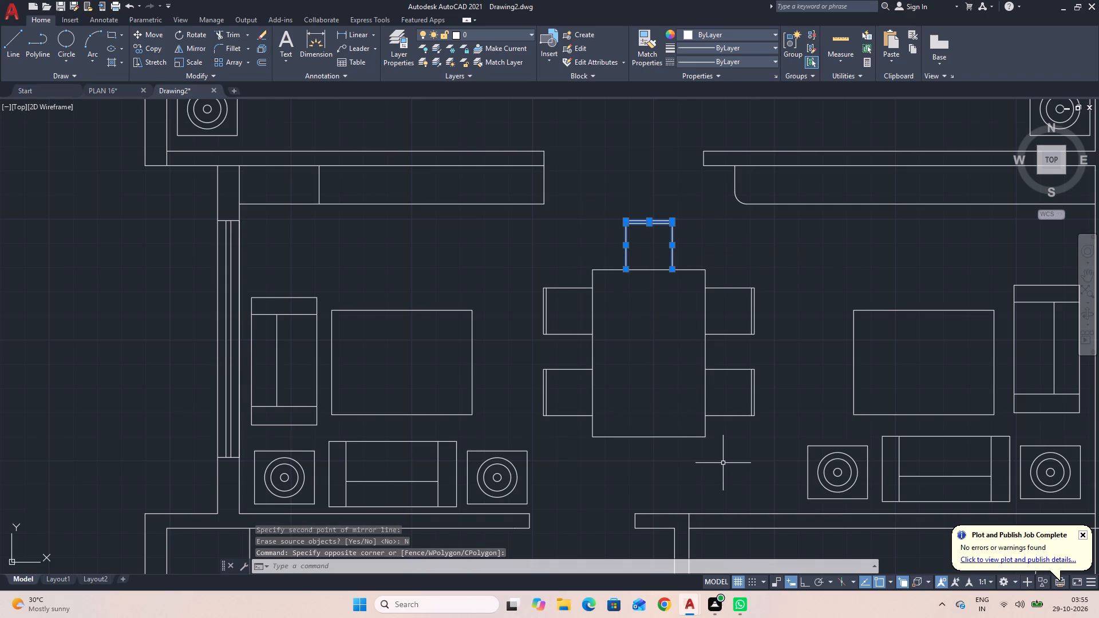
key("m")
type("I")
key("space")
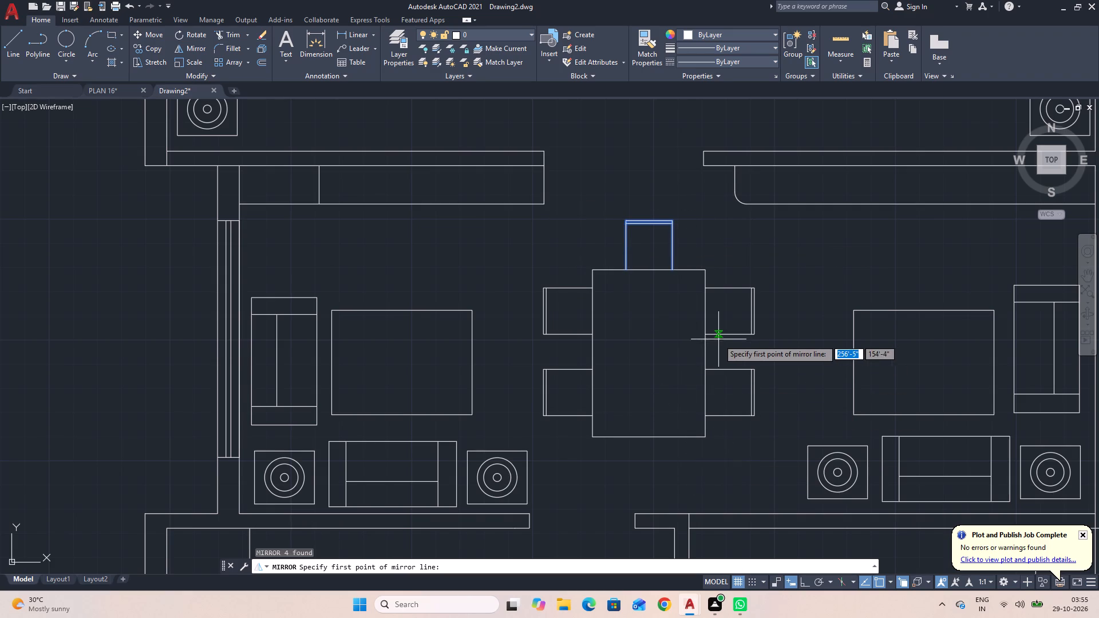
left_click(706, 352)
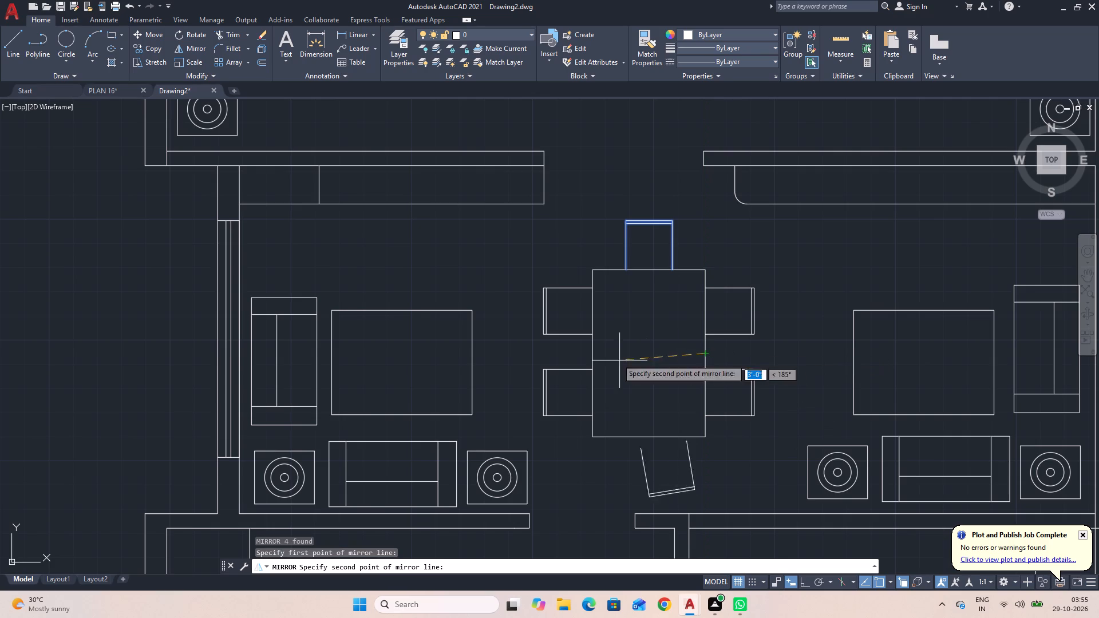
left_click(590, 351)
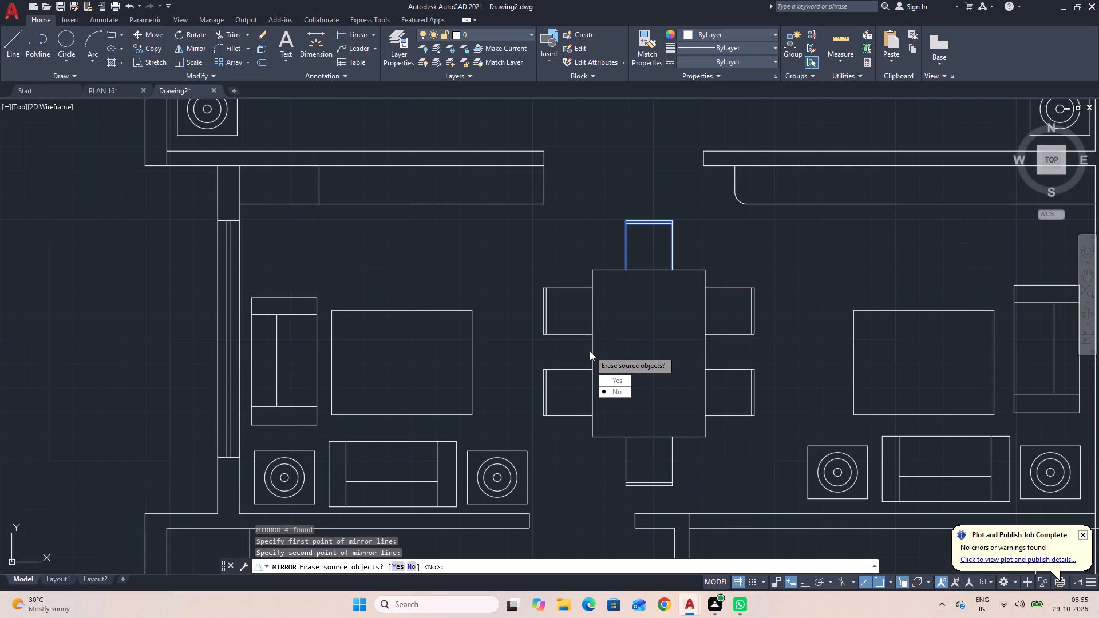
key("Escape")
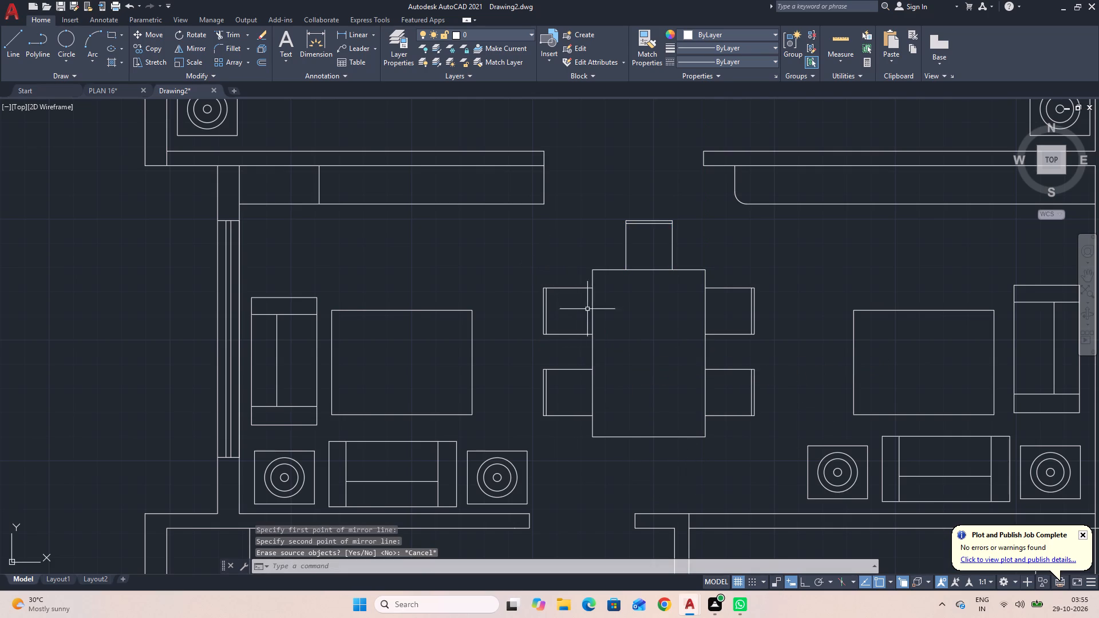
Mirror the chair at the table's top edge across its horizontal centreline to the bottom edge, keeping the original.
left_click(716, 256)
left_click(604, 205)
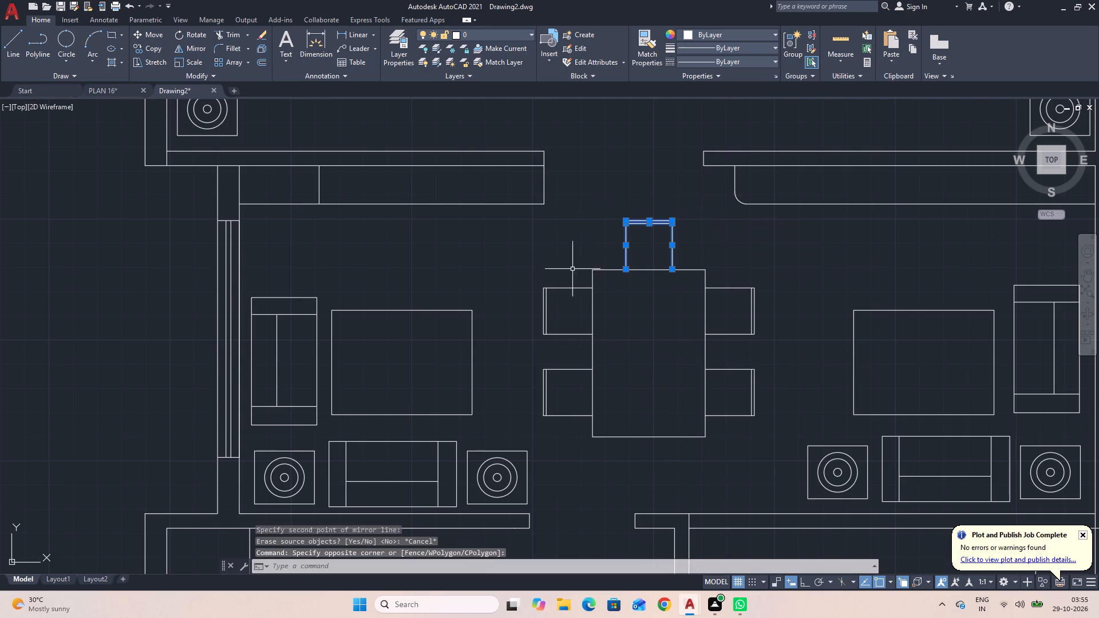
type("MI")
key("space")
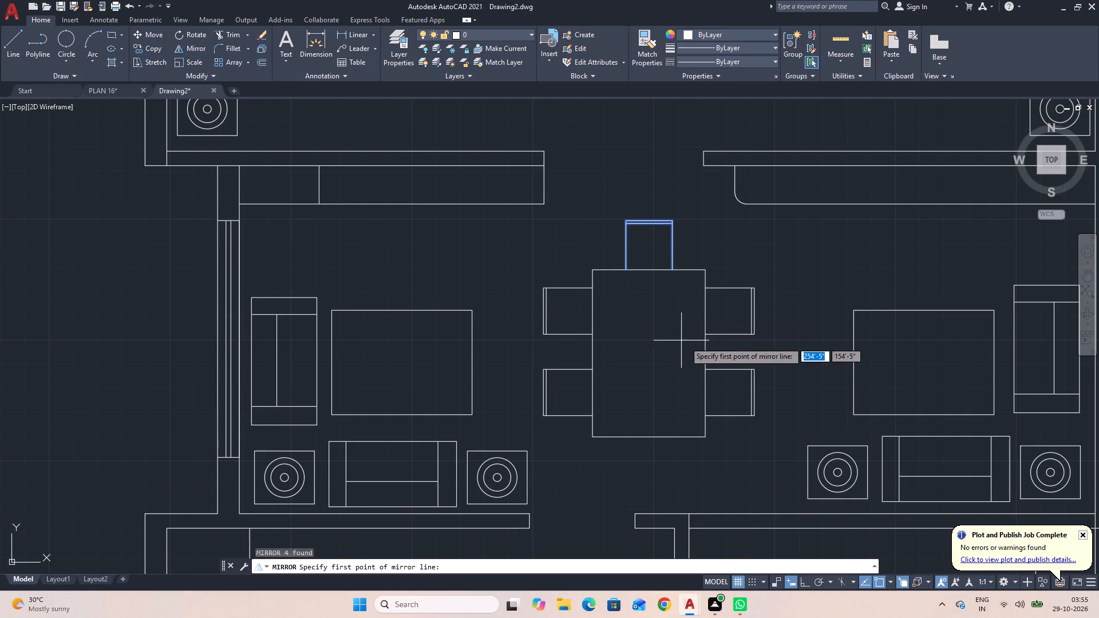
left_click(709, 354)
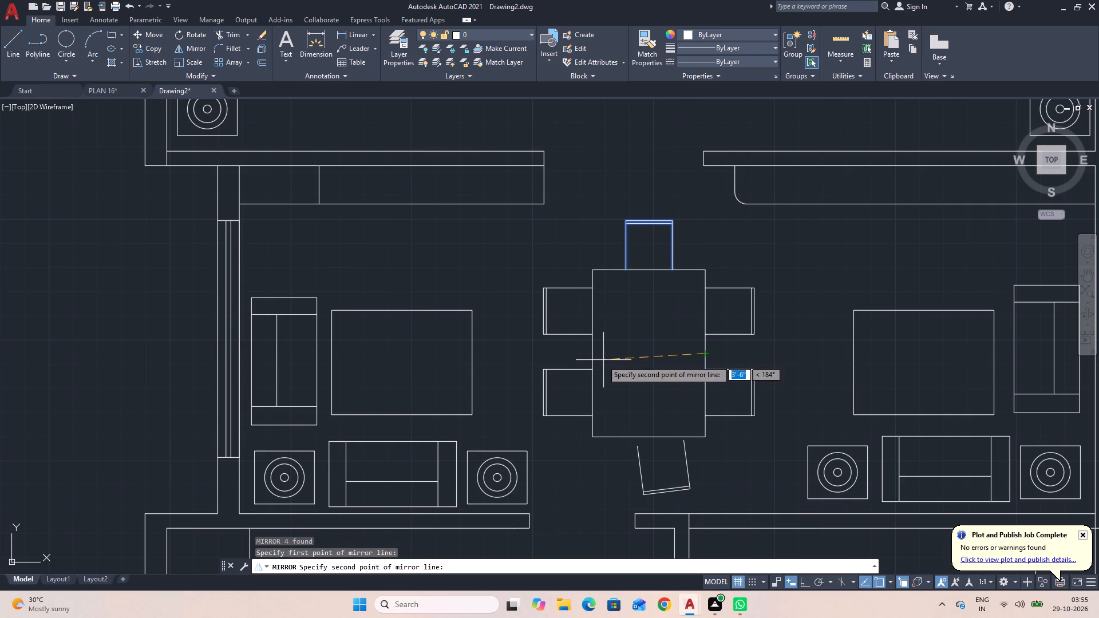
left_click(592, 356)
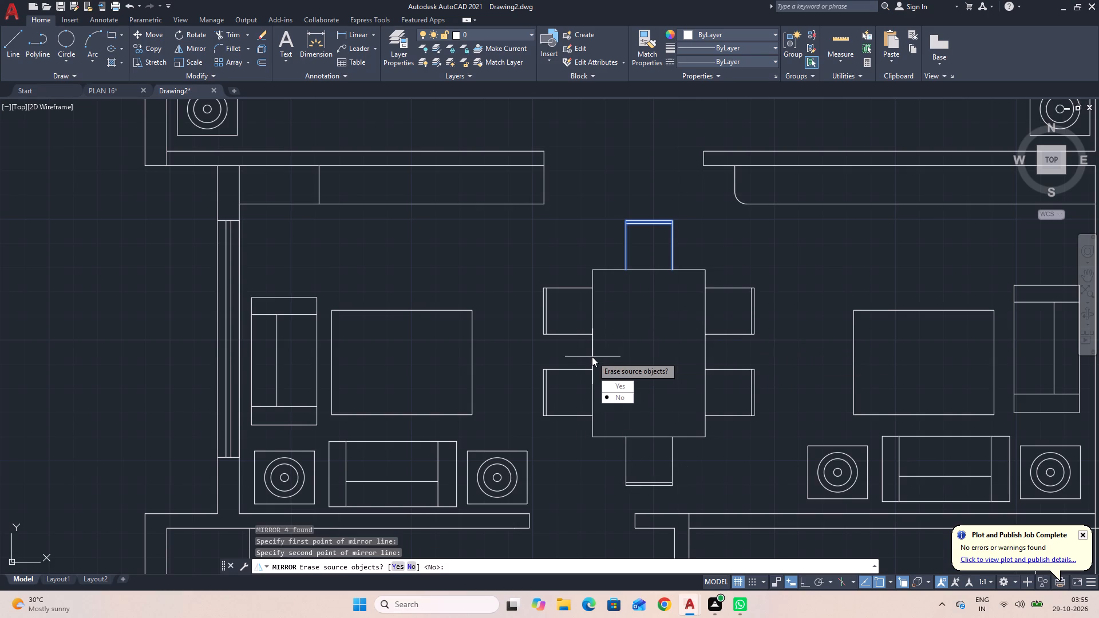
left_click_drag(619, 398, 592, 356)
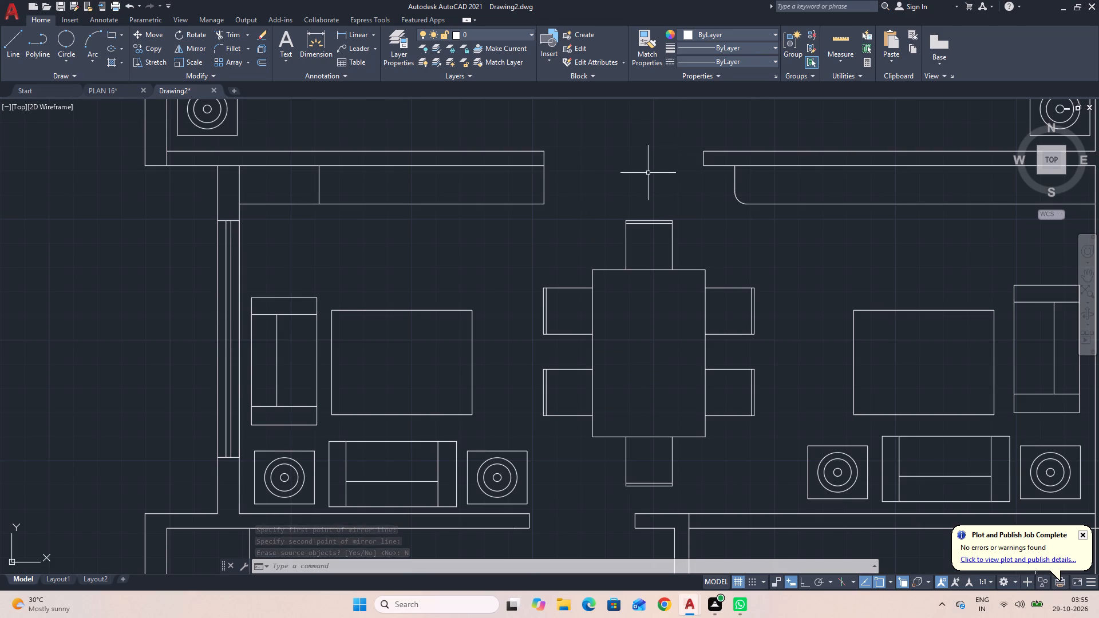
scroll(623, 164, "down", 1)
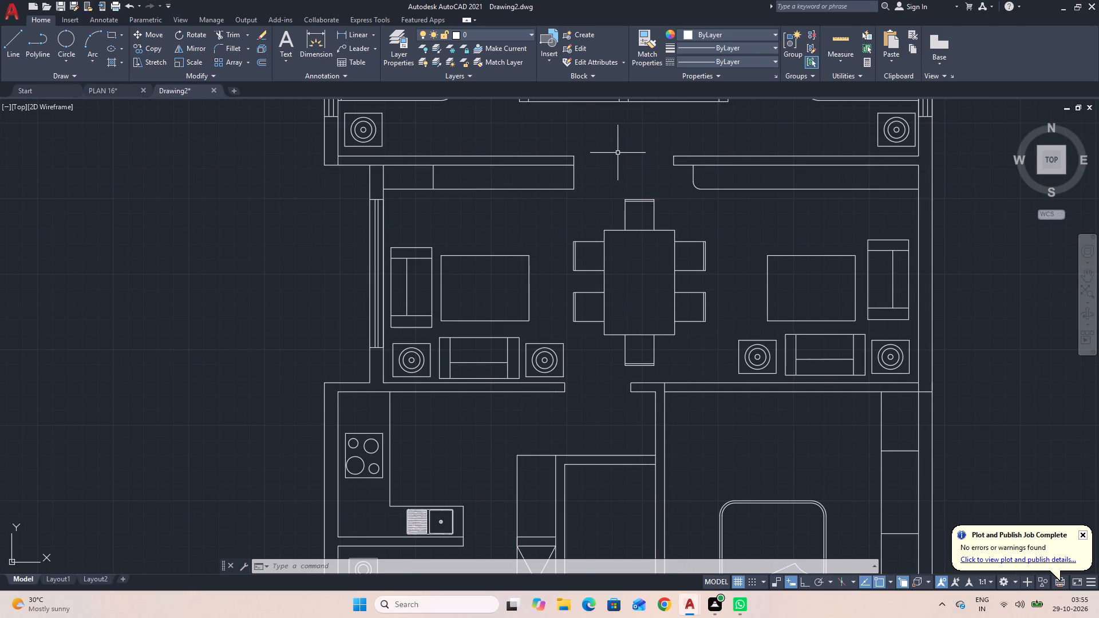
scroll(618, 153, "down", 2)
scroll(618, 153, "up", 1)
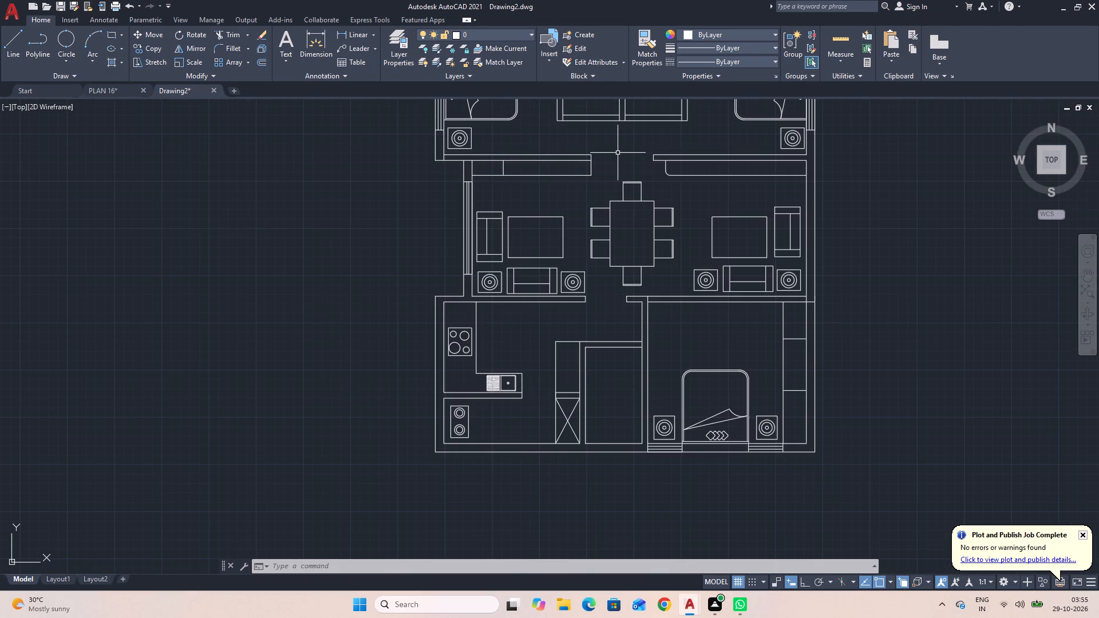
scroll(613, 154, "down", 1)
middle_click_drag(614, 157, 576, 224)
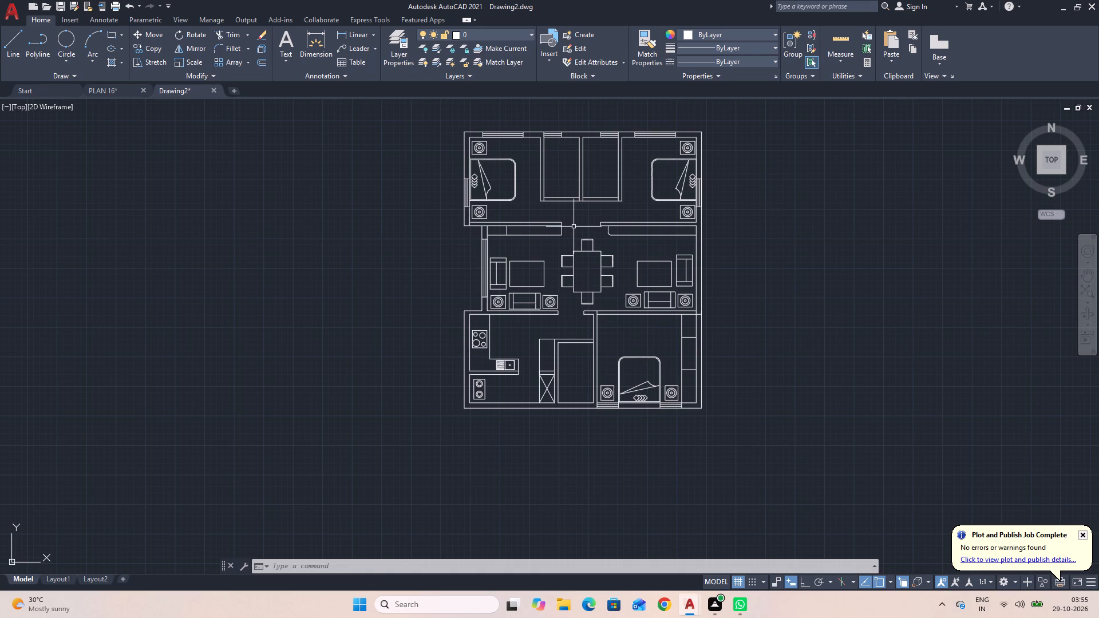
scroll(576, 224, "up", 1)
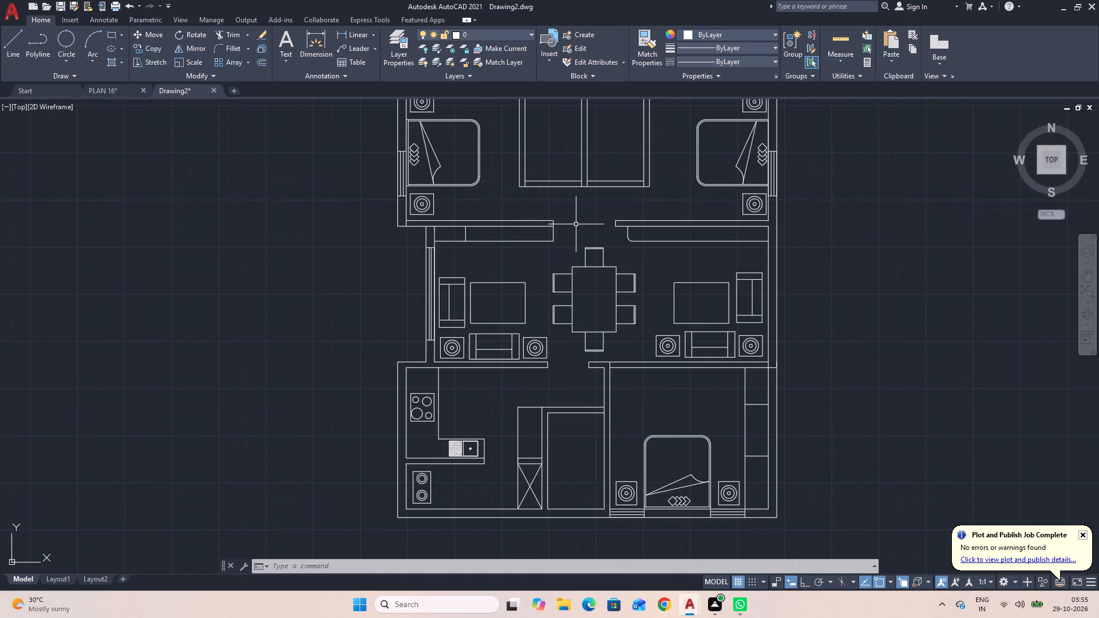
Review the furnished floor plan, from the upper bedrooms through the dining area to the kitchen and lower bedroom.
scroll(576, 224, "up", 1)
middle_click_drag(579, 228, 590, 279)
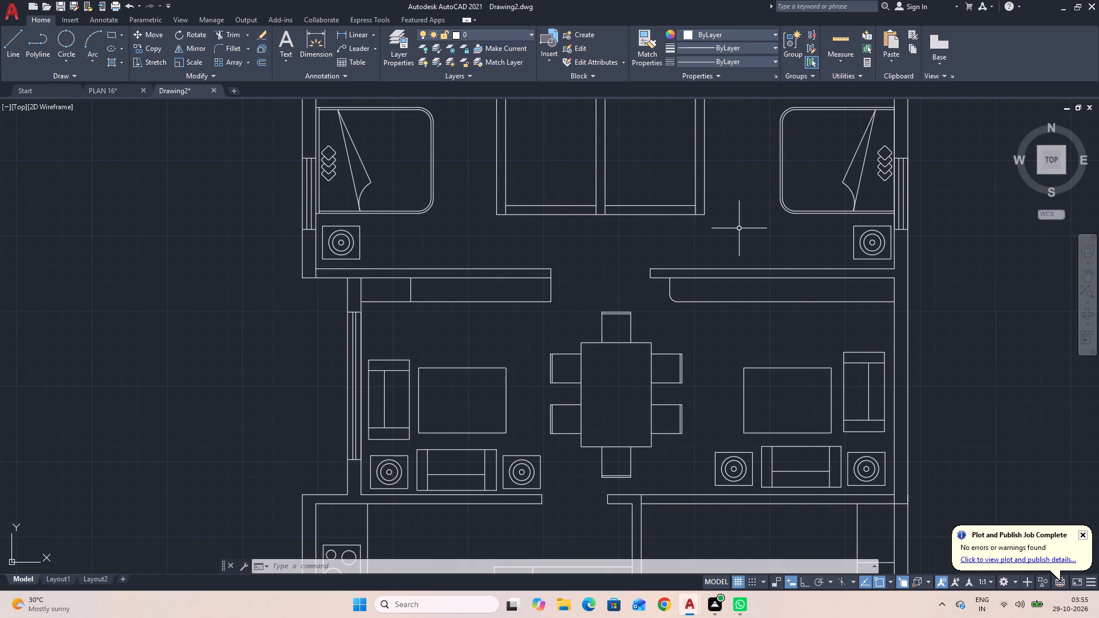
middle_click_drag(738, 228, 735, 271)
middle_click_drag(726, 273, 732, 294)
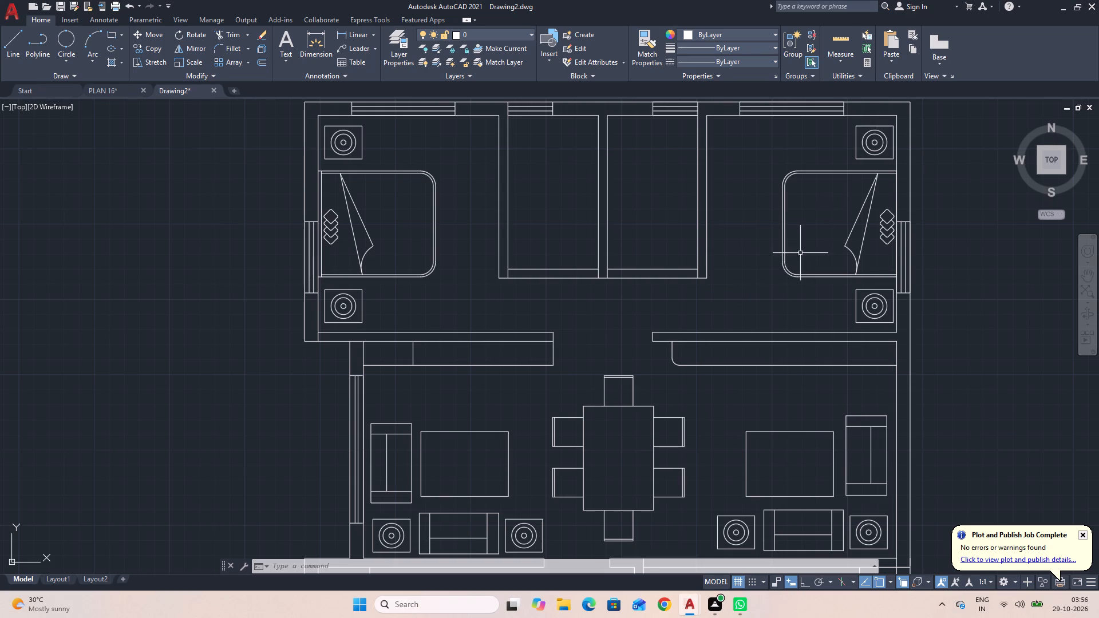
scroll(675, 356, "down", 2)
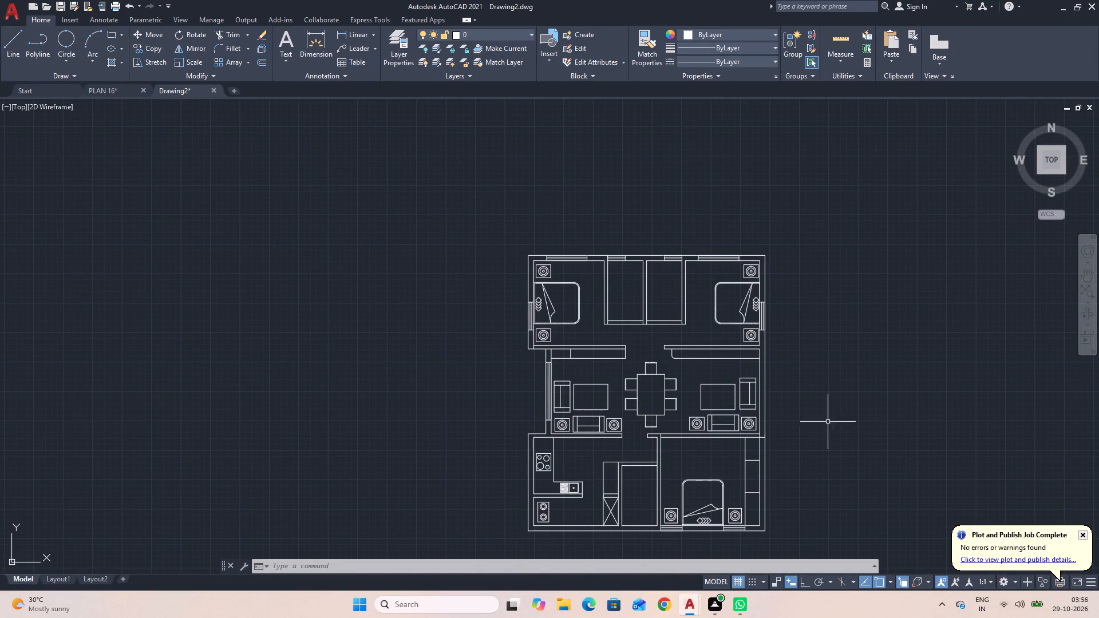
scroll(820, 453, "up", 2)
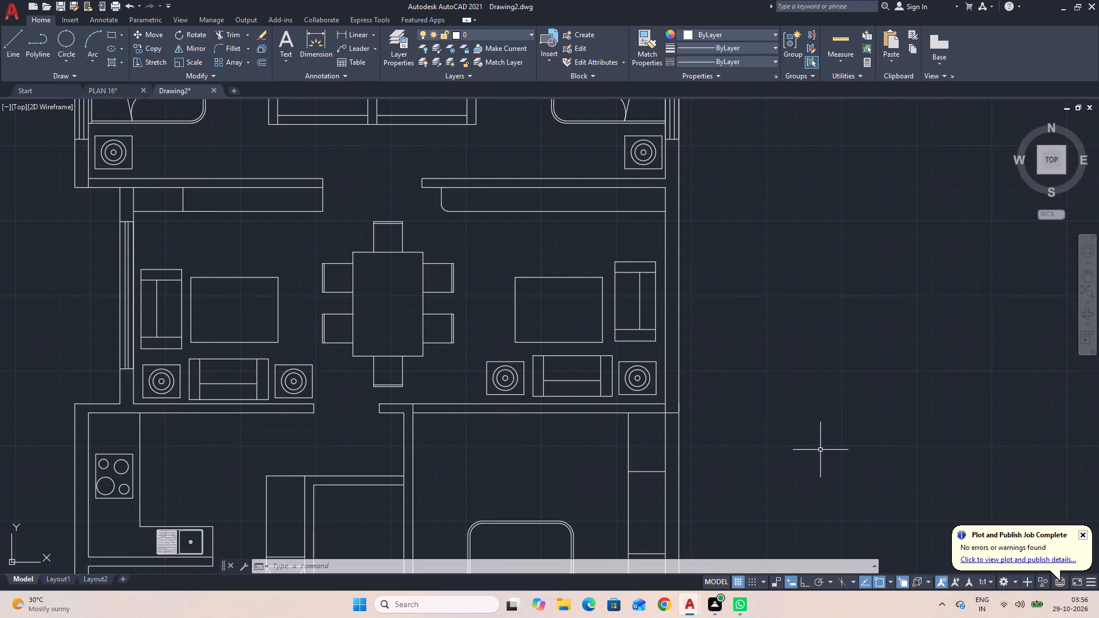
middle_click_drag(782, 455, 1029, 188)
scroll(977, 234, "down", 1)
middle_click_drag(977, 235, 977, 243)
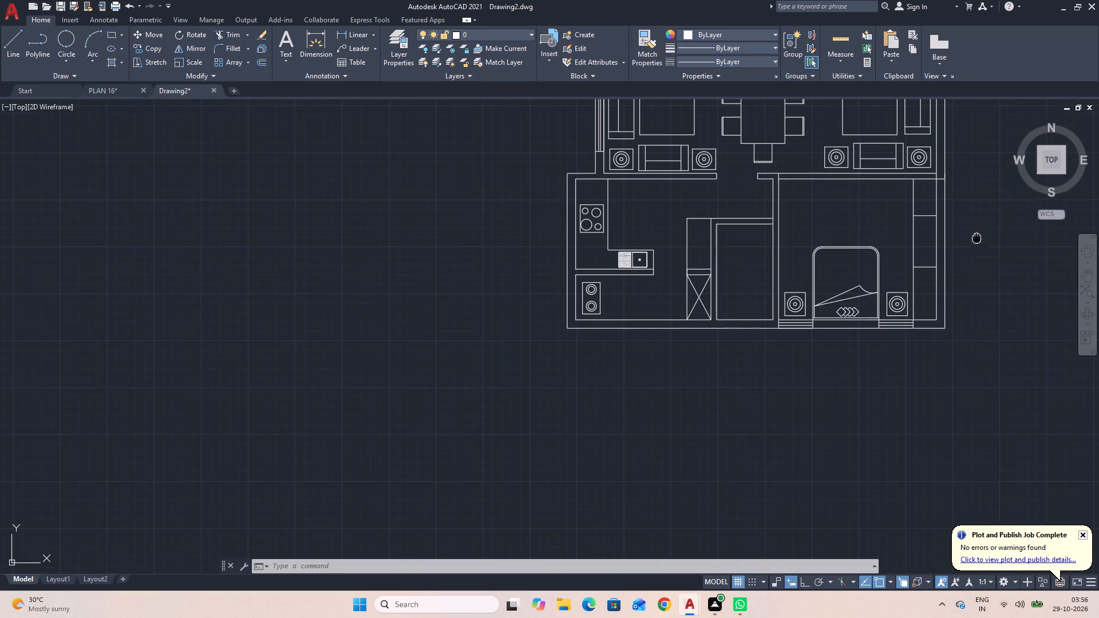
middle_click_drag(977, 243, 876, 359)
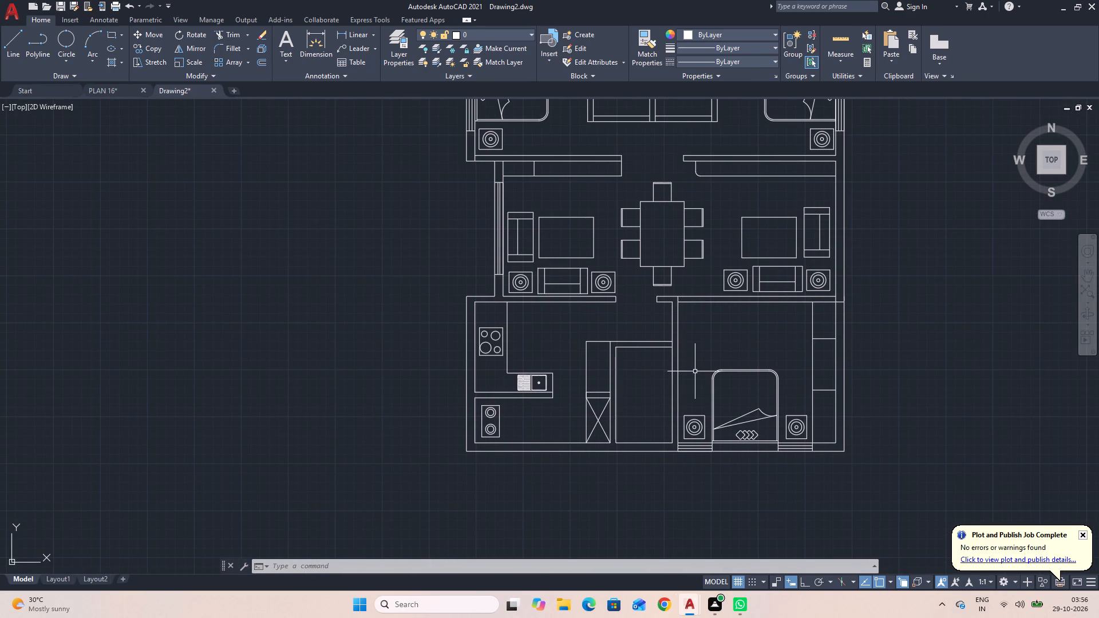
With Ortho on, draw a short horizontal line across the wall left of the lower bedroom, level with the bed's top edge.
key("l")
key("space")
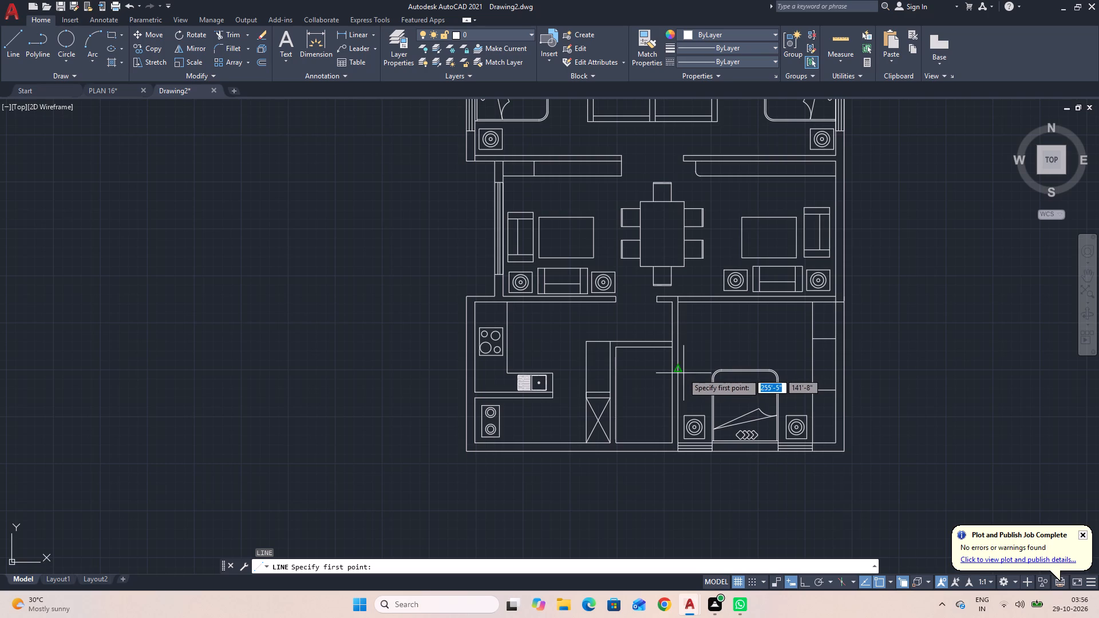
left_click(679, 373)
left_click(671, 371)
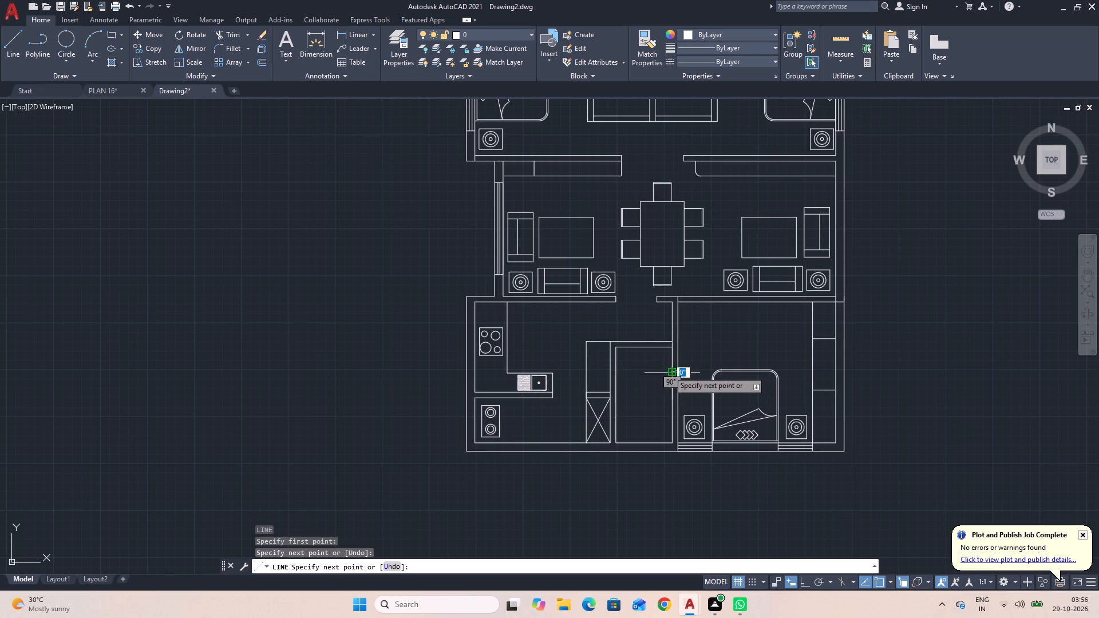
key("ctrl+z")
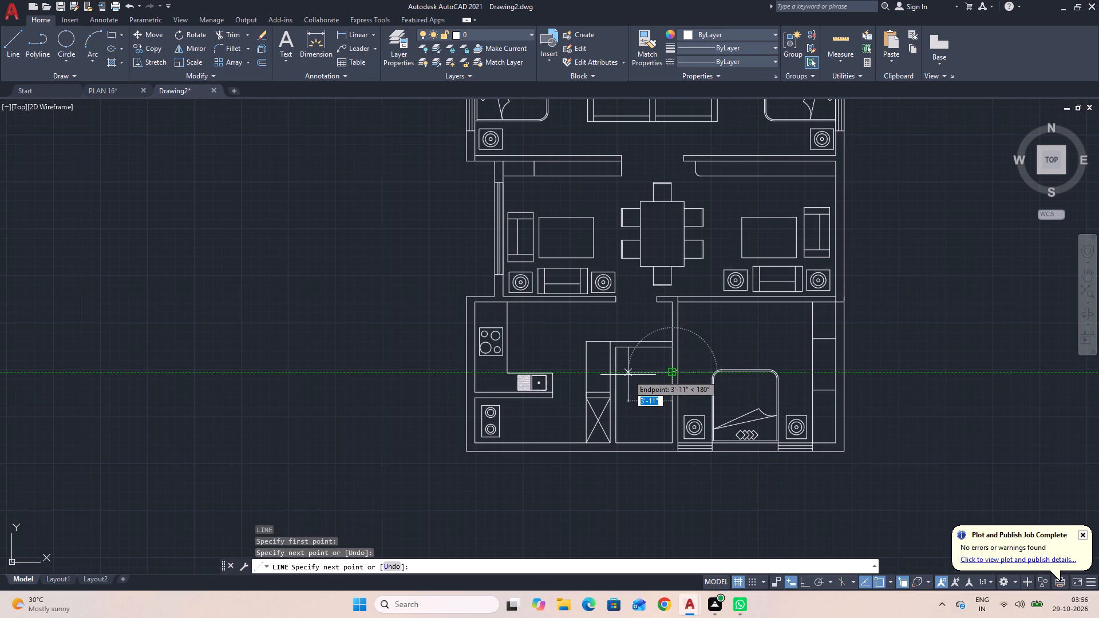
scroll(645, 365, "up", 2)
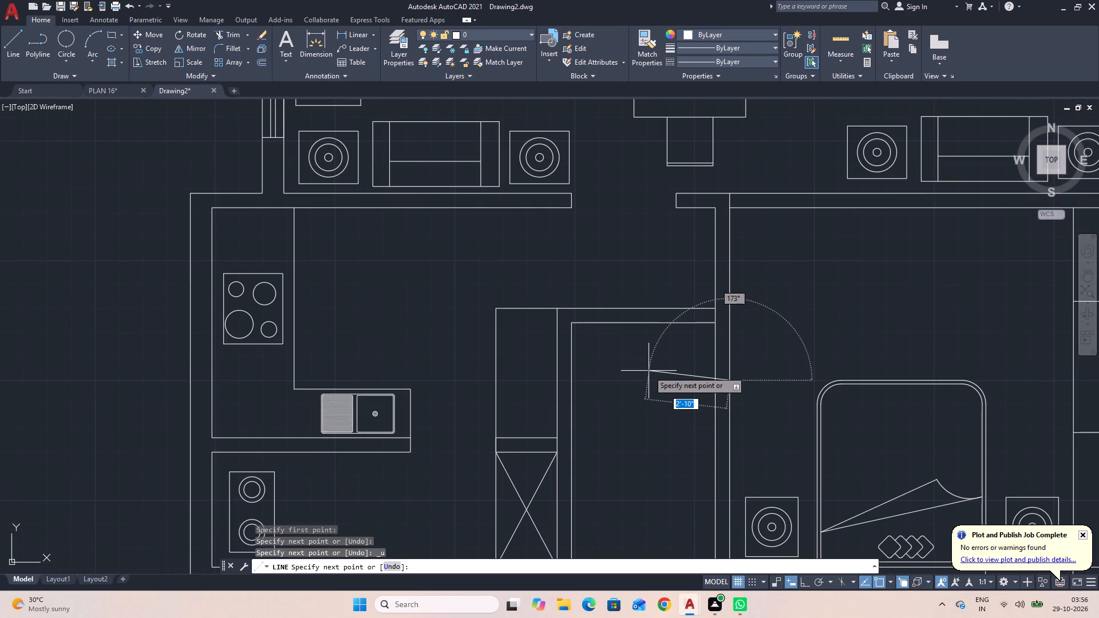
key("F8")
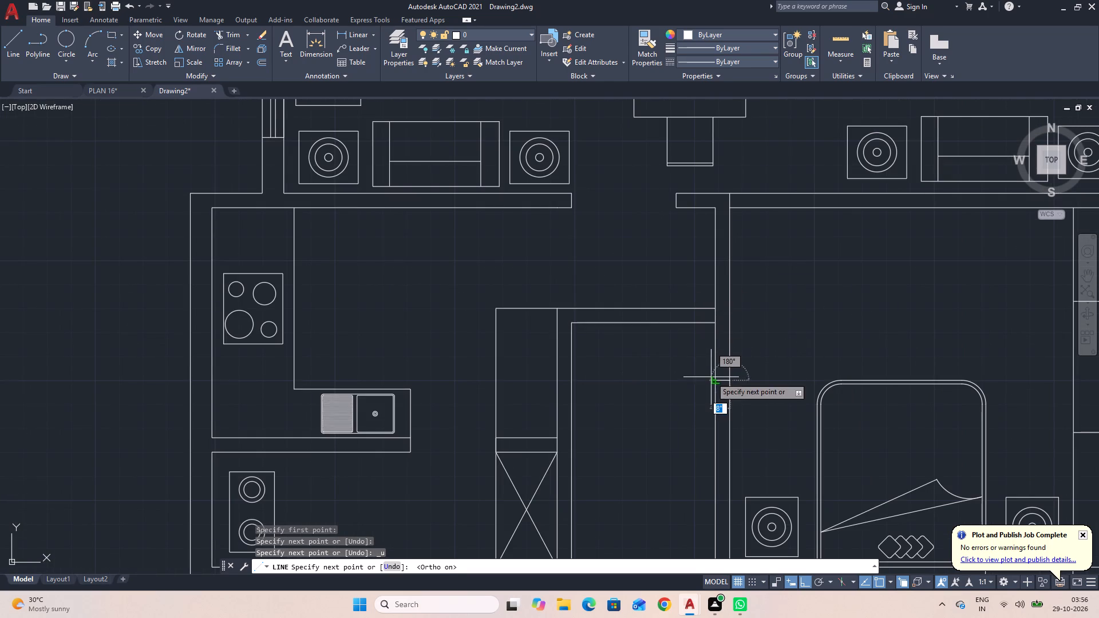
left_click(715, 380)
key("Escape")
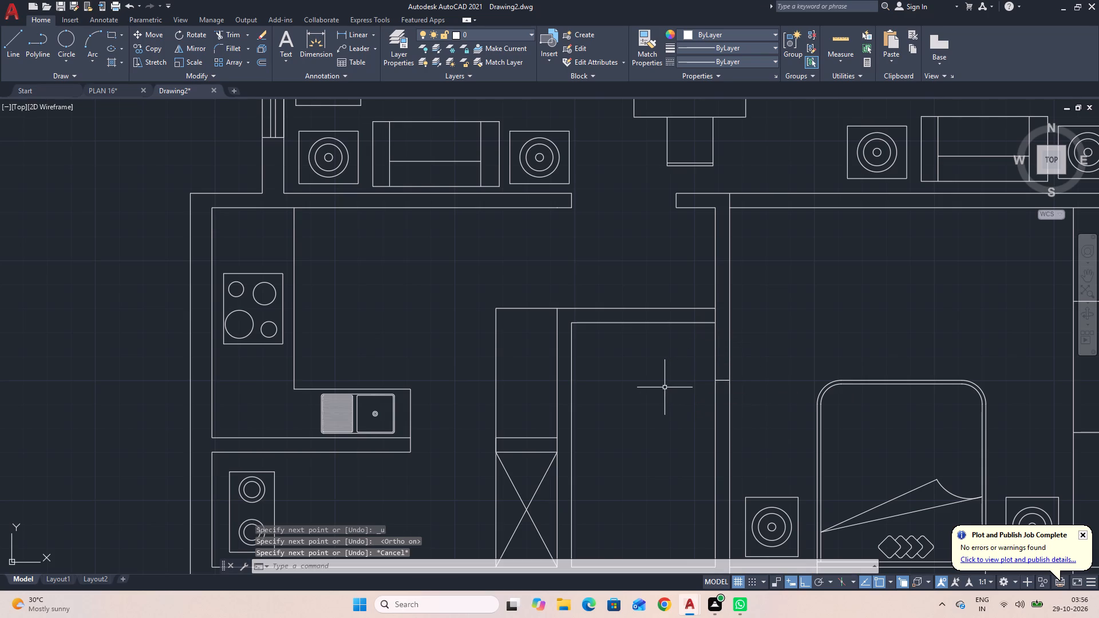
Draw a vertical line from the lower corner of the wall end below the dining table down to the small room's top wall.
scroll(665, 387, "down", 1)
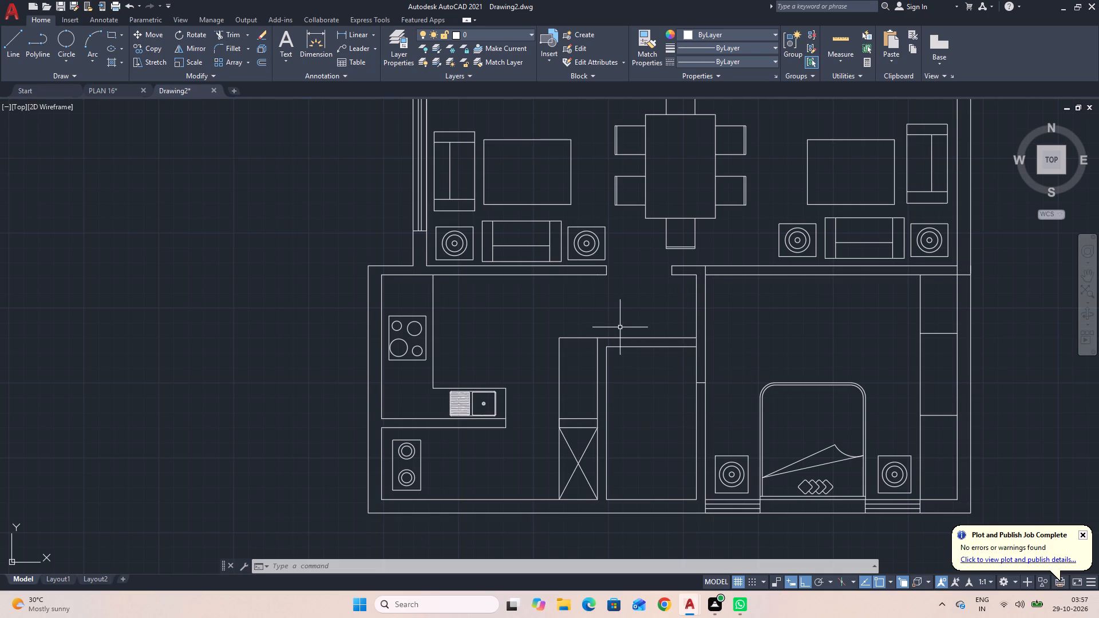
type("L")
key("space")
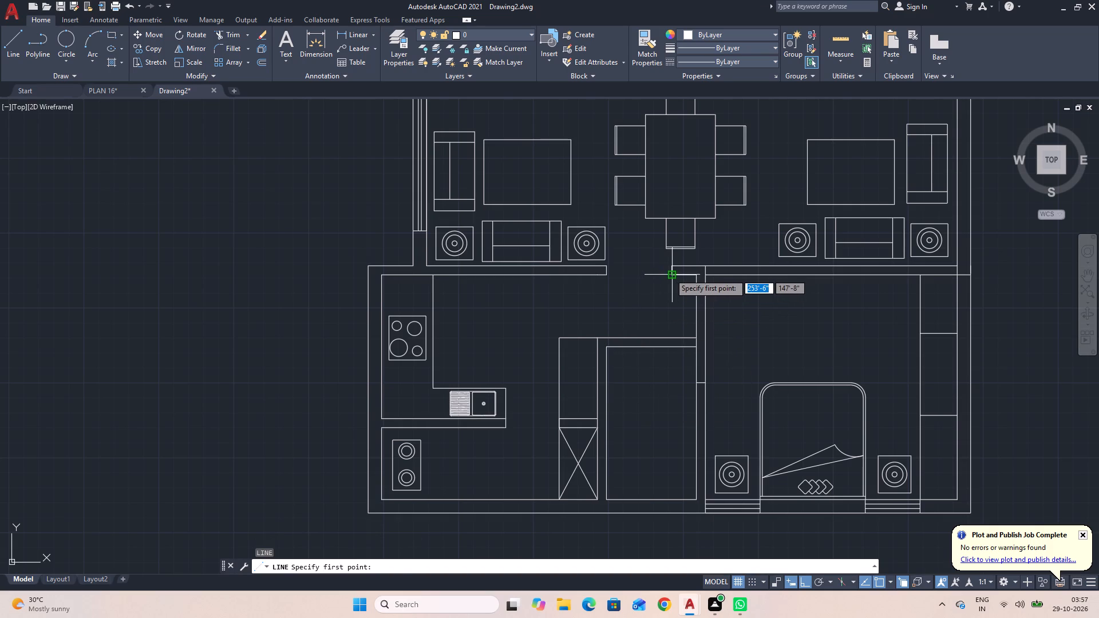
left_click(671, 274)
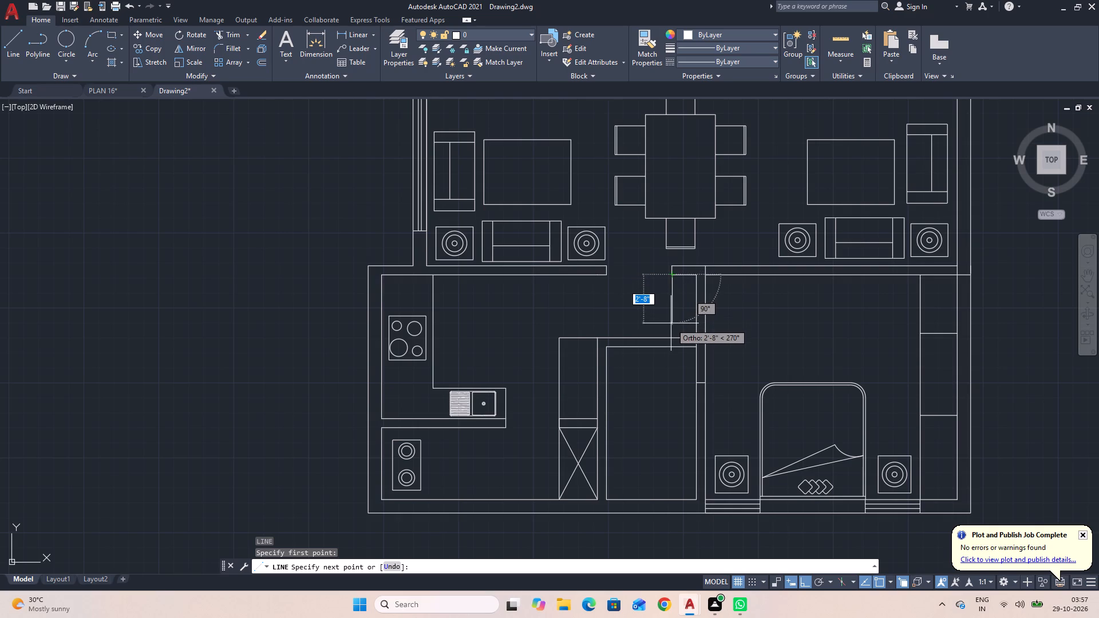
left_click(673, 335)
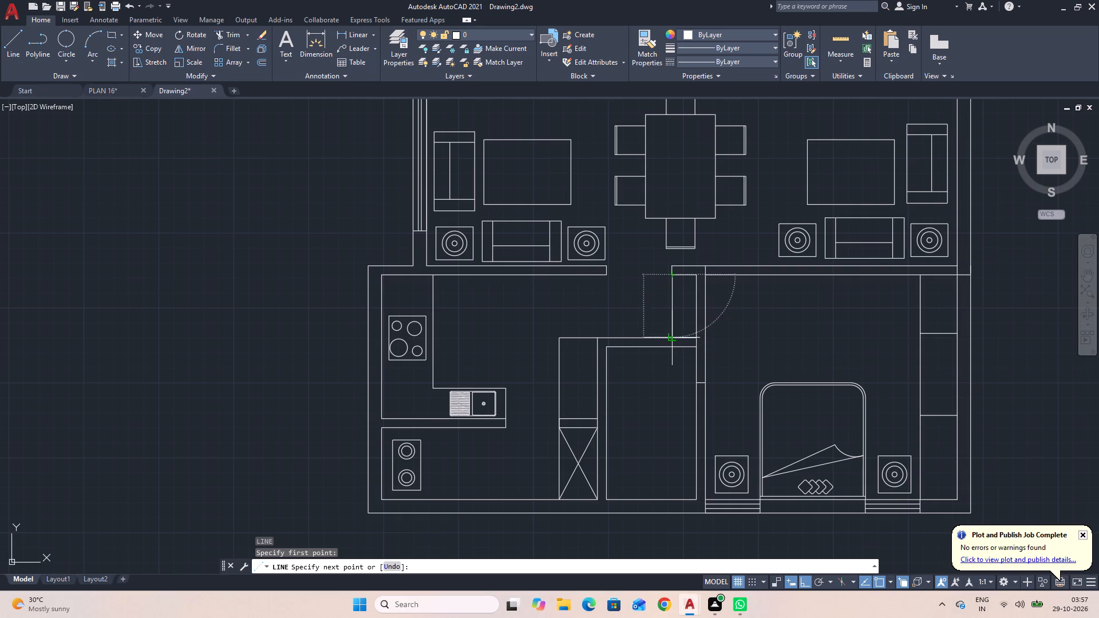
key("Escape")
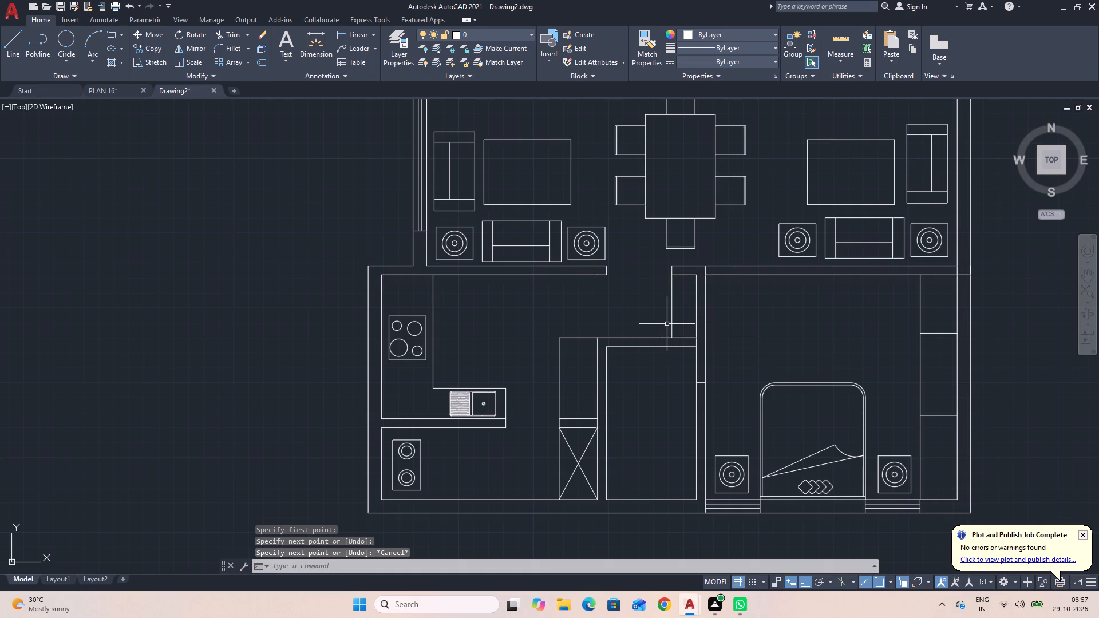
Draw a small upright rectangle from lines inside the narrow recess just enclosed beside the doorway below the dining table.
scroll(678, 310, "up", 3)
key("space")
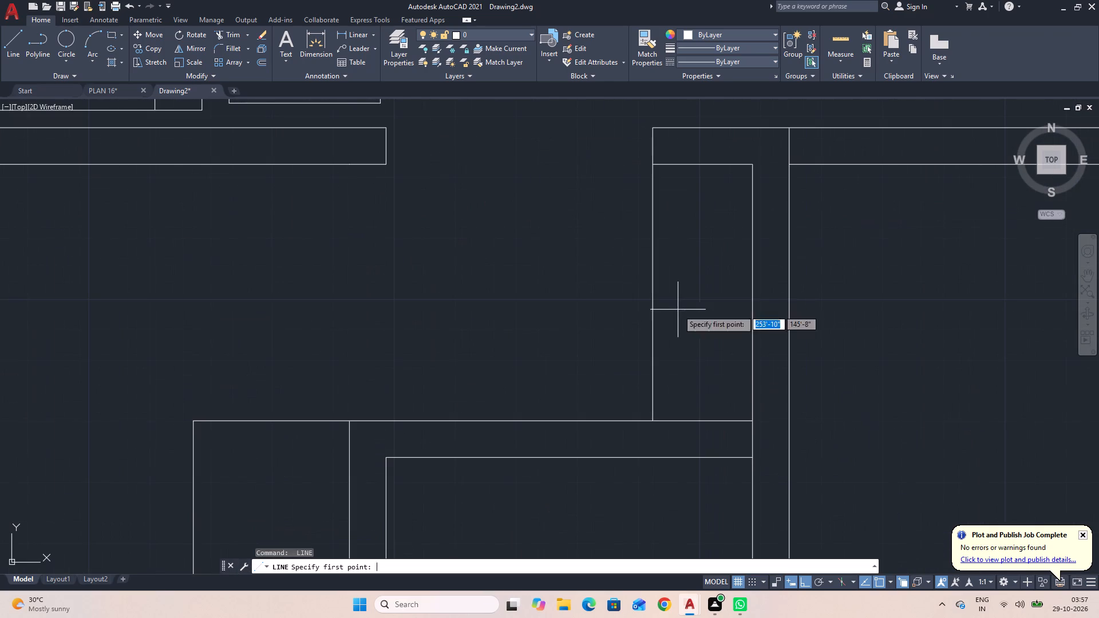
left_click(681, 239)
left_click(735, 239)
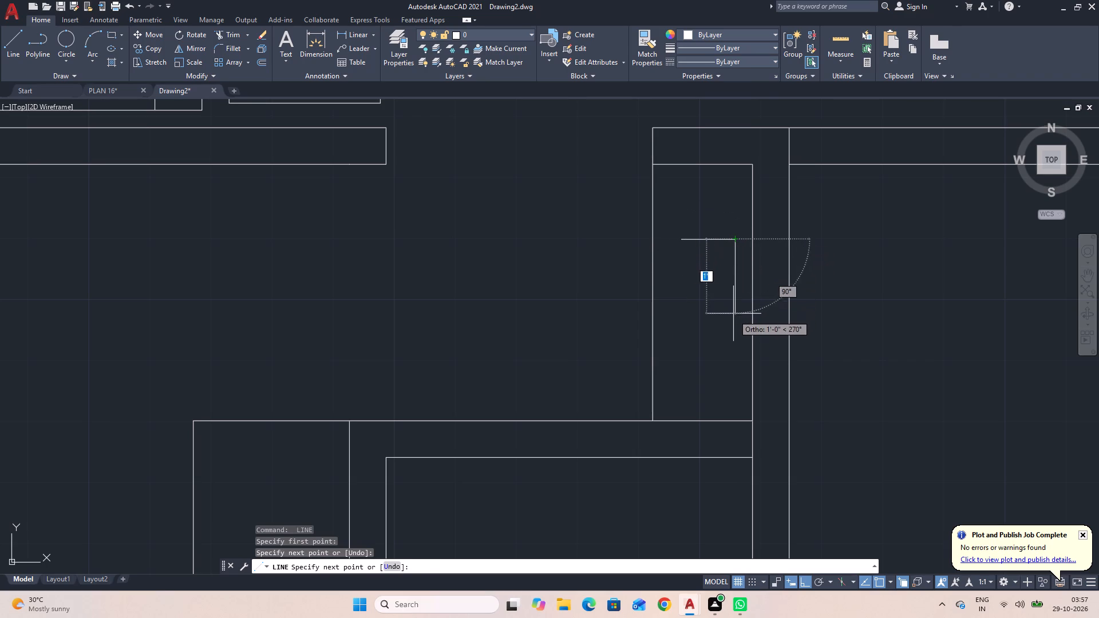
left_click(736, 323)
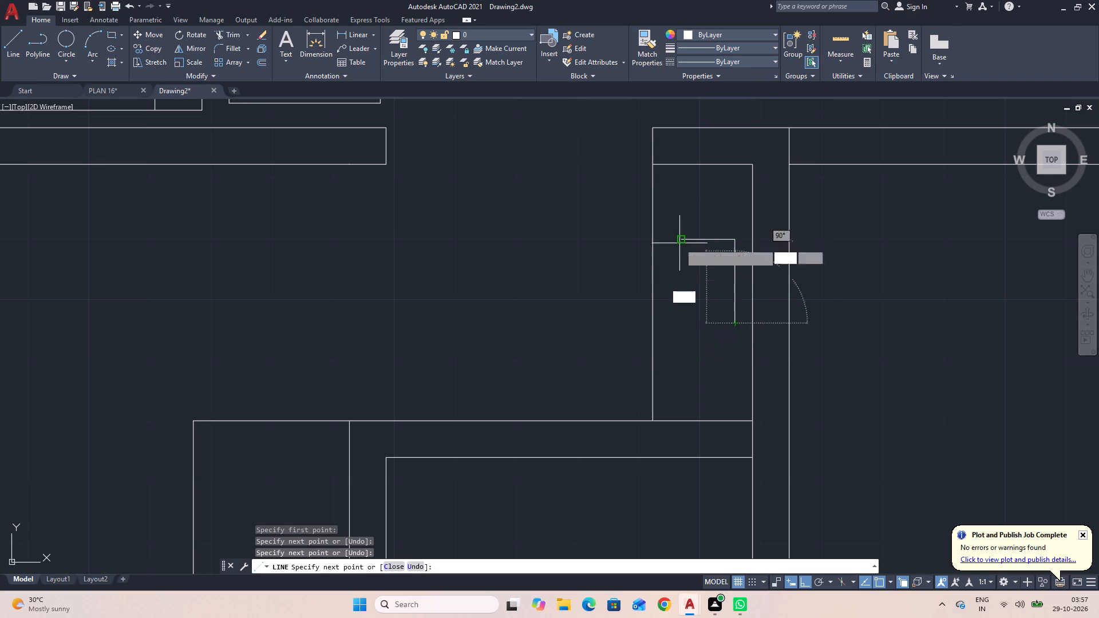
left_click(679, 295)
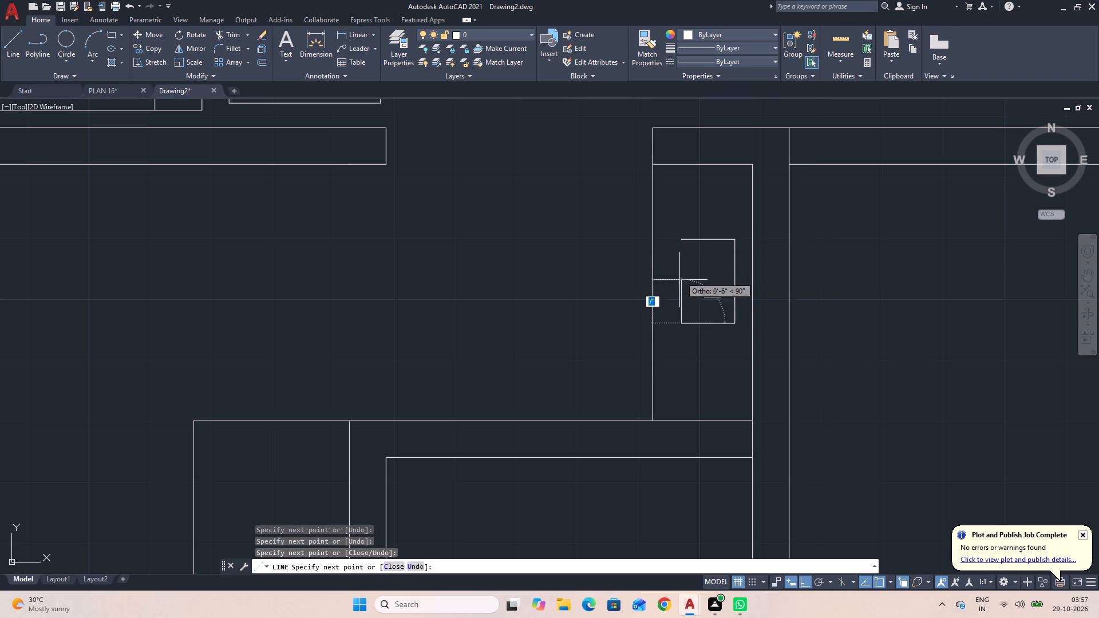
left_click(683, 241)
key("Escape")
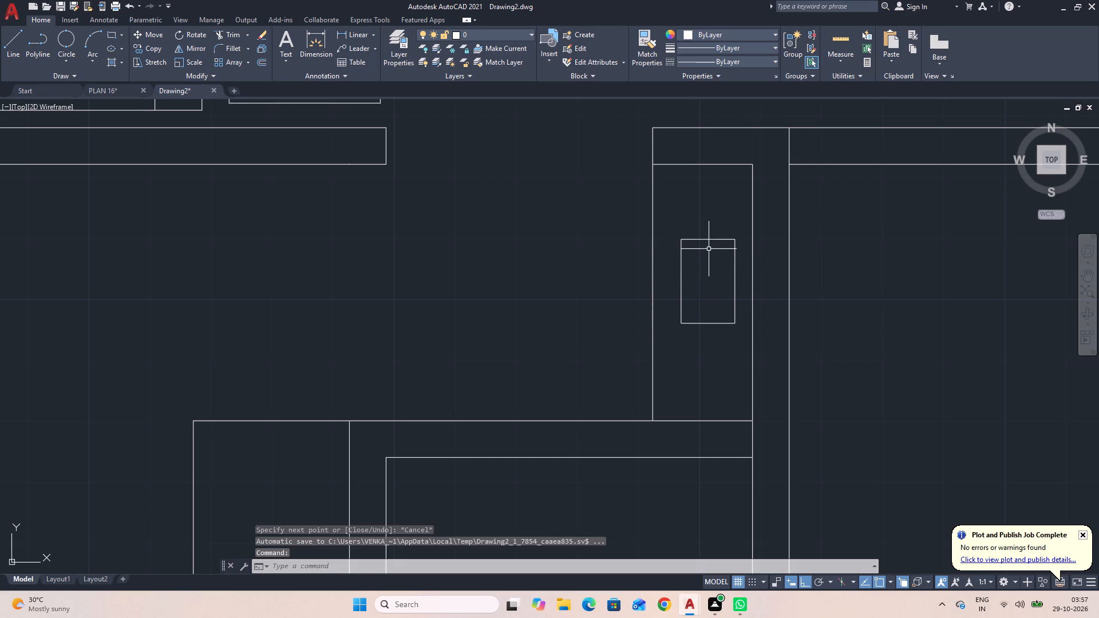
Draw a second rectangle from lines, about 1'-0" tall, just inside the small rectangle in the recess to form its inner border.
key("space")
scroll(702, 254, "up", 1)
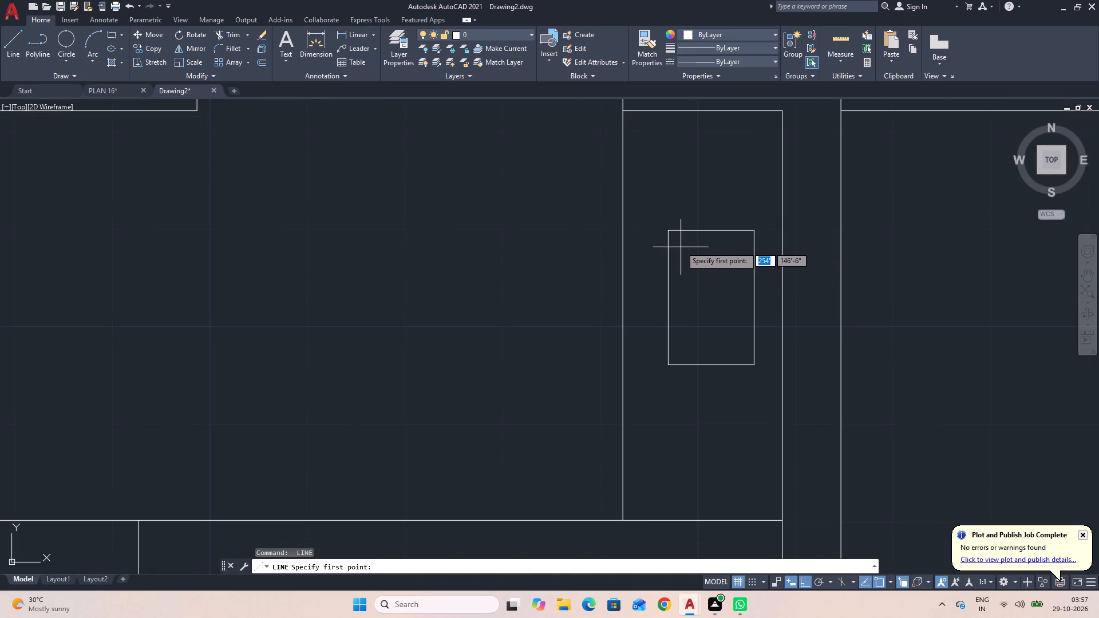
left_click(677, 239)
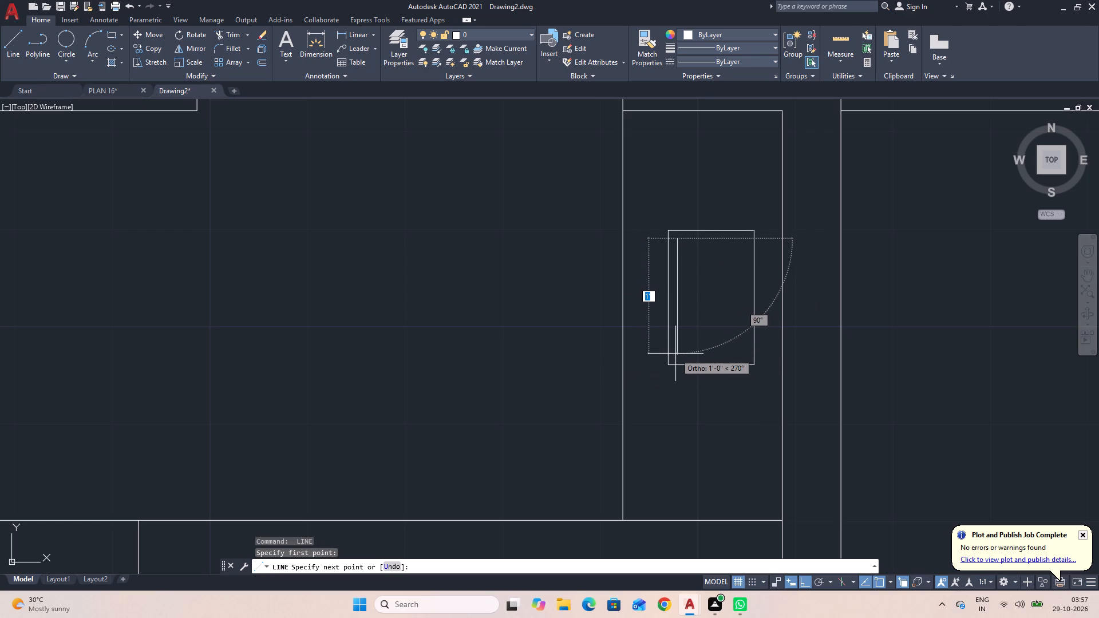
left_click(677, 355)
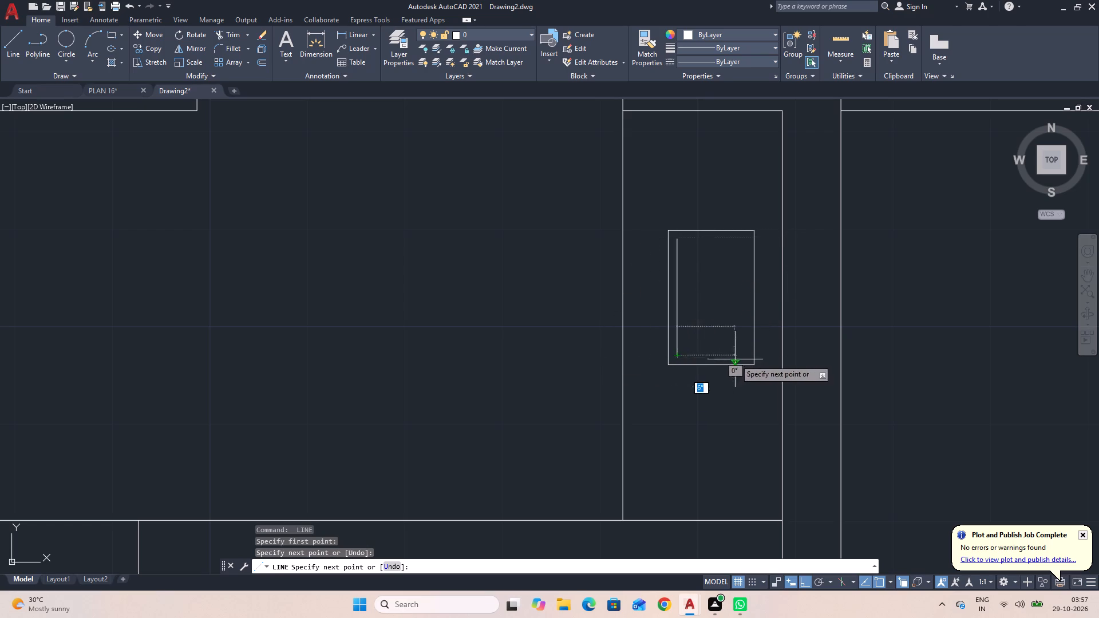
left_click(746, 354)
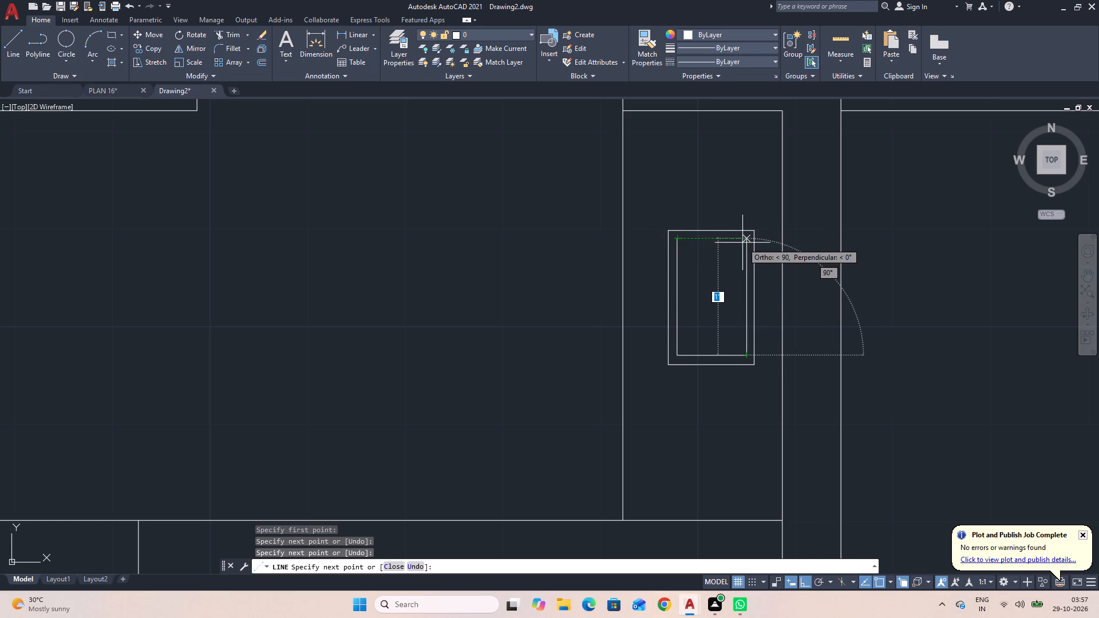
left_click(738, 239)
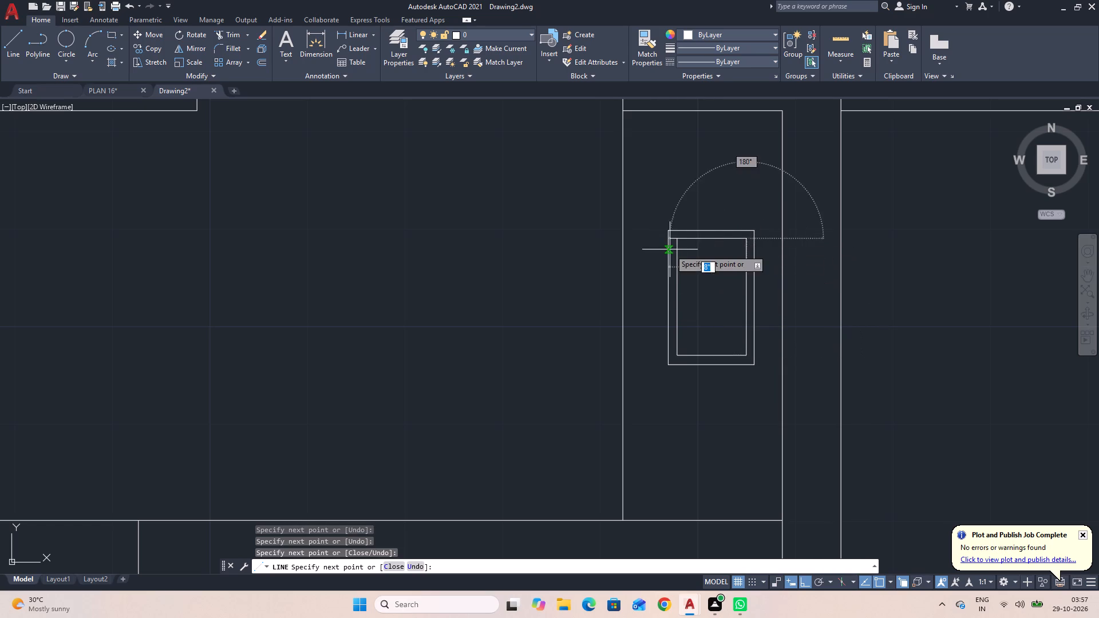
left_click(674, 240)
key("Escape")
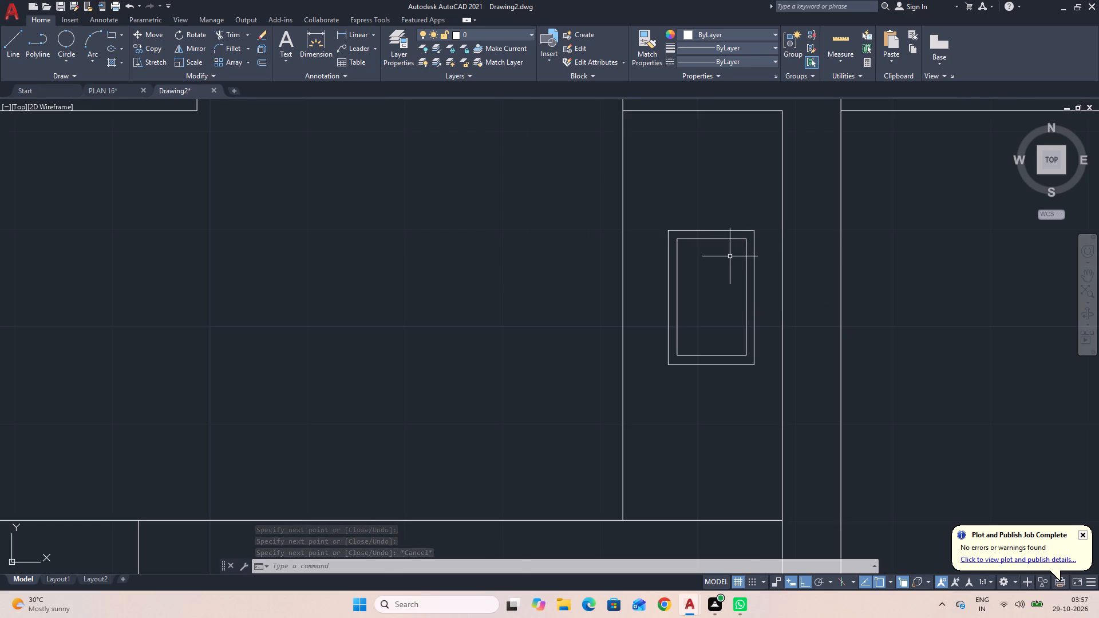
Examine the overall plan, checking the new recess fixture against the kitchen, dining area and bedrooms.
scroll(730, 256, "down", 3)
scroll(650, 289, "down", 1)
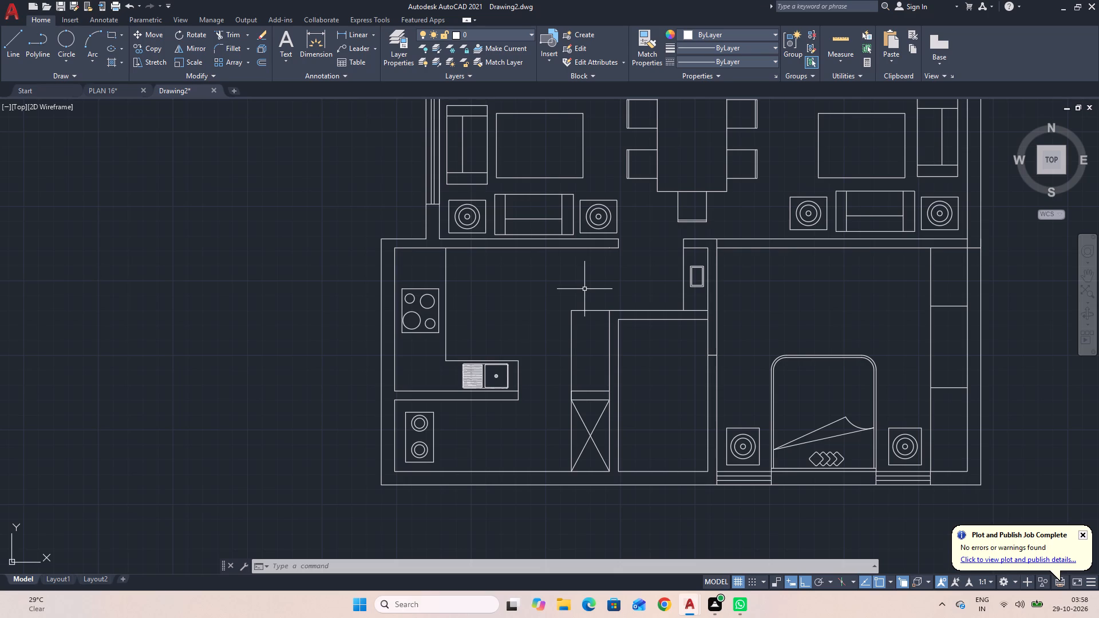
scroll(584, 289, "down", 1)
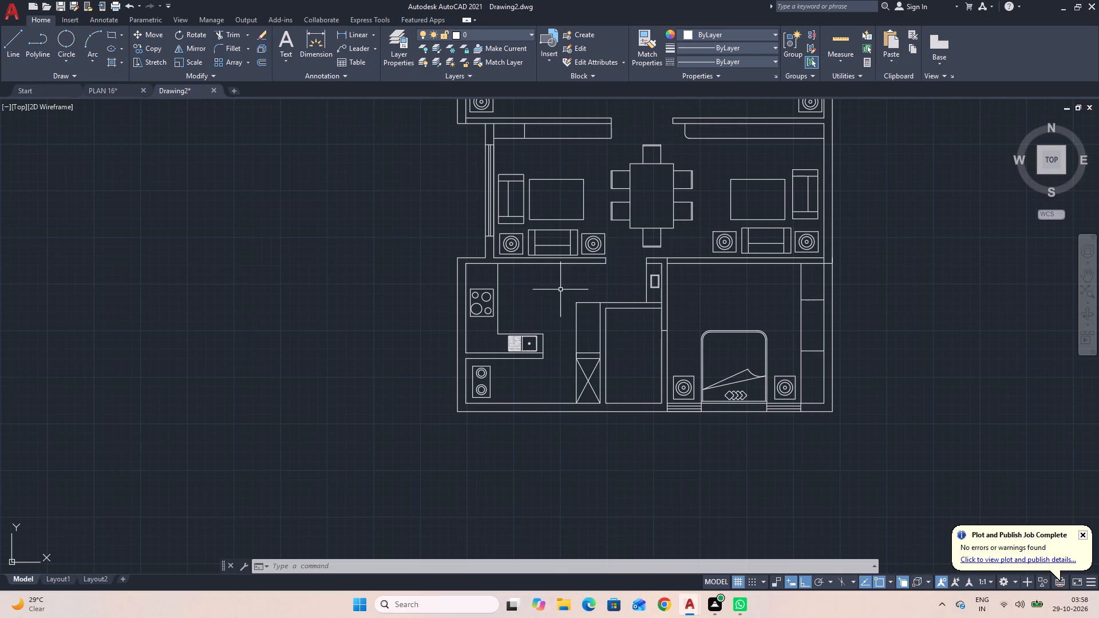
middle_click_drag(556, 295, 562, 319)
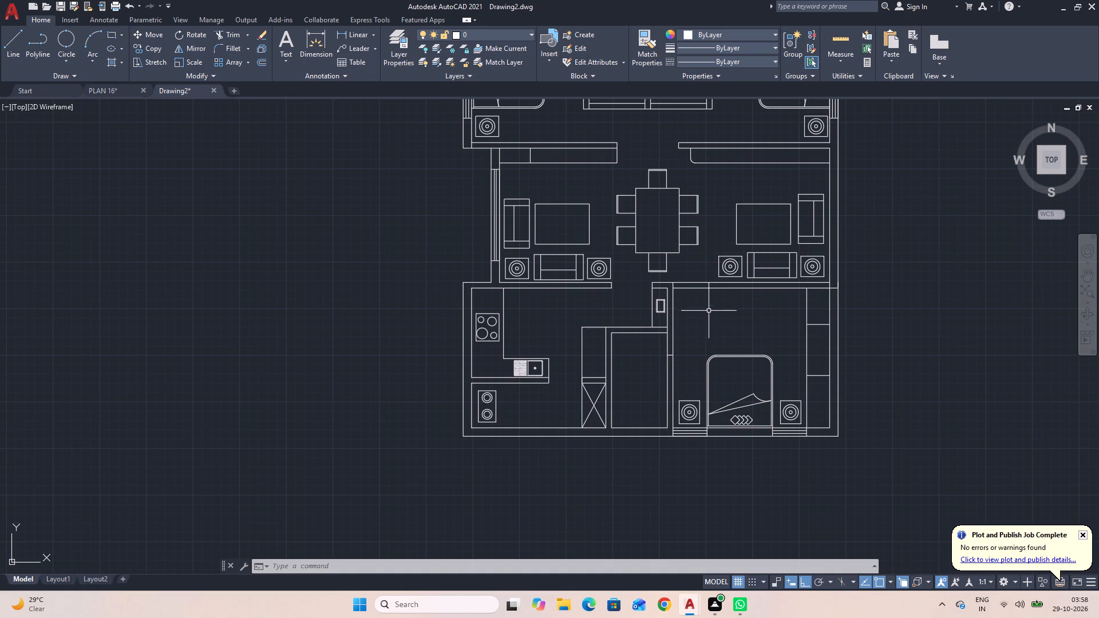
middle_click_drag(684, 310, 682, 385)
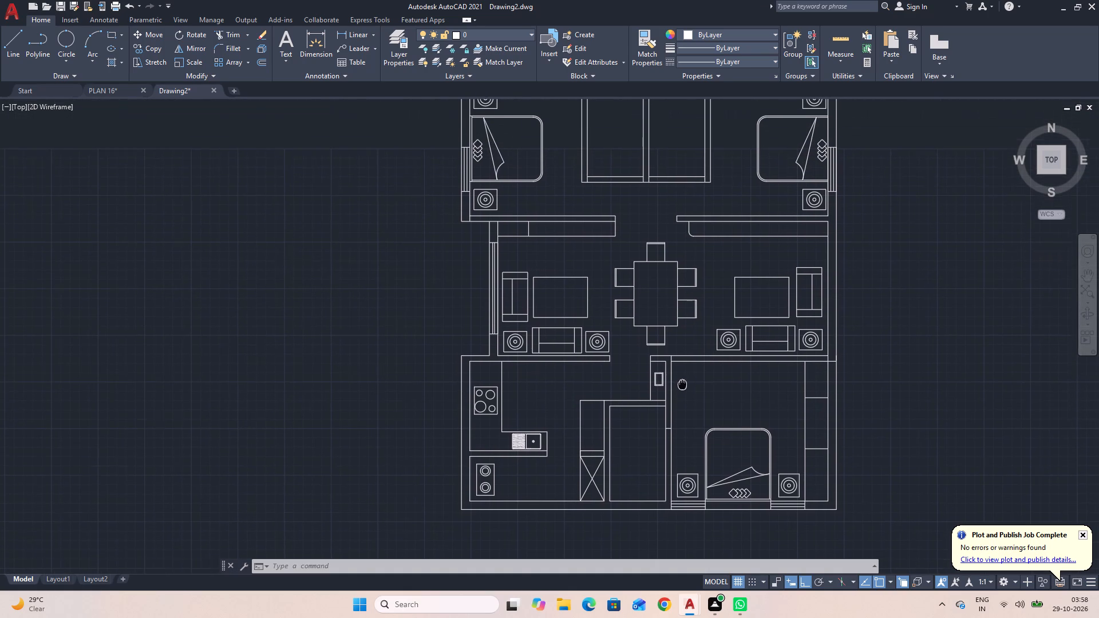
middle_click_drag(682, 385, 681, 385)
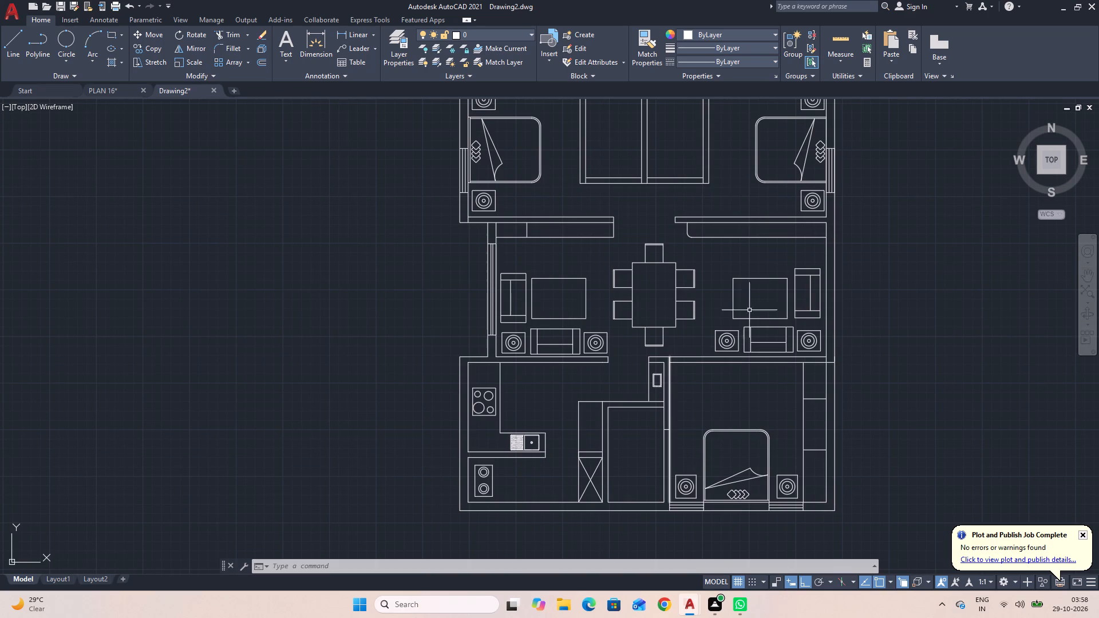
middle_click_drag(785, 252, 773, 266)
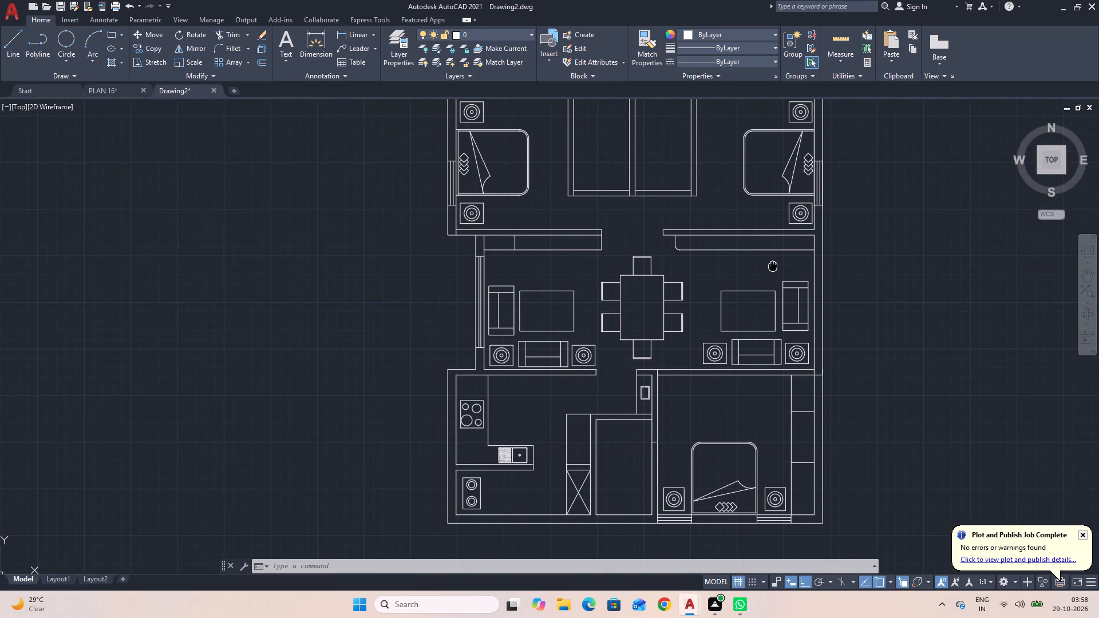
middle_click_drag(773, 266, 762, 267)
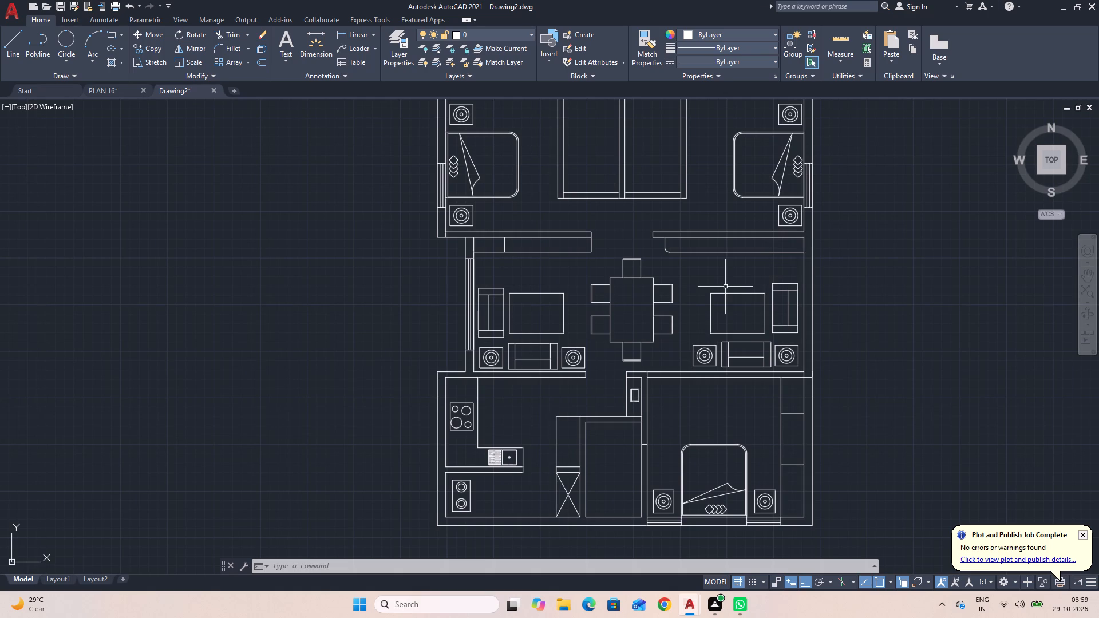
Extend the lower edge line of the round-cornered counter above the sofa area beside the dining table to the outer wall face.
type("EX")
key("space")
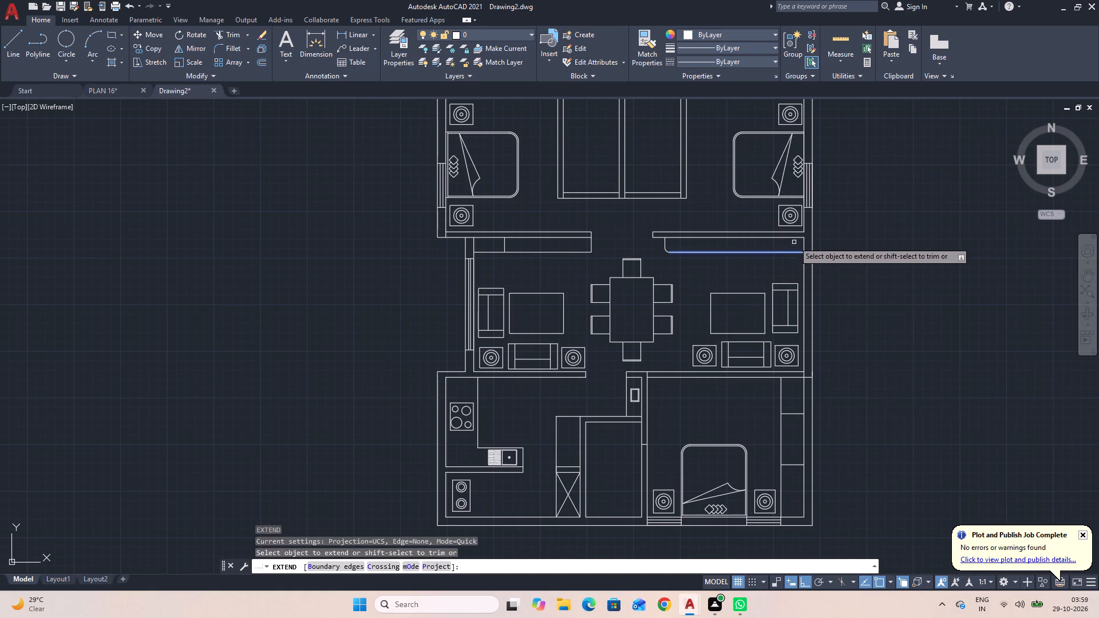
left_click(796, 253)
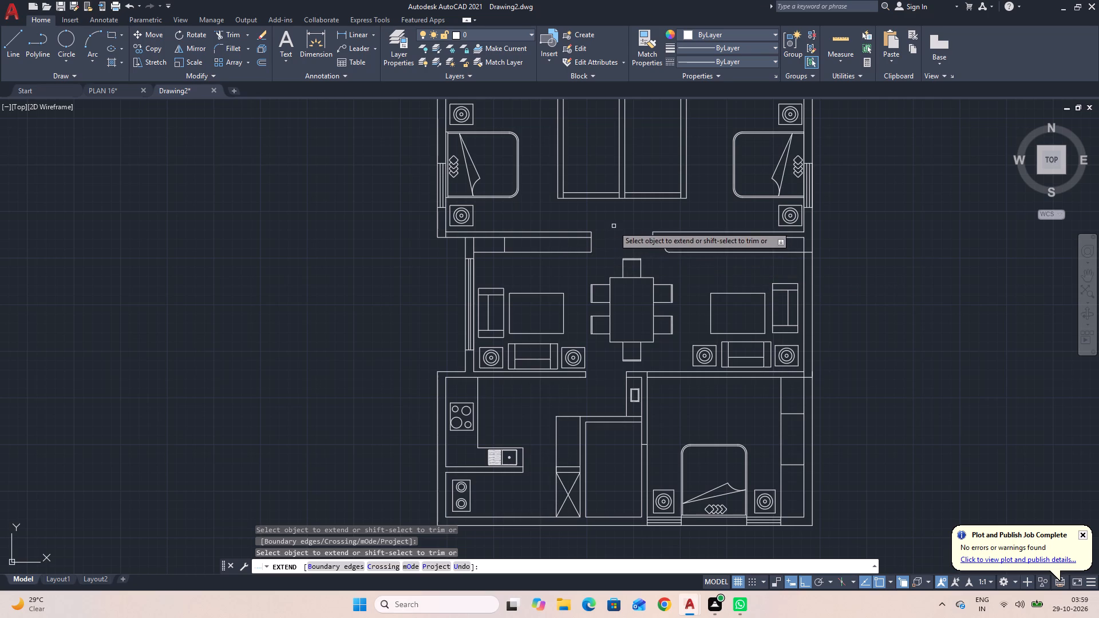
middle_click_drag(614, 226, 616, 256)
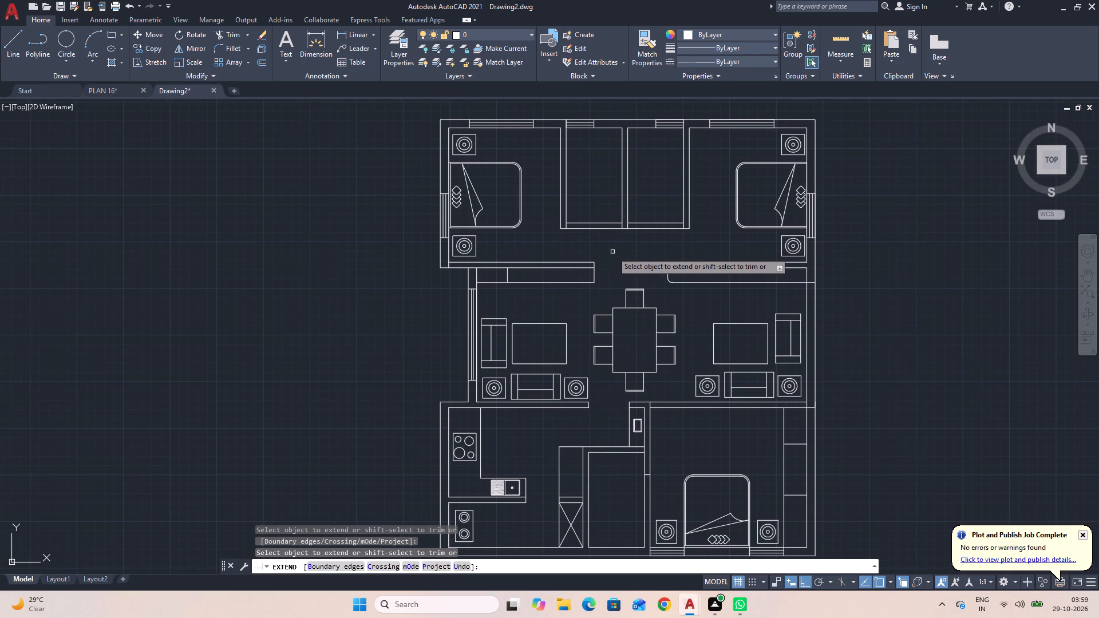
middle_click_drag(621, 245, 621, 247)
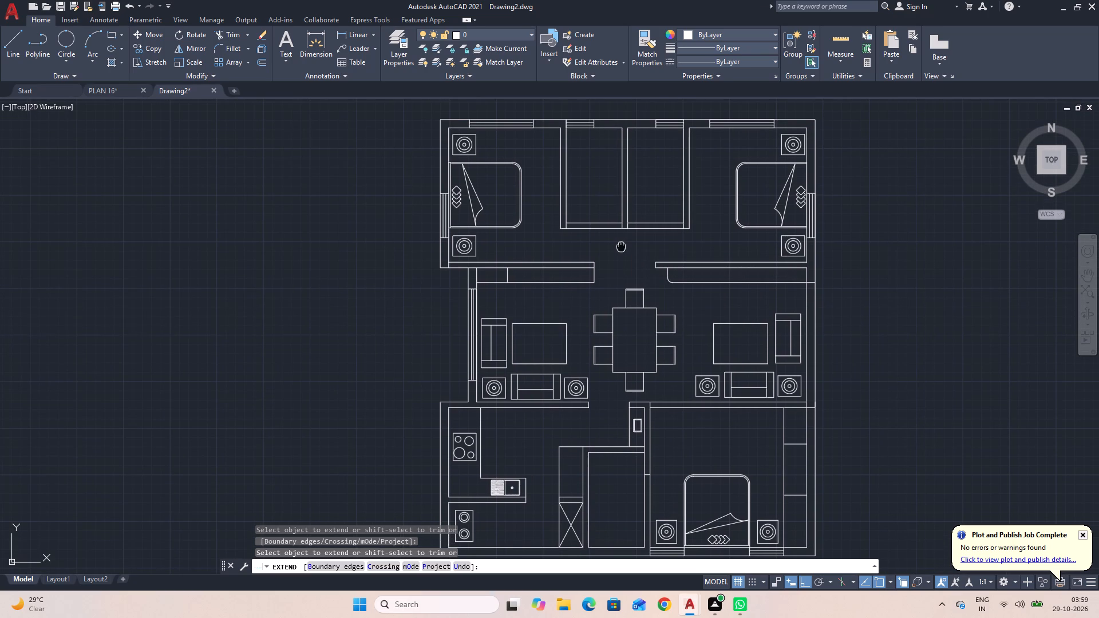
middle_click_drag(621, 247, 620, 255)
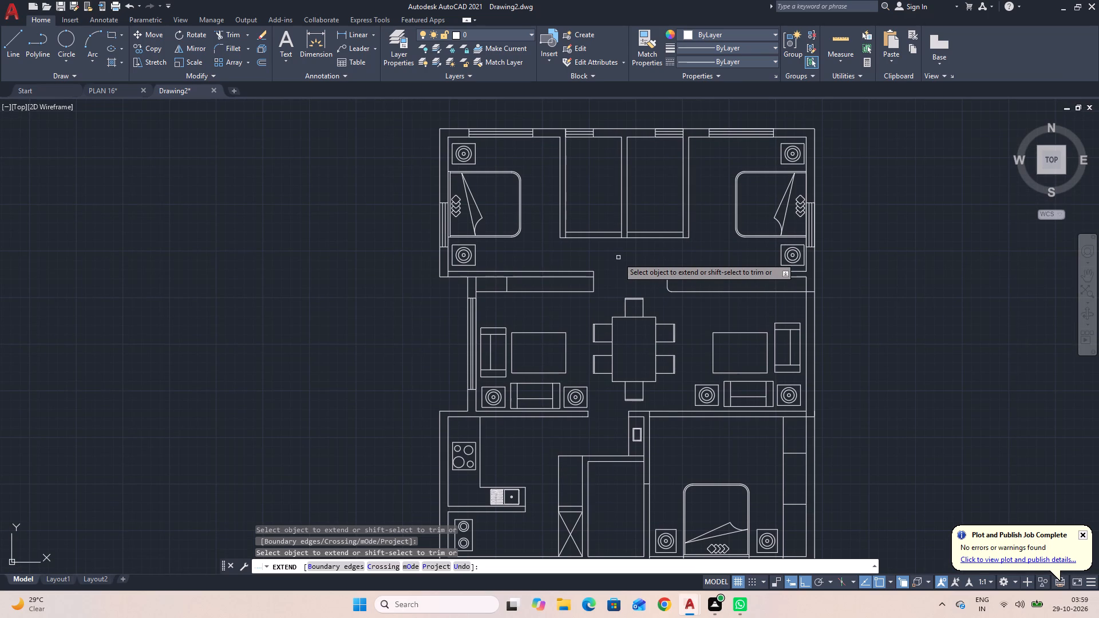
key("Escape")
Draw a short horizontal line across the wall between the small upper room and the adjacent bedroom on its east side.
type("L")
key("space")
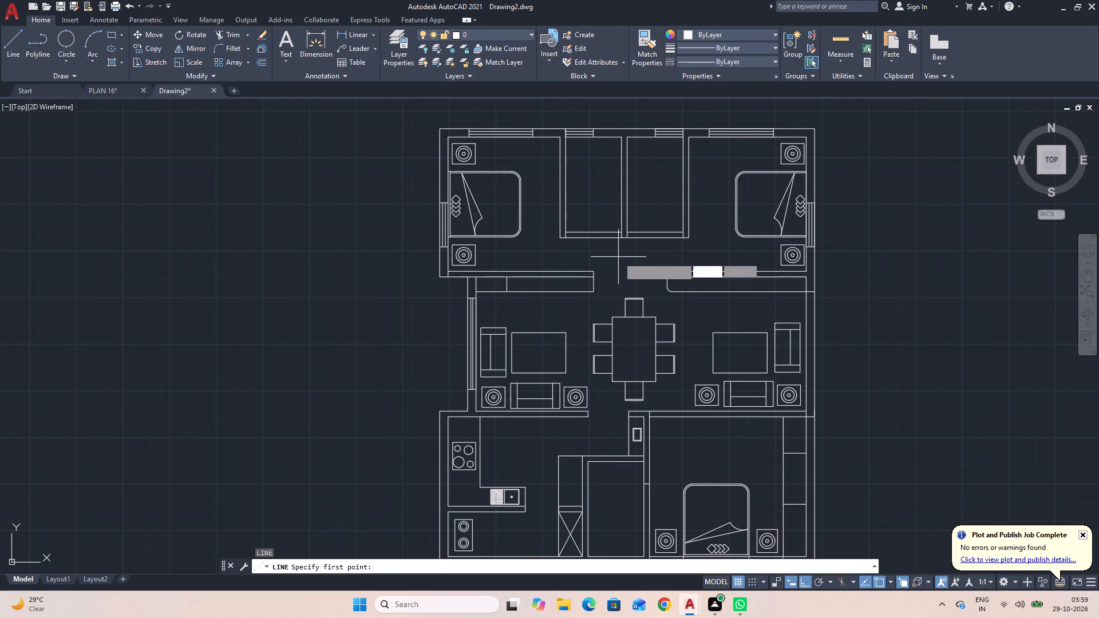
left_click(684, 200)
left_click(691, 200)
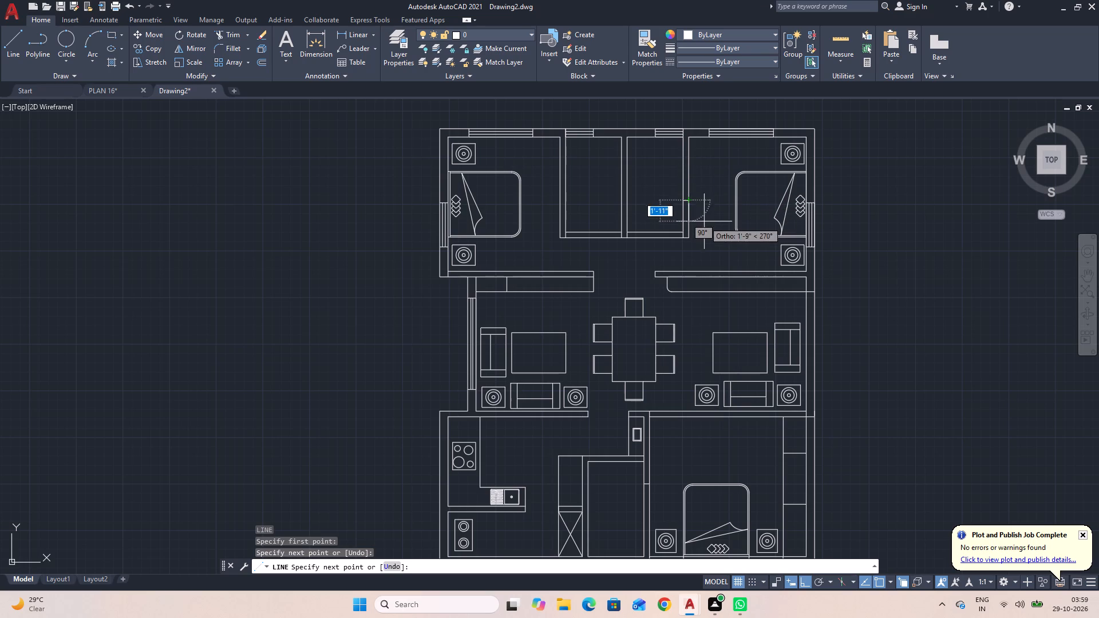
key("Escape")
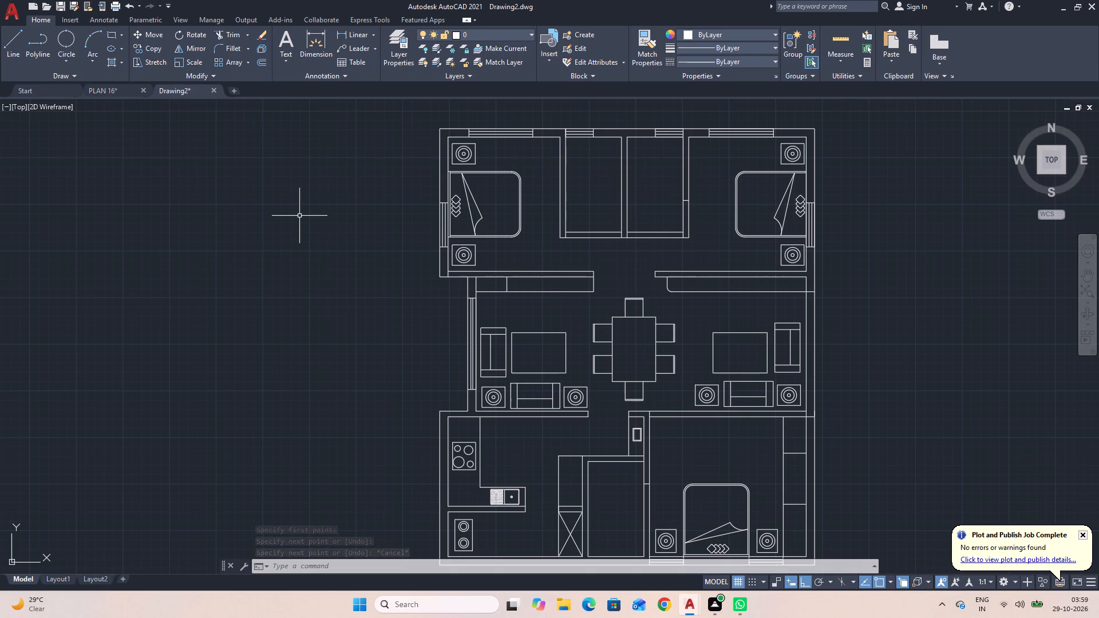
Place an imperial door block in the empty space west of the plan and set its leaf fully open.
key("ctrl+3")
left_click(484, 100)
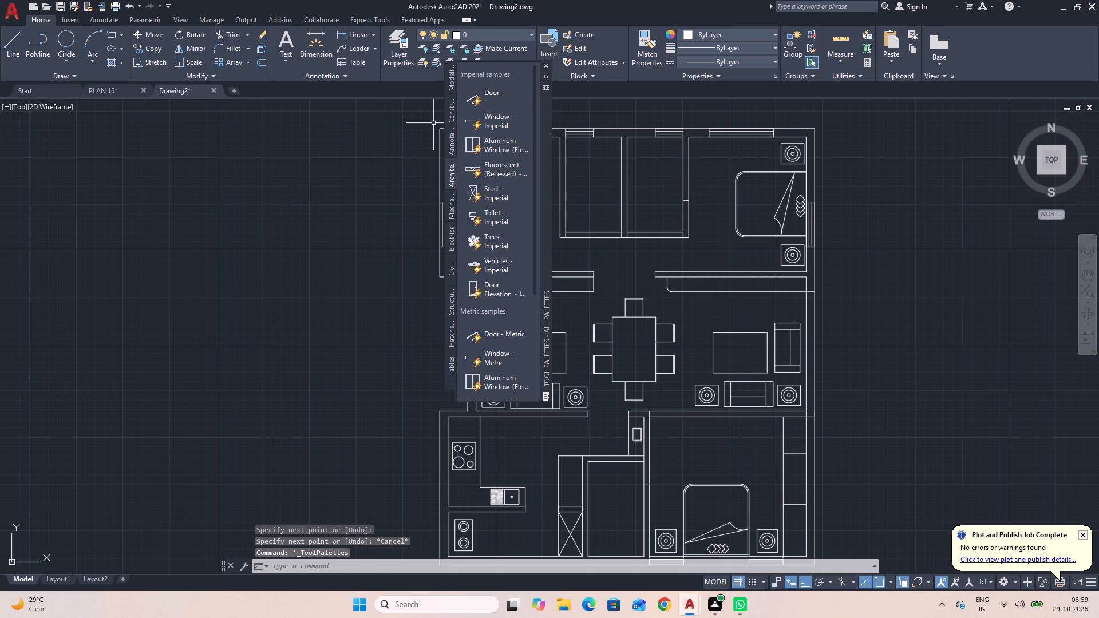
left_click(228, 244)
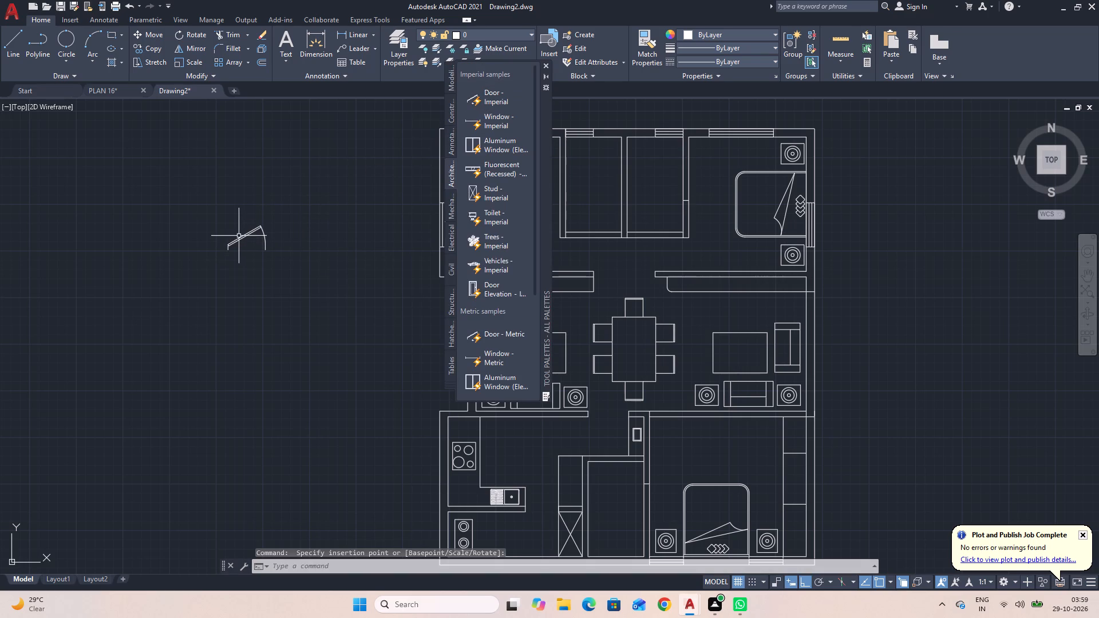
left_click(239, 236)
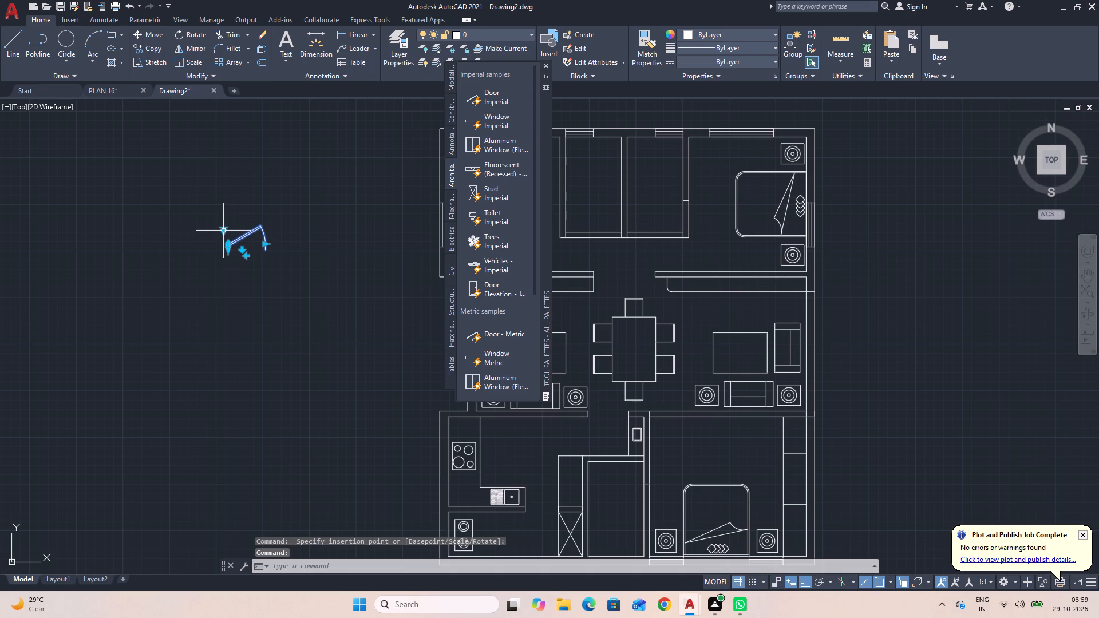
left_click(225, 231)
left_click(268, 273)
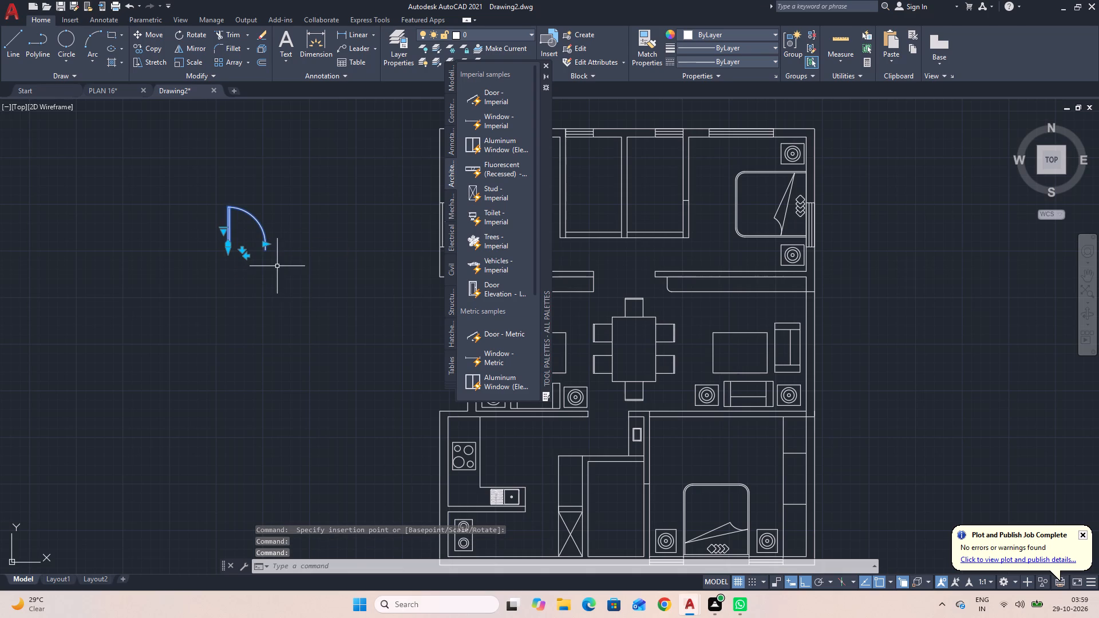
left_click(282, 271)
left_click(403, 188)
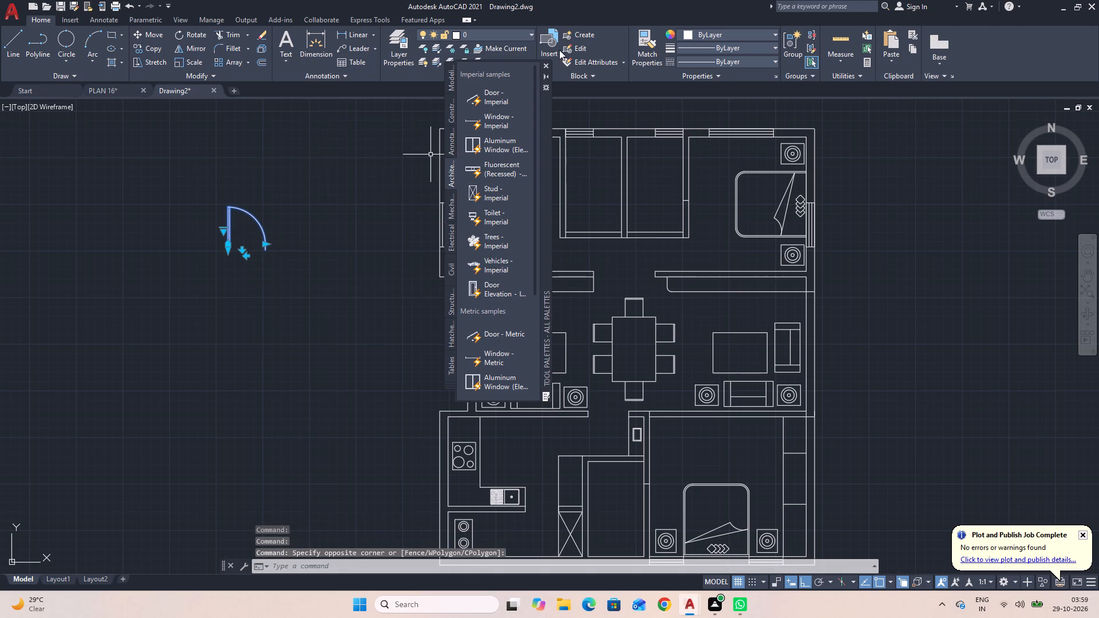
left_click(548, 63)
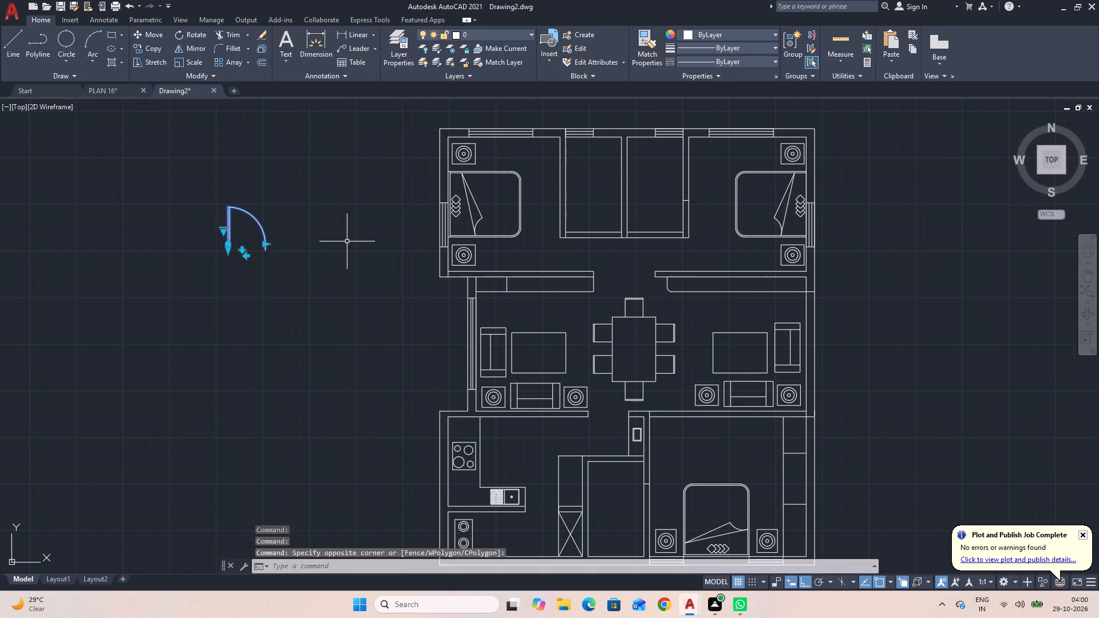
key("Escape")
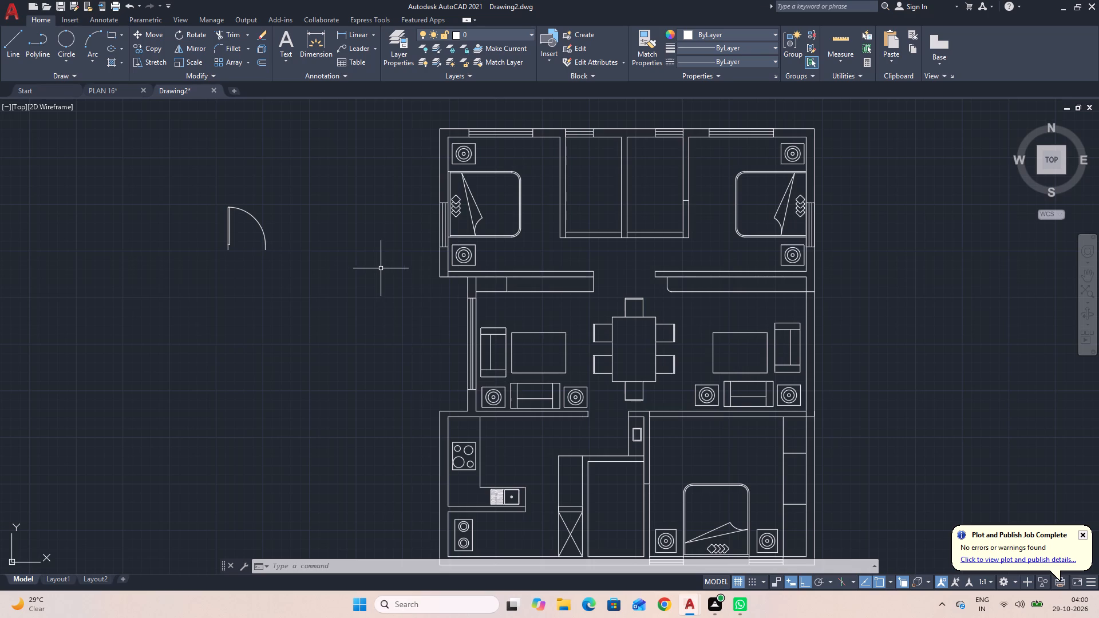
Mirror the door about a horizontal line just below it, keeping the original.
scroll(393, 296, "down", 1)
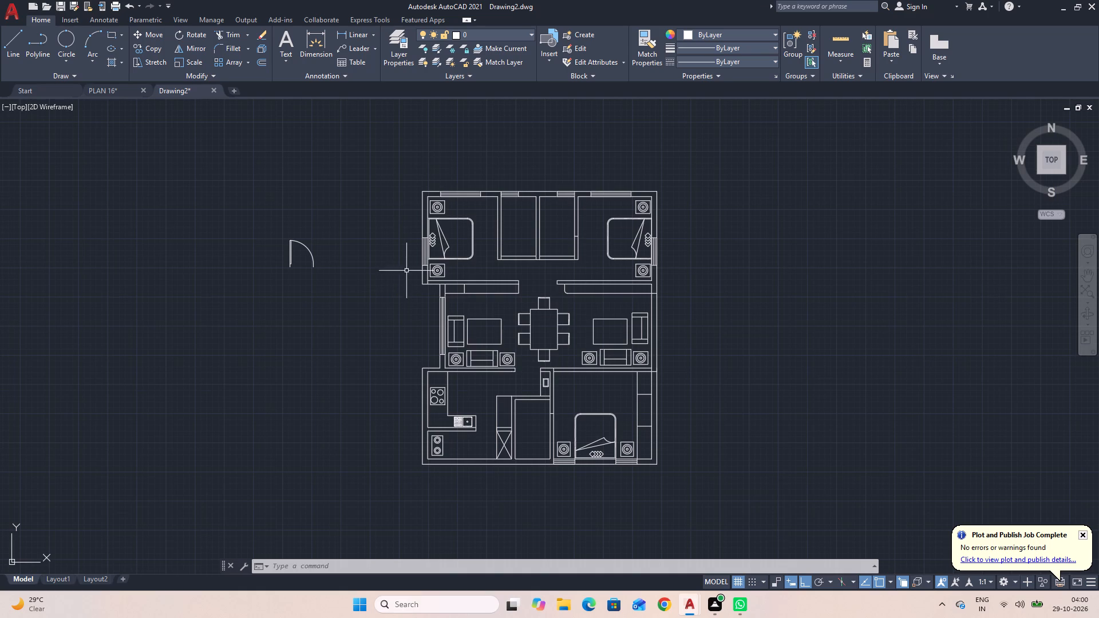
scroll(239, 302, "up", 2)
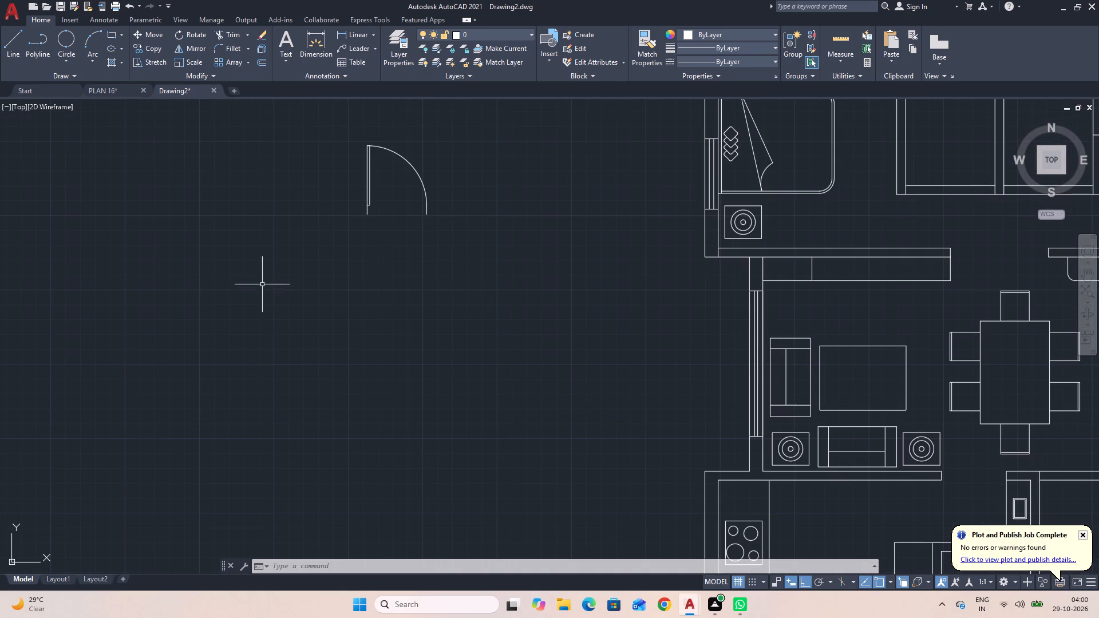
middle_click_drag(263, 277, 280, 362)
key("m")
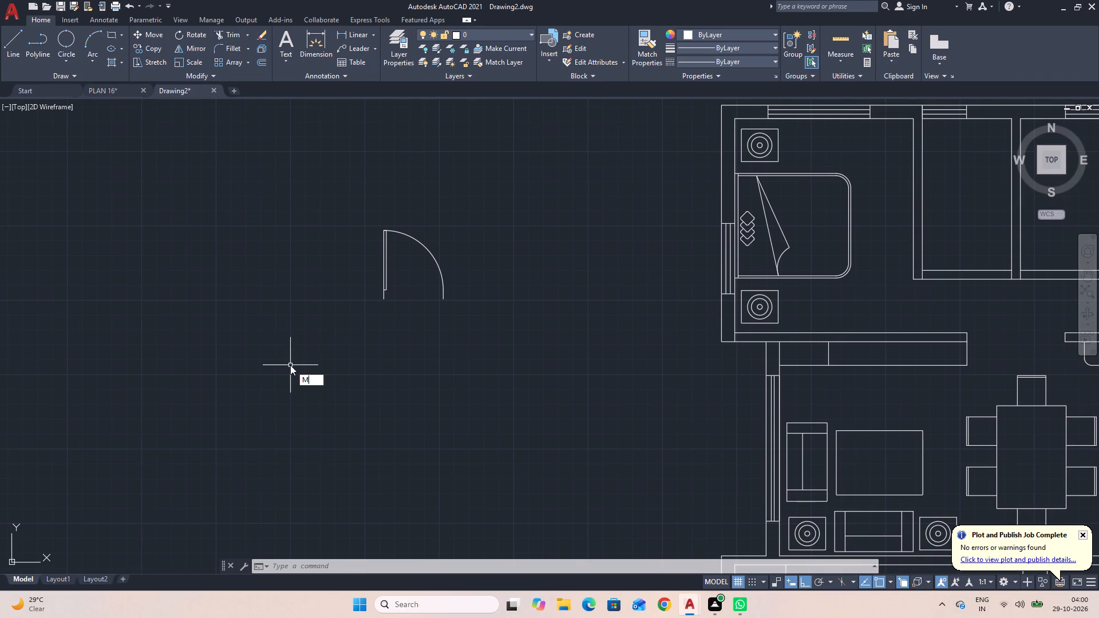
type("I")
key("space")
left_click(458, 325)
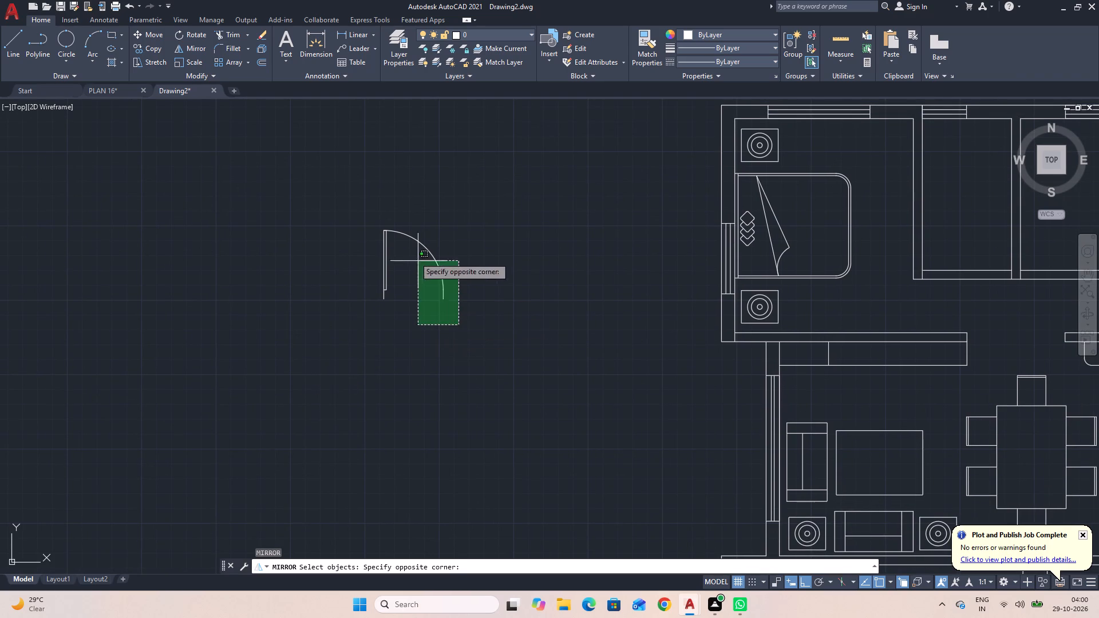
left_click(353, 204)
key("space")
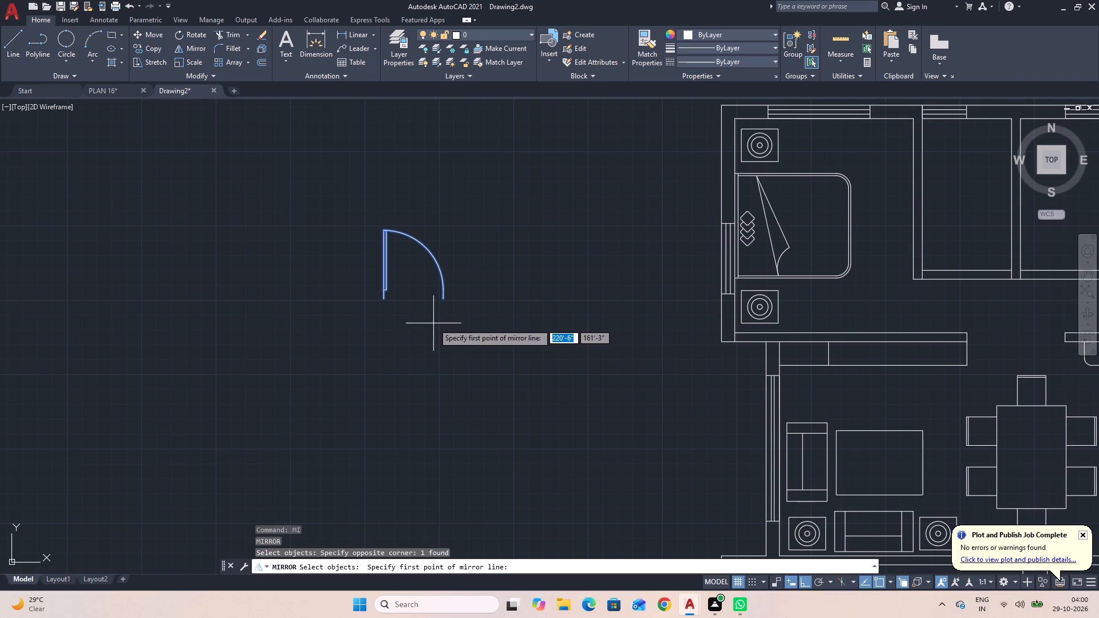
left_click(457, 323)
left_click(234, 290)
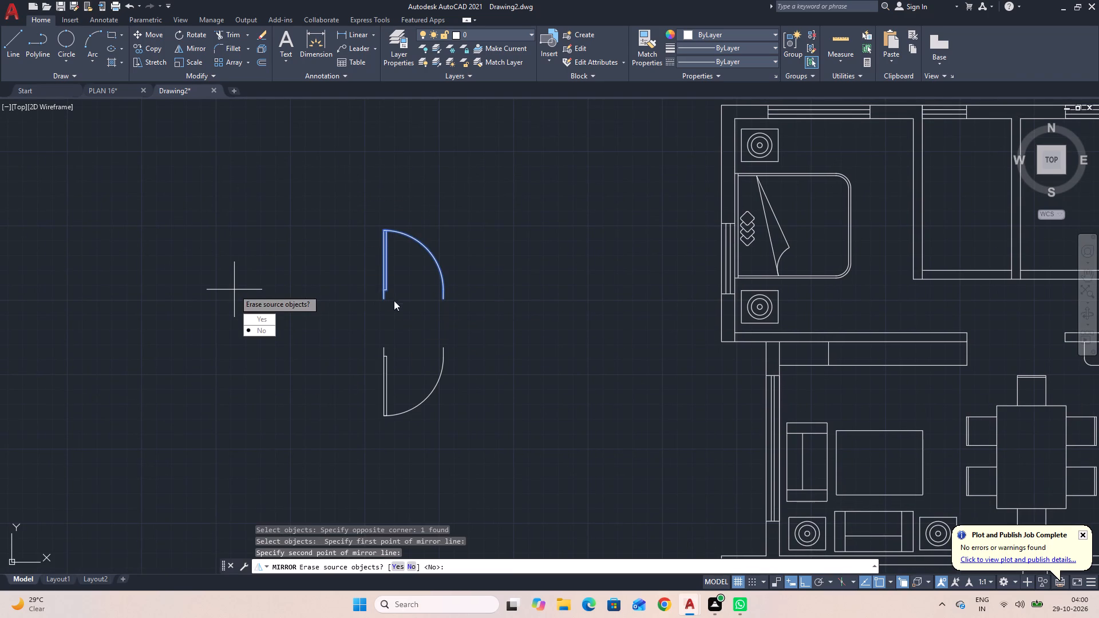
left_click_drag(253, 330, 234, 290)
Mirror both doors about a vertical line on their west side, keeping the originals, to make a set of four.
key("space")
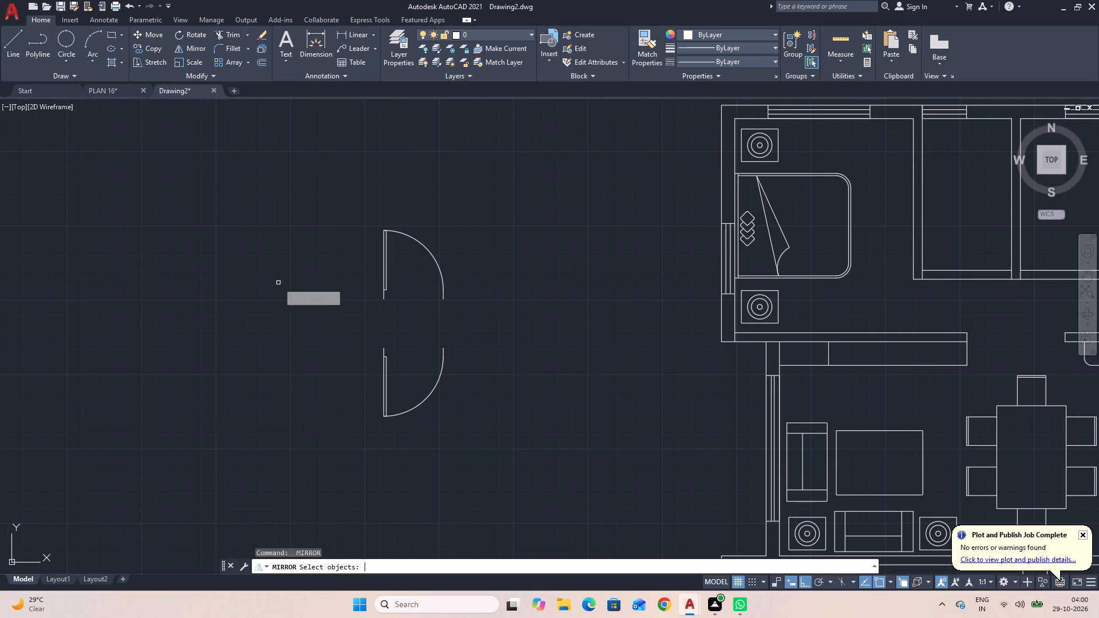
left_click(468, 439)
left_click(321, 203)
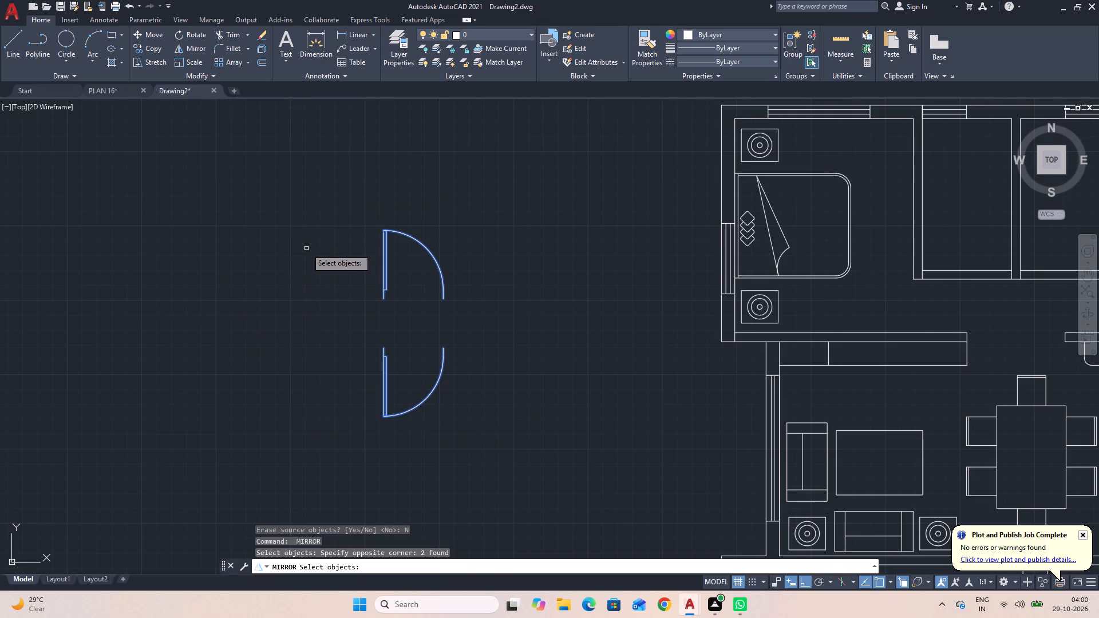
key("space")
left_click(323, 211)
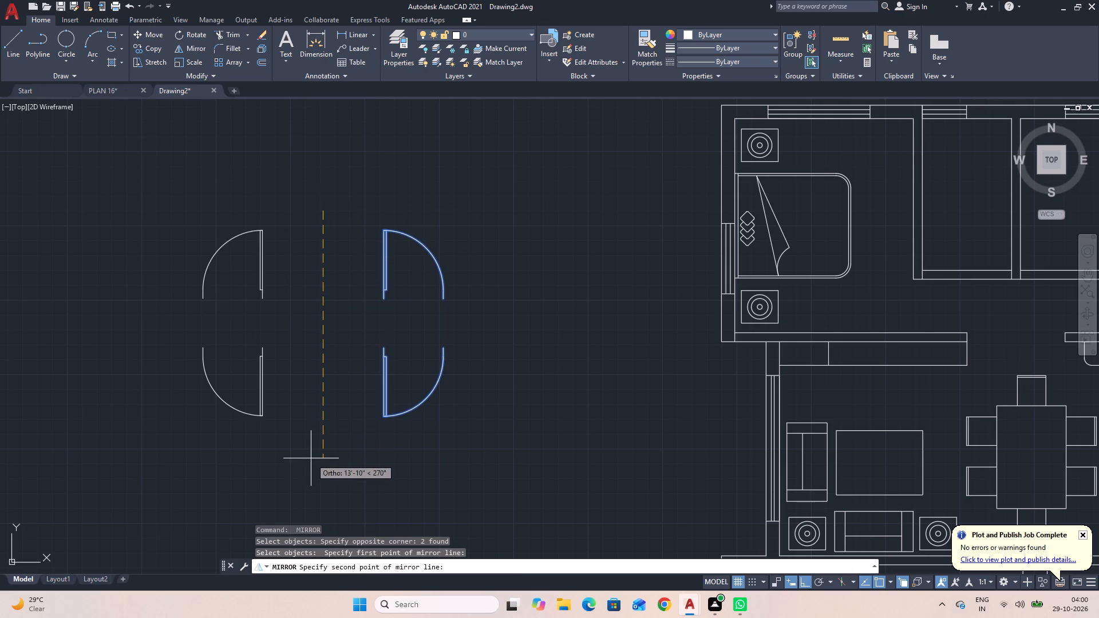
left_click(311, 458)
left_click_drag(325, 500, 311, 459)
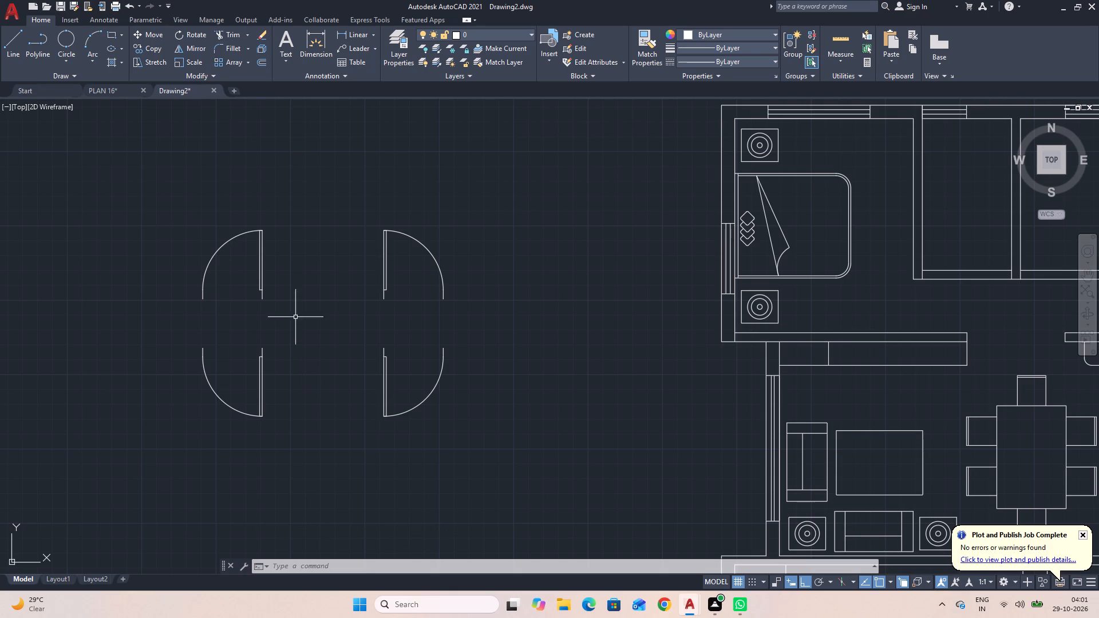
Rotate the upper-left door of the set by 270° about the lower end of its leaf.
left_click(260, 279)
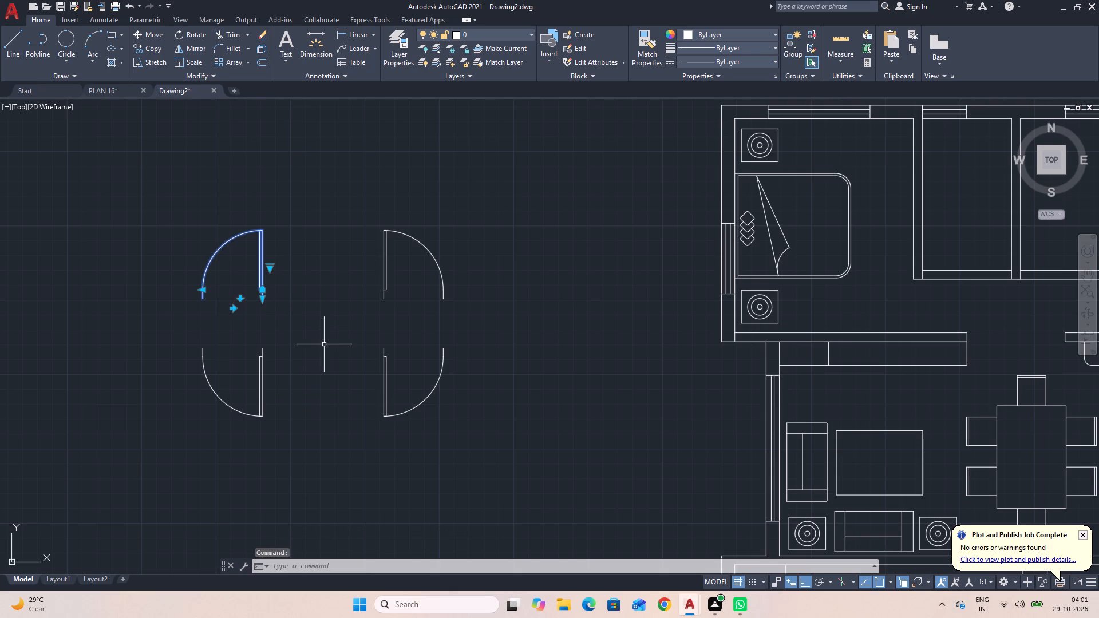
type("RO")
key("space")
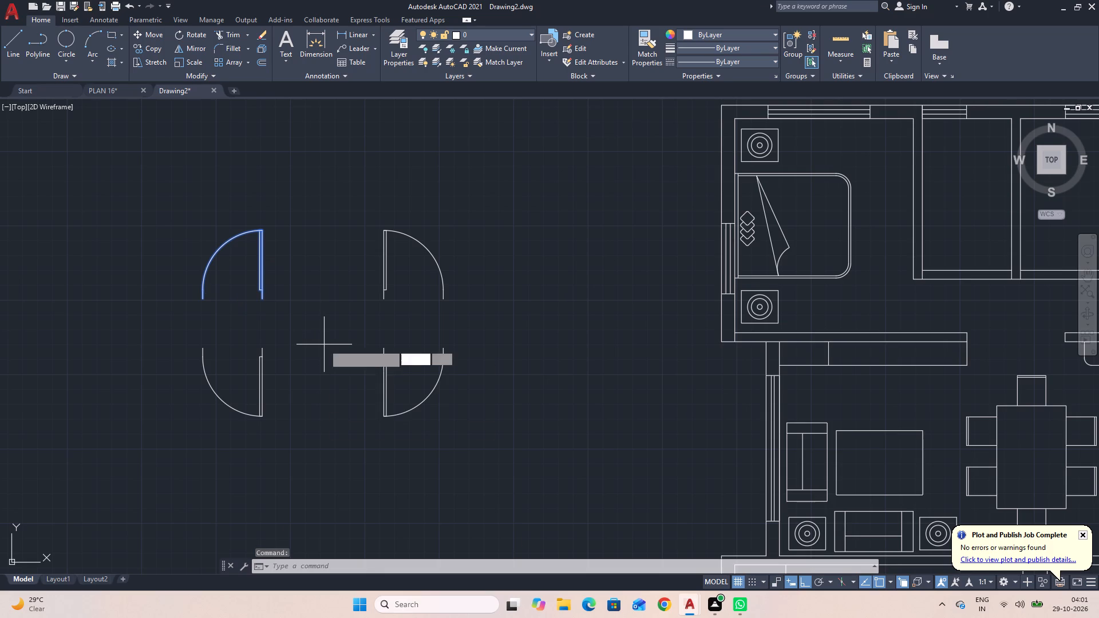
left_click(263, 299)
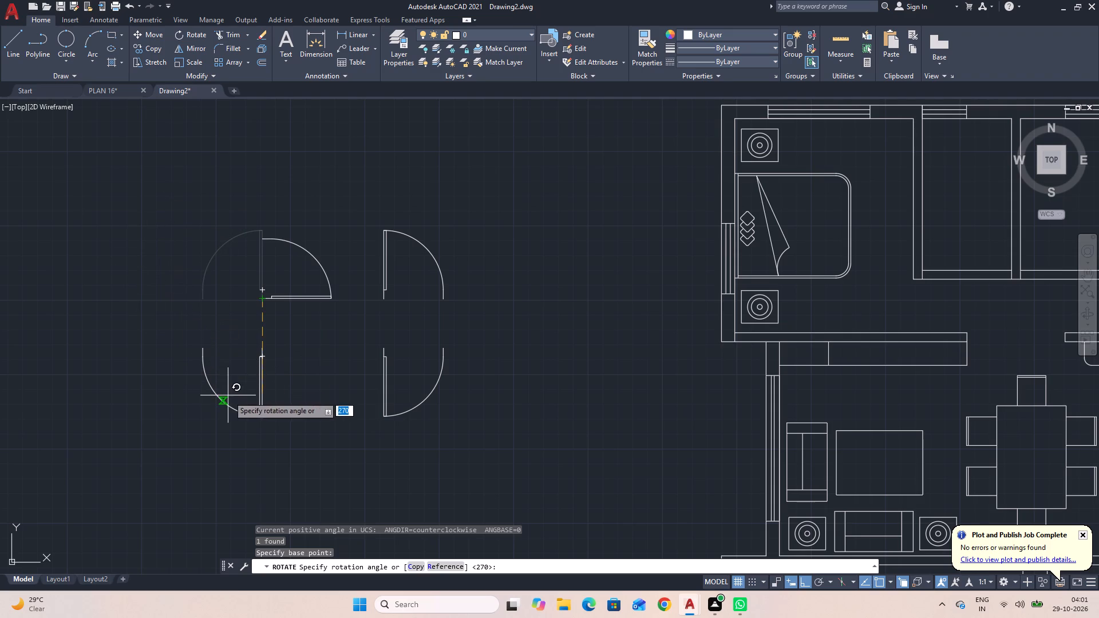
left_click(315, 421)
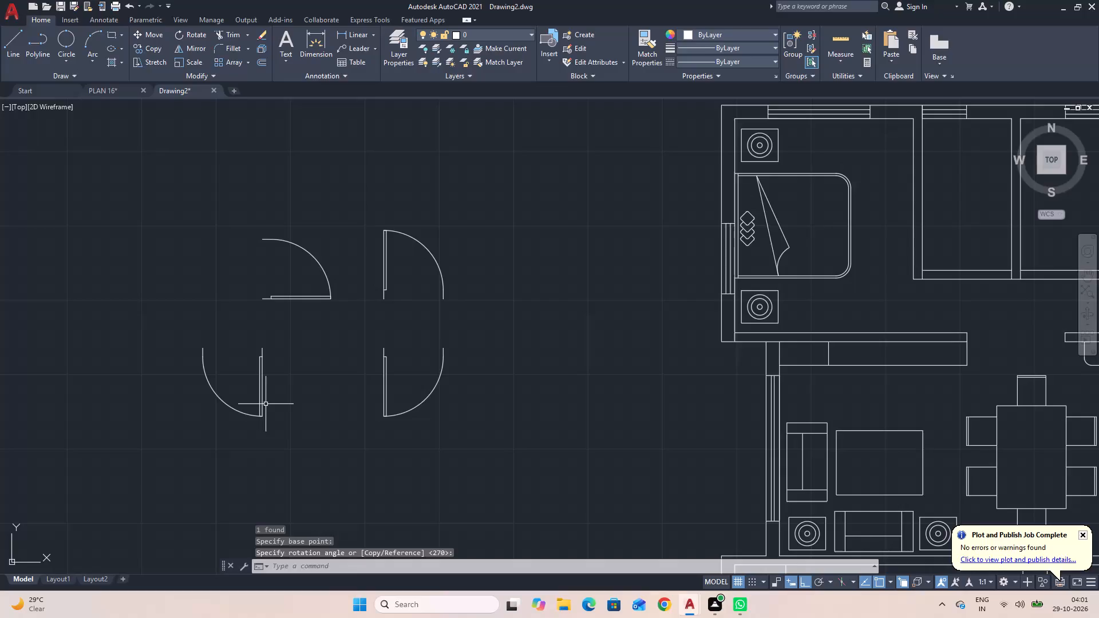
Rotate the lower-left door of the set by 270° about the upper end of its leaf.
left_click(259, 404)
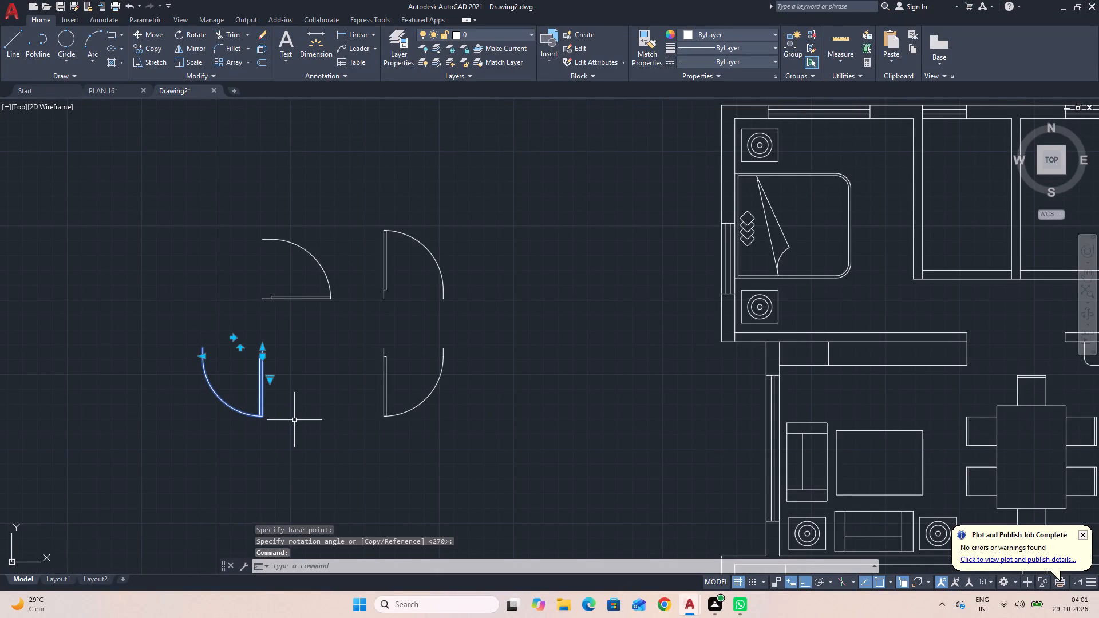
type("RO")
key("space")
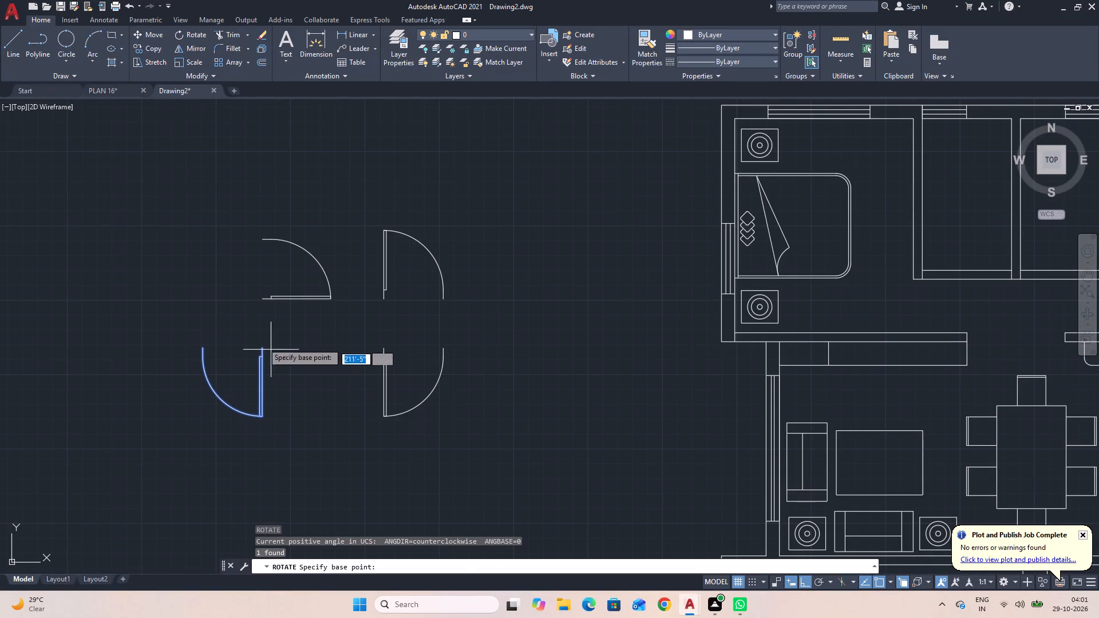
left_click(261, 347)
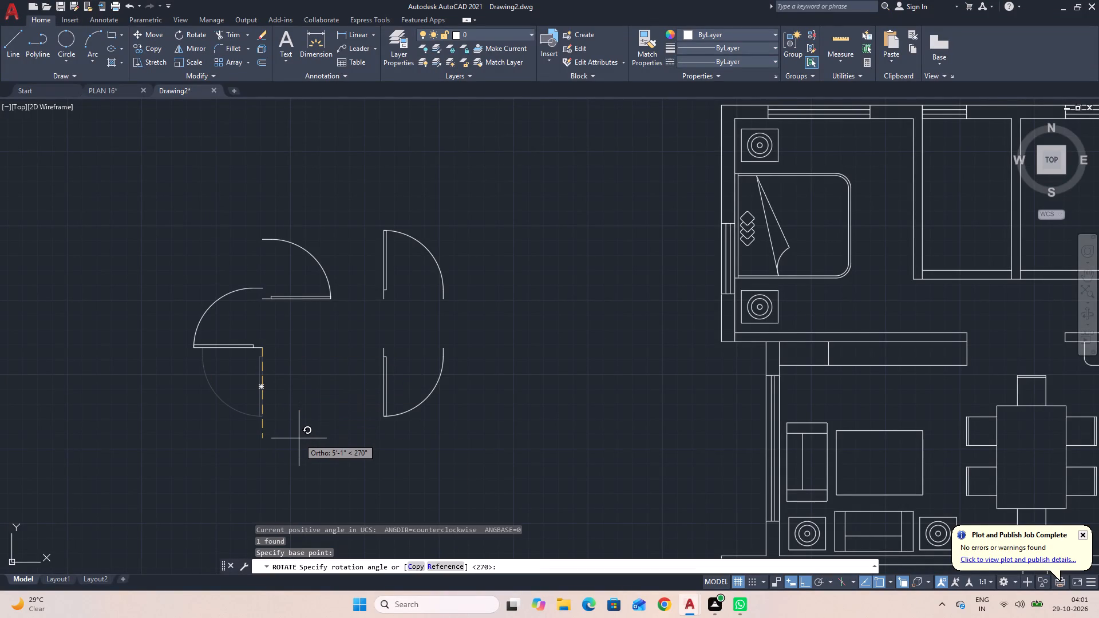
left_click(299, 438)
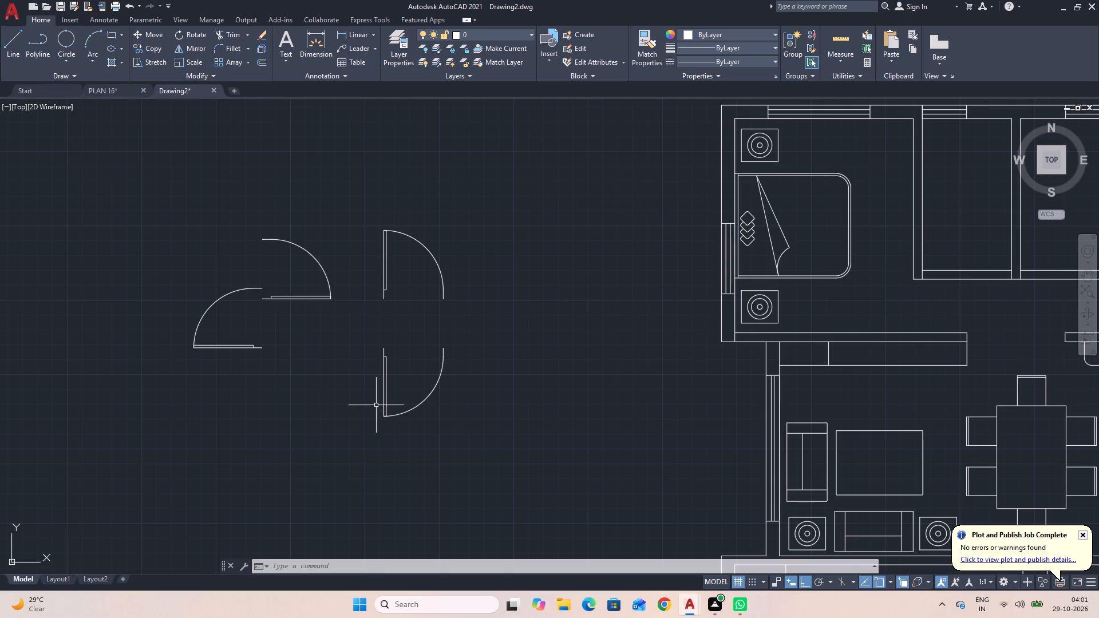
Rotate the lower-right door of the set by 180° about the upper end of its leaf.
left_click(382, 390)
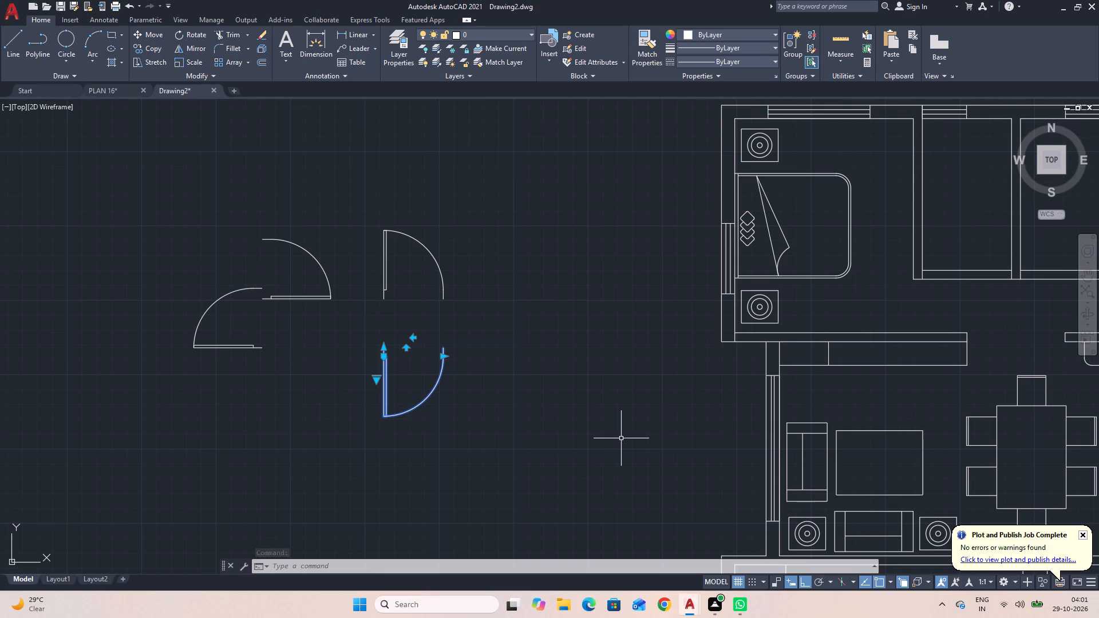
key("r")
type("O")
key("space")
left_click(381, 346)
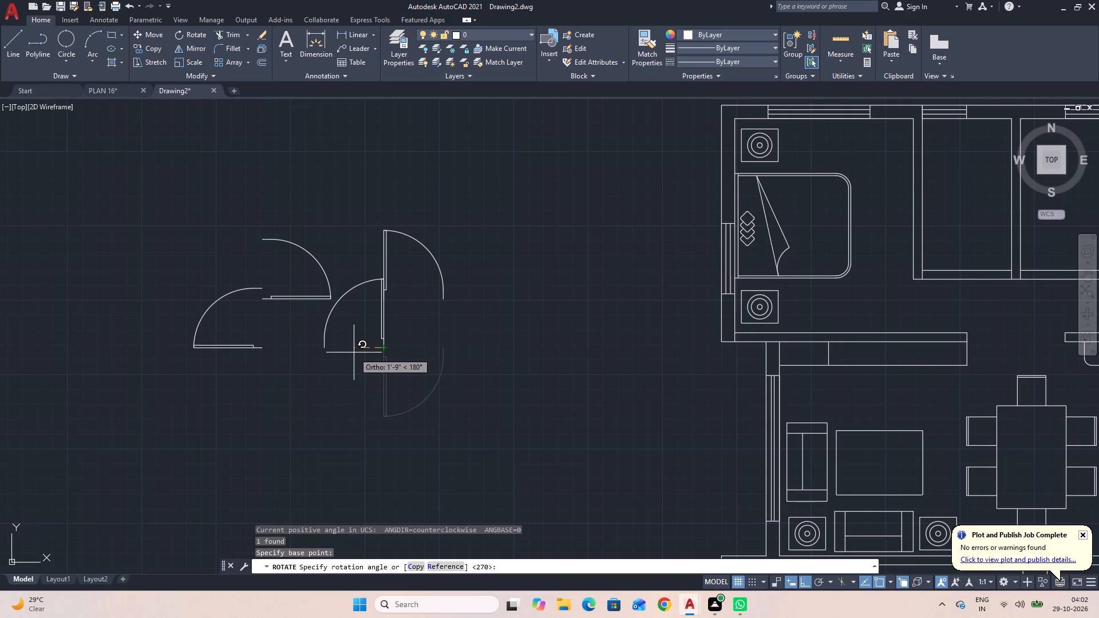
left_click(354, 352)
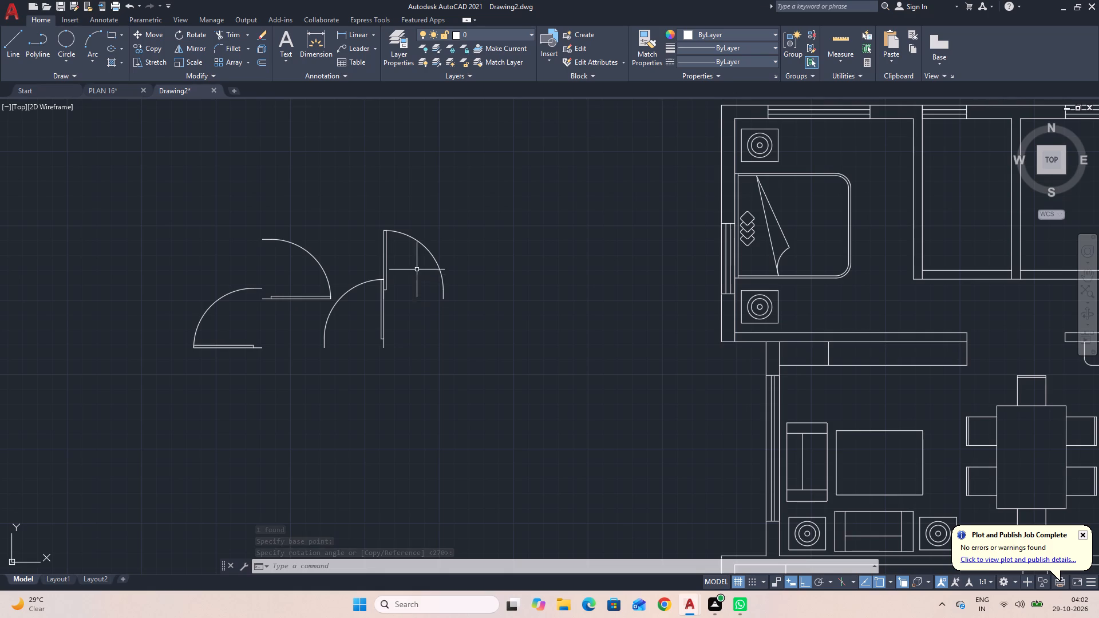
Move the upper-right door horizontally east, clear of the other doors.
left_click(405, 235)
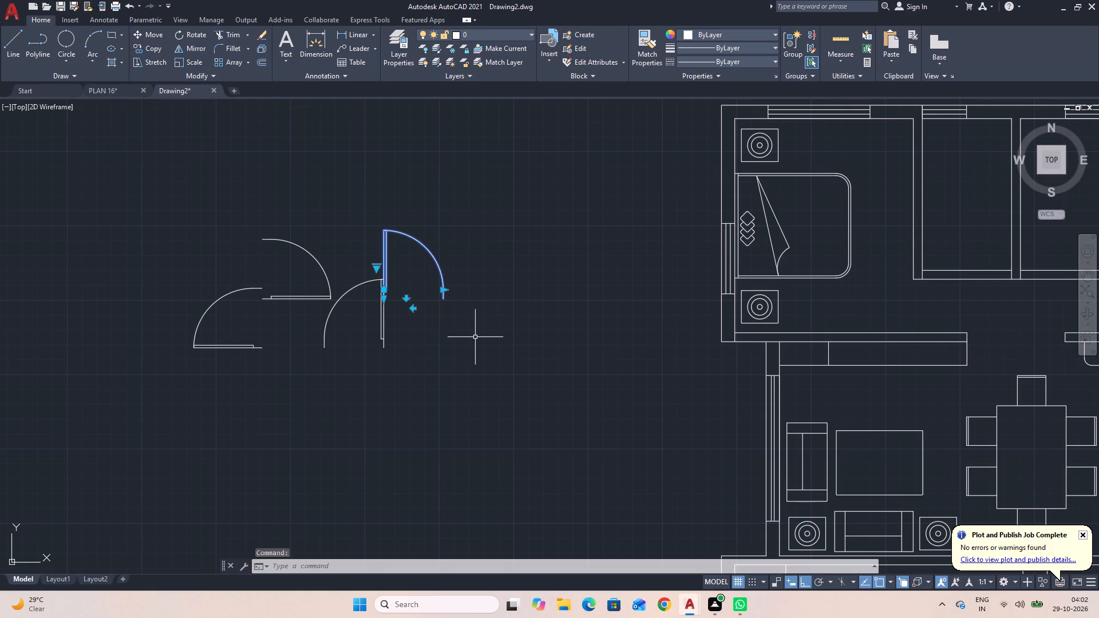
key("m")
key("space")
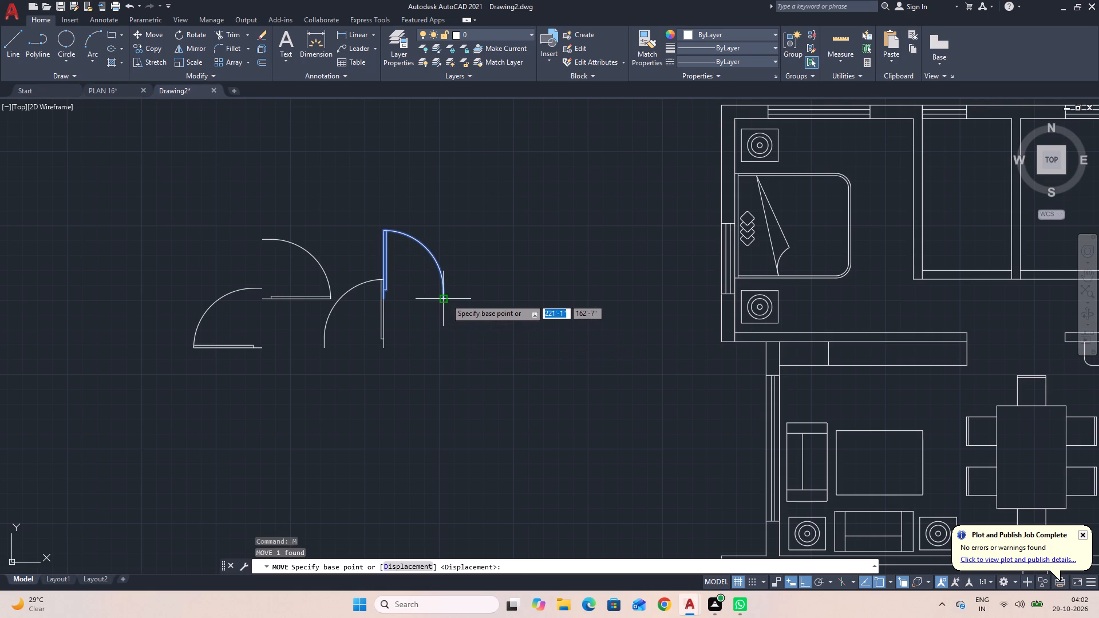
left_click(446, 299)
left_click(544, 329)
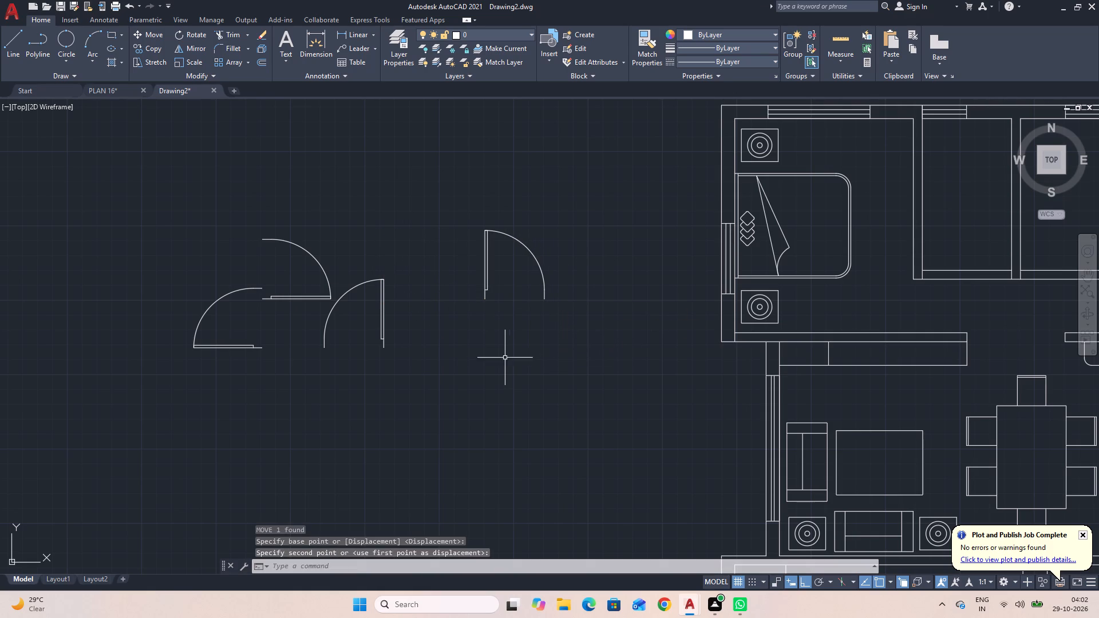
Rotate the separated door 90° counterclockwise about the lower end of its leaf.
left_click(575, 358)
left_click(457, 214)
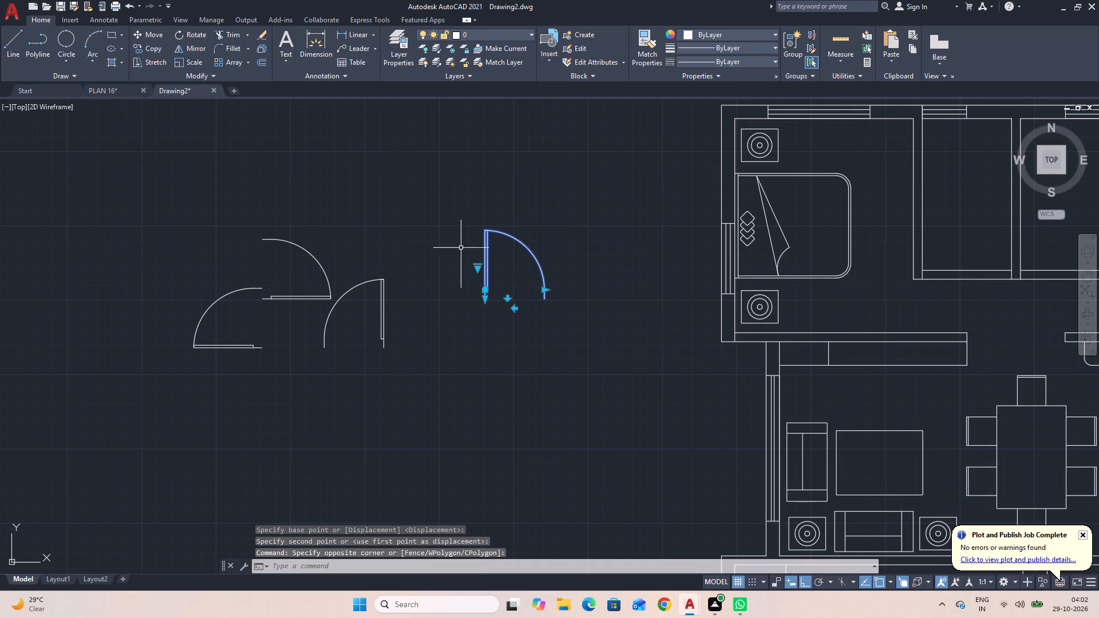
key("r")
type("O")
key("space")
left_click(484, 297)
left_click(524, 211)
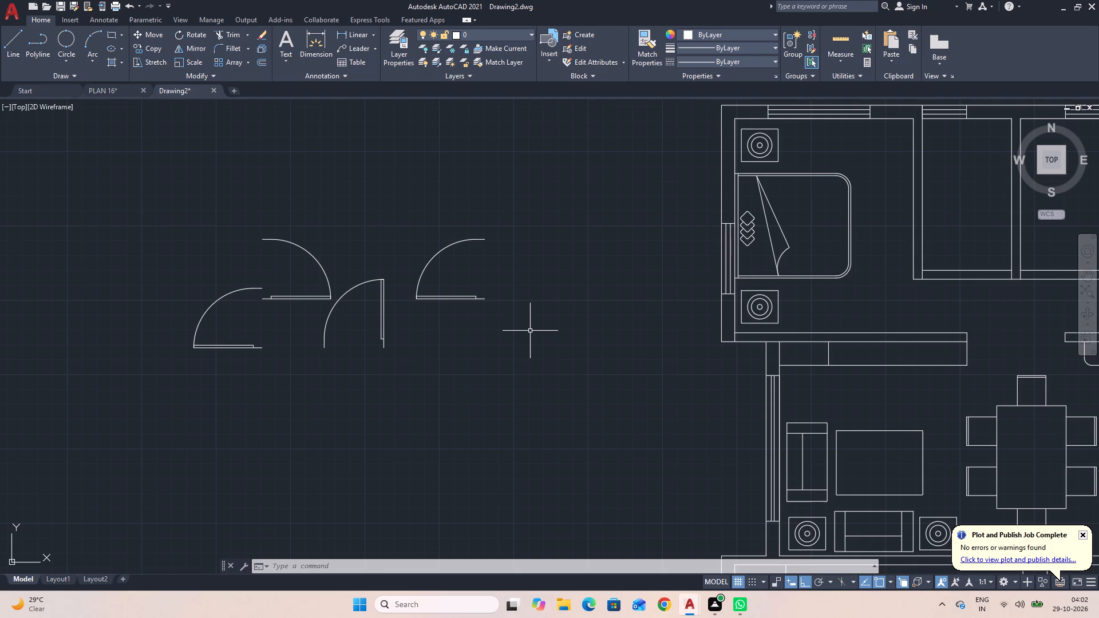
Copy the door whose leaf extends east from its end point to the west end of the north-east bedroom's south wall, with Ortho off.
left_click(327, 289)
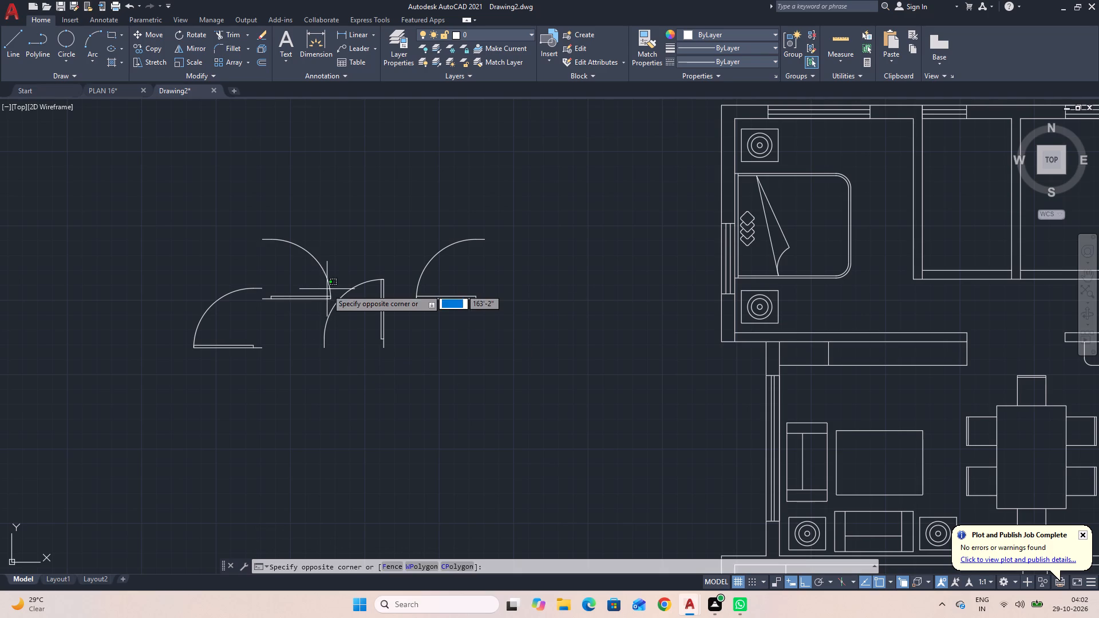
left_click(331, 280)
left_click(326, 276)
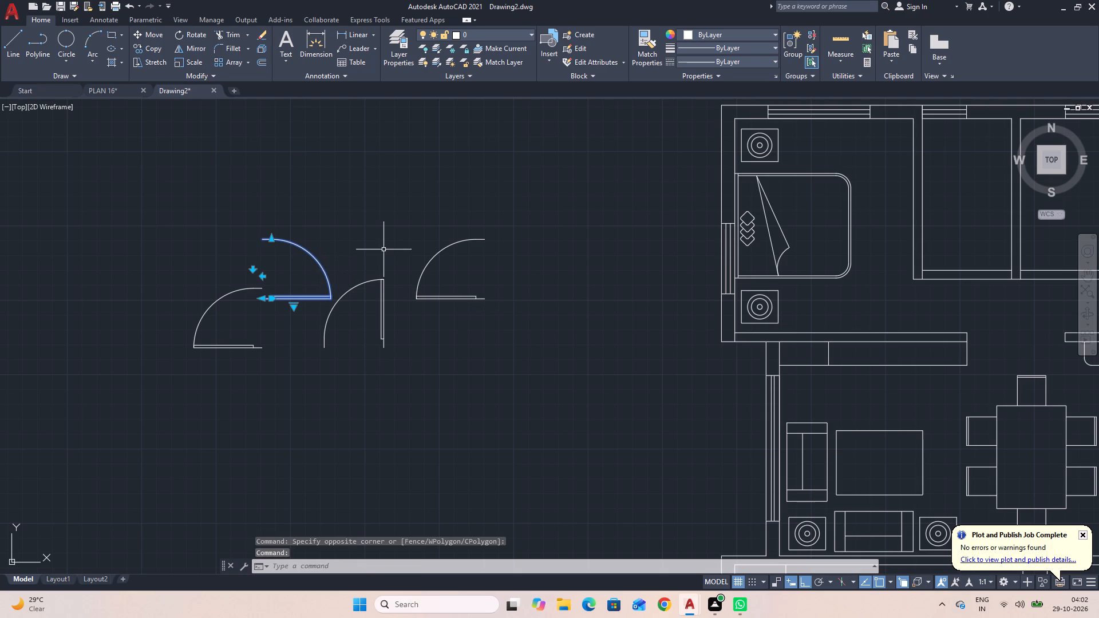
key("c")
type("O")
key("space")
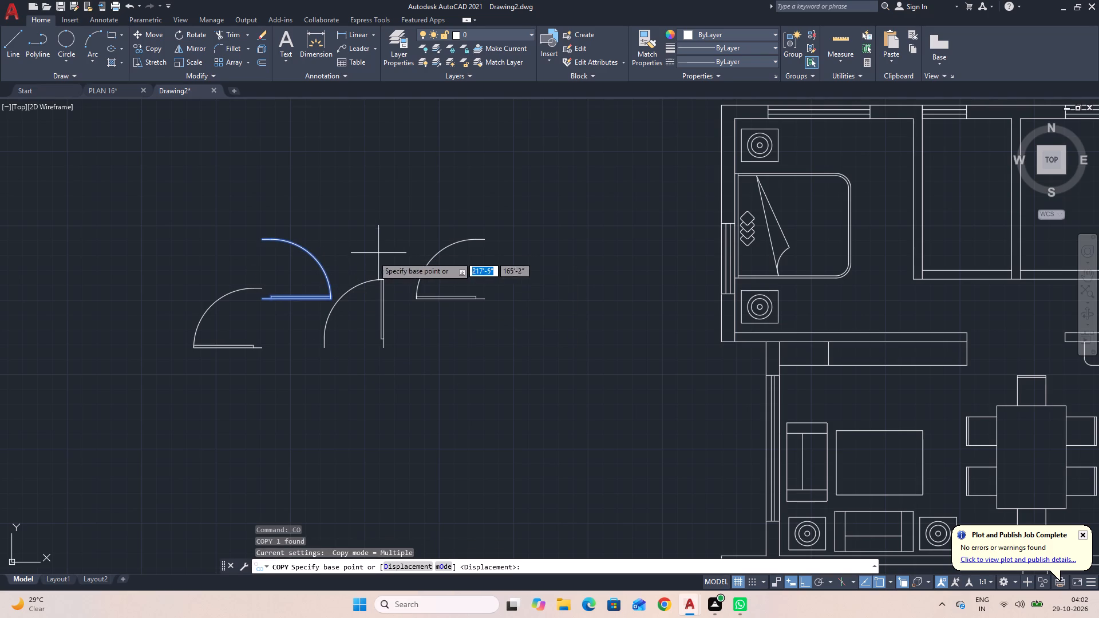
left_click(262, 299)
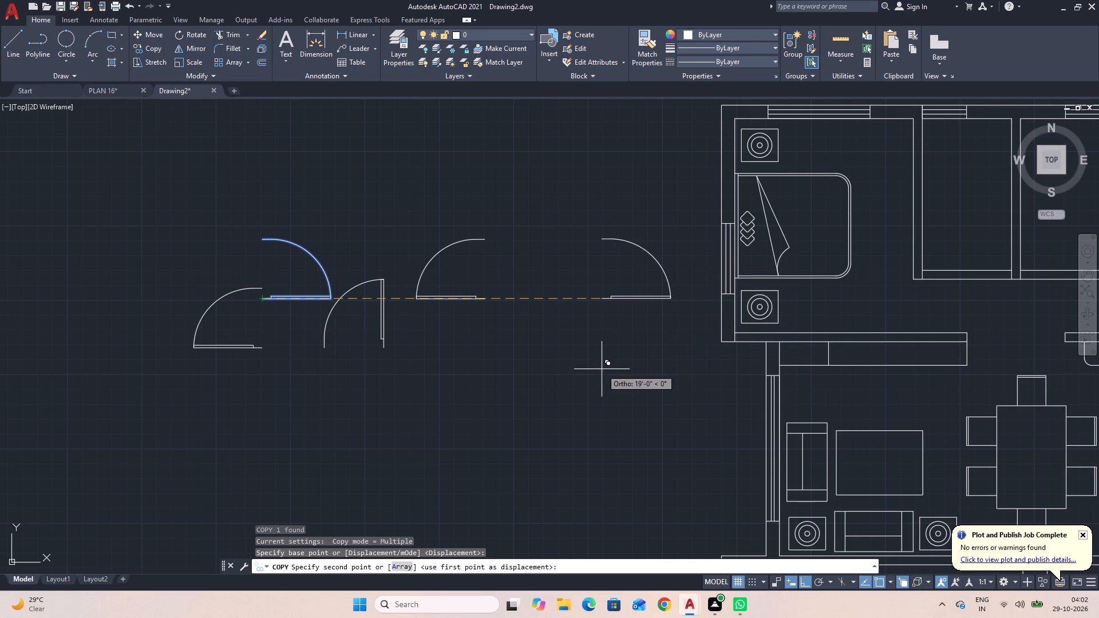
key("F8")
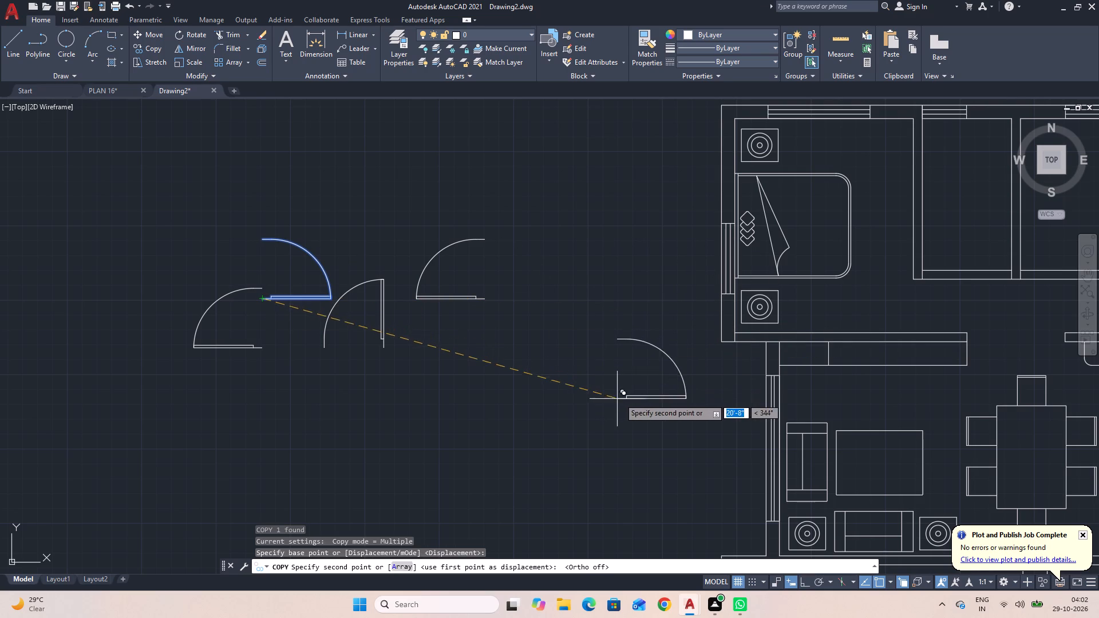
middle_click_drag(612, 397, 408, 401)
scroll(456, 387, "down", 1)
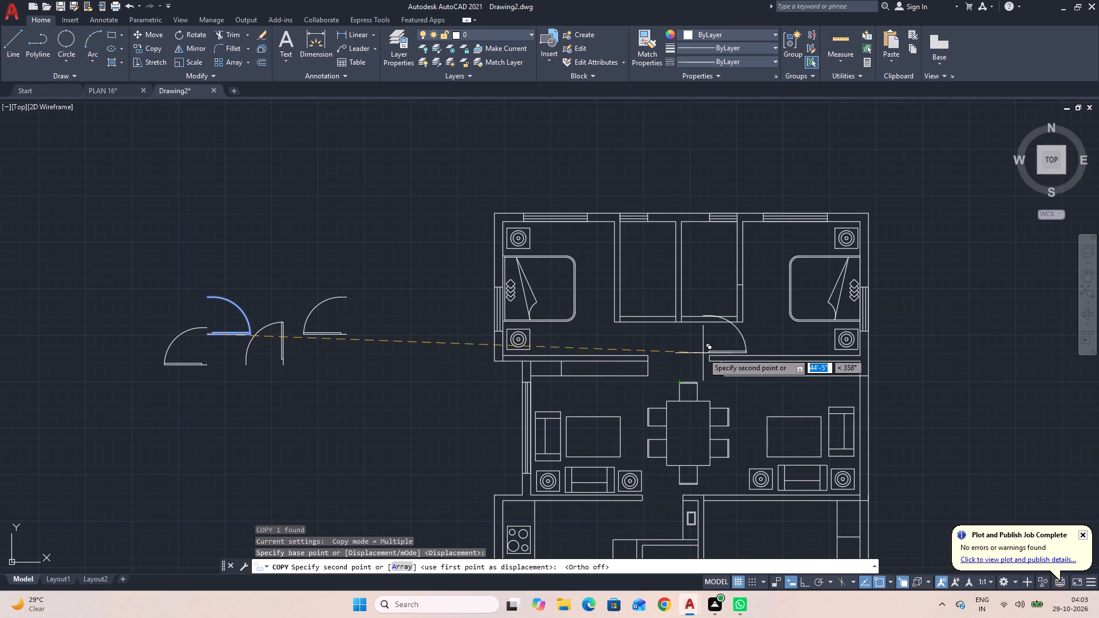
left_click(713, 354)
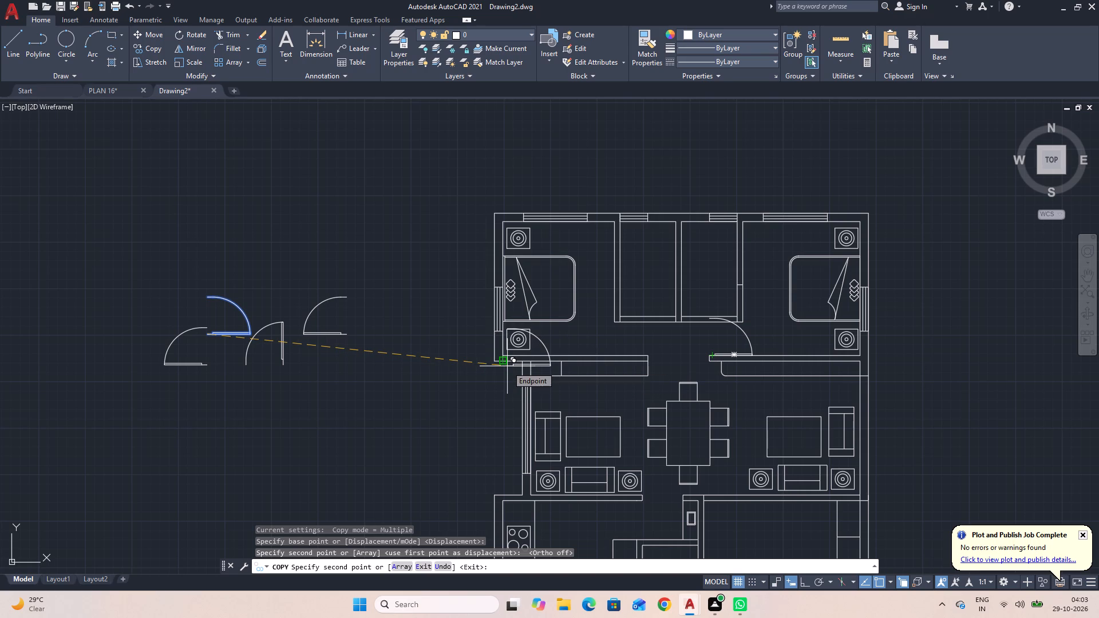
key("Escape")
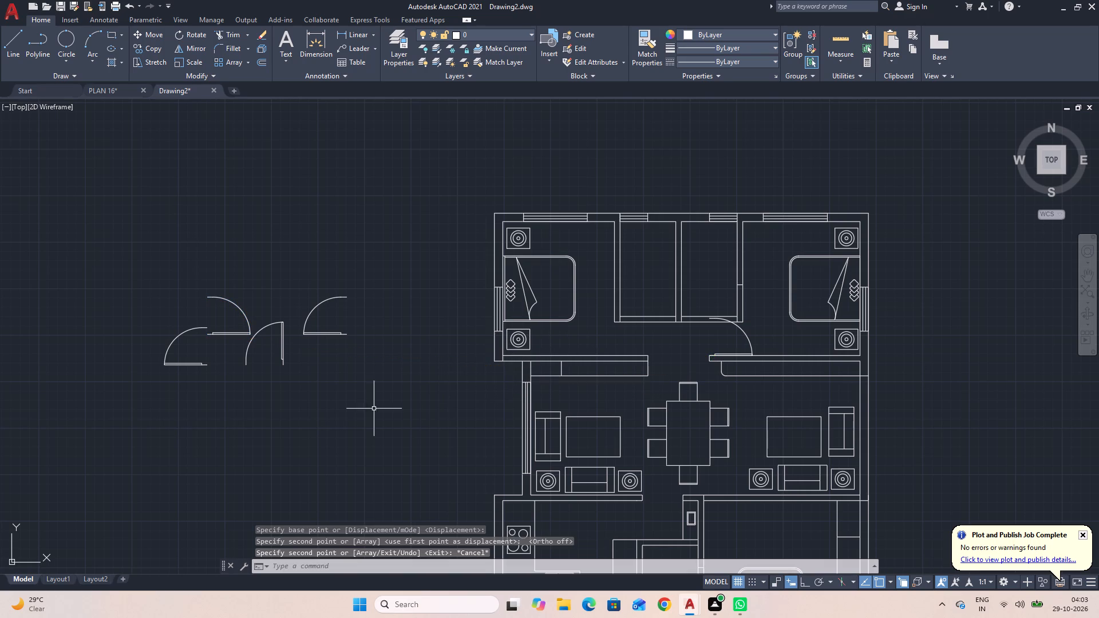
Copy the westernmost door by the east end of its leaf to the east end of the north-west bedroom's south wall.
middle_click_drag(426, 425, 449, 355)
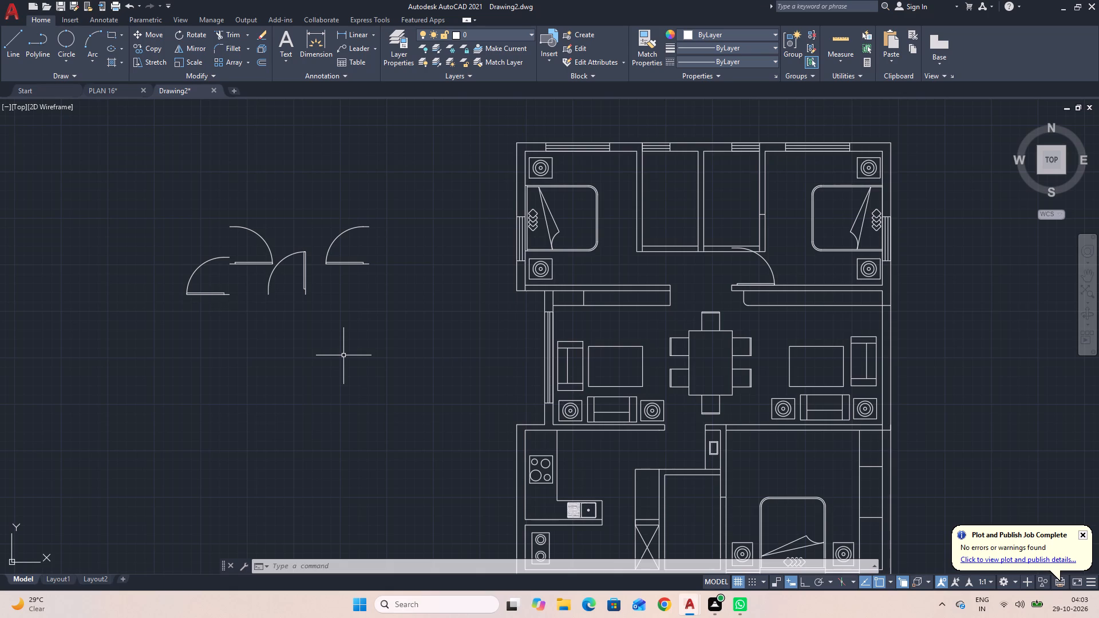
left_click(220, 294)
type("CO")
key("space")
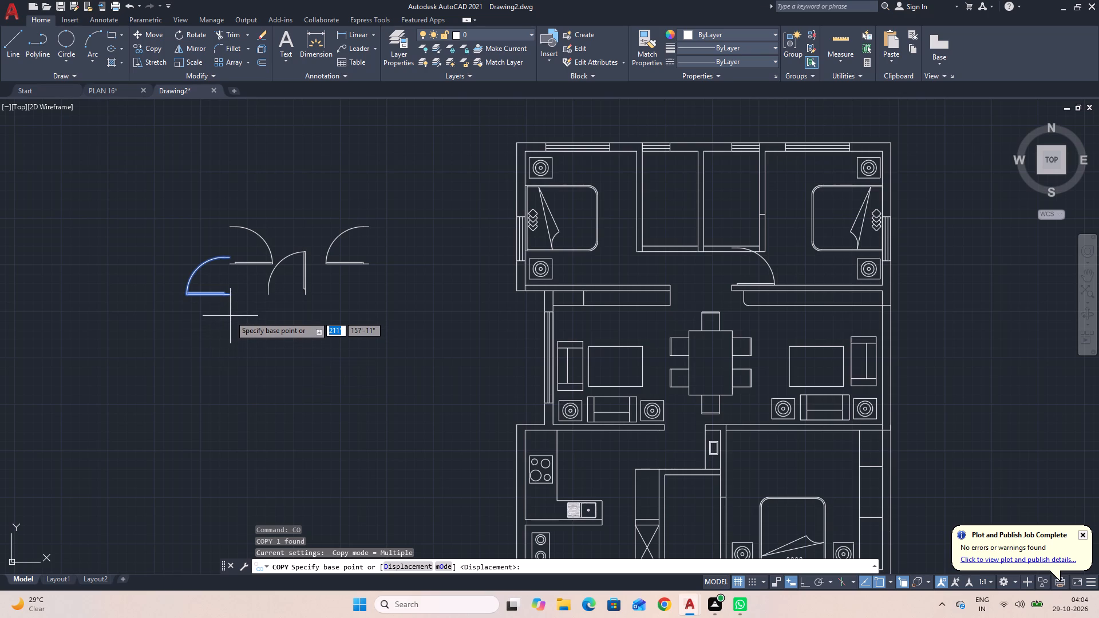
left_click(232, 296)
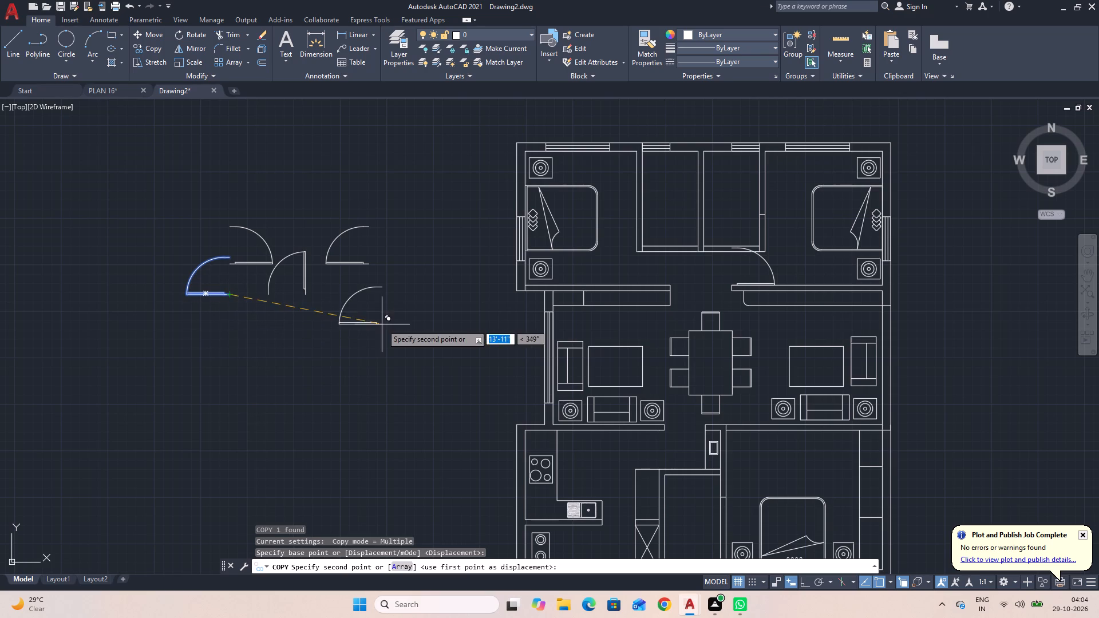
scroll(667, 282, "up", 2)
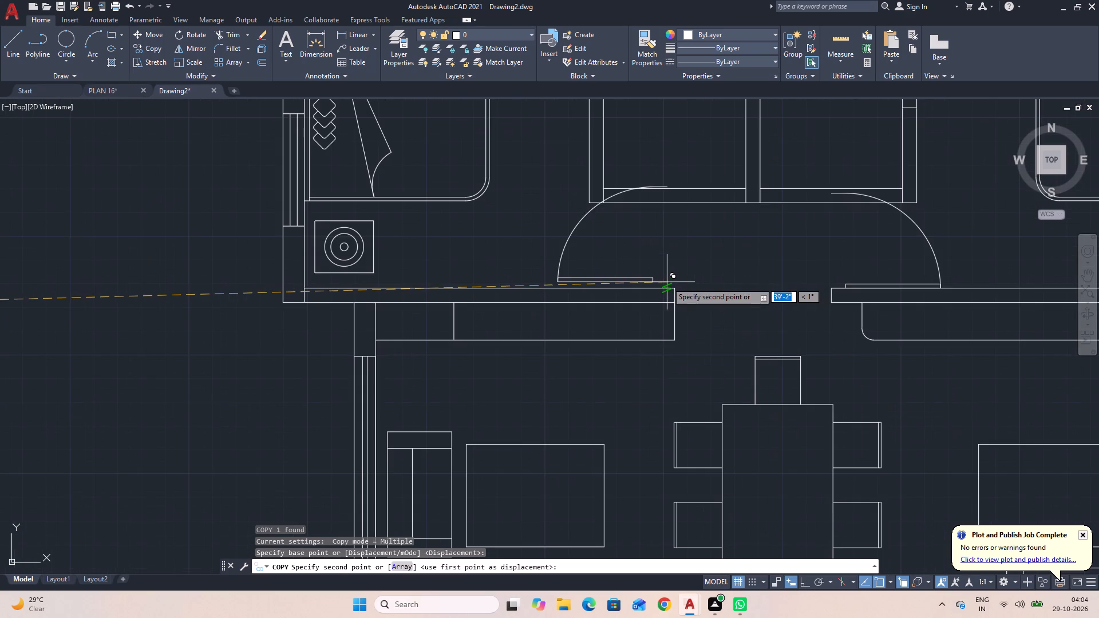
left_click(673, 286)
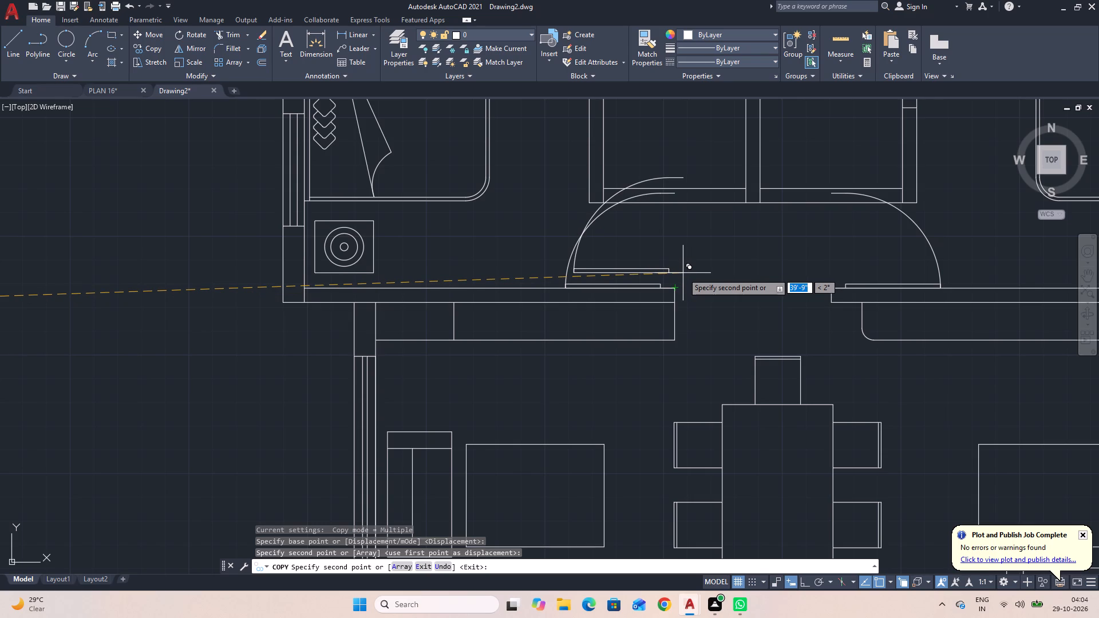
scroll(683, 273, "down", 1)
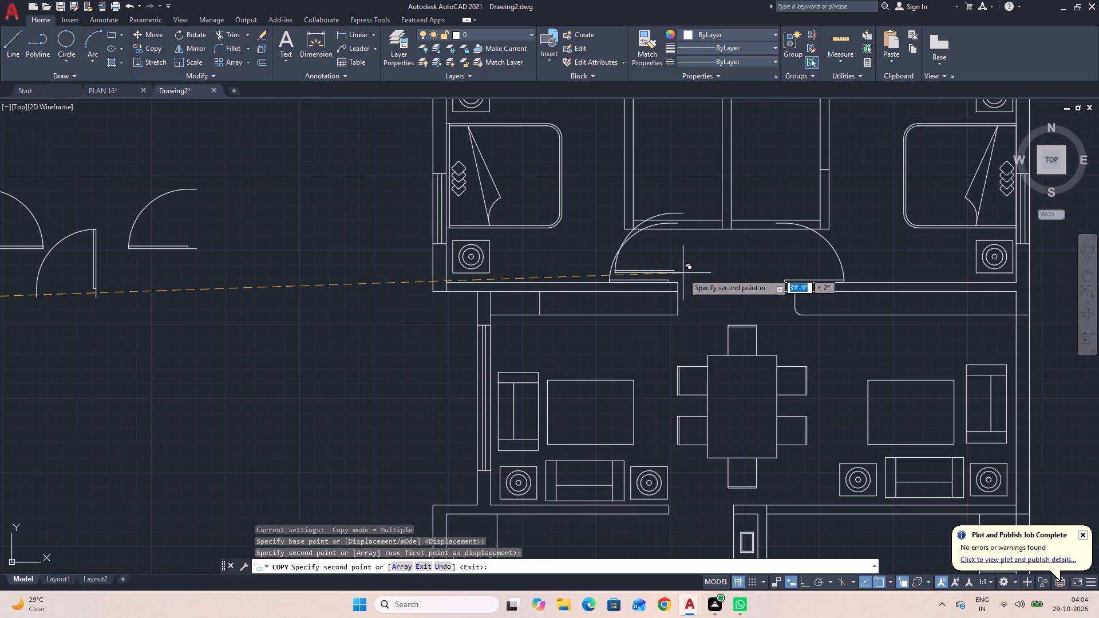
key("Escape")
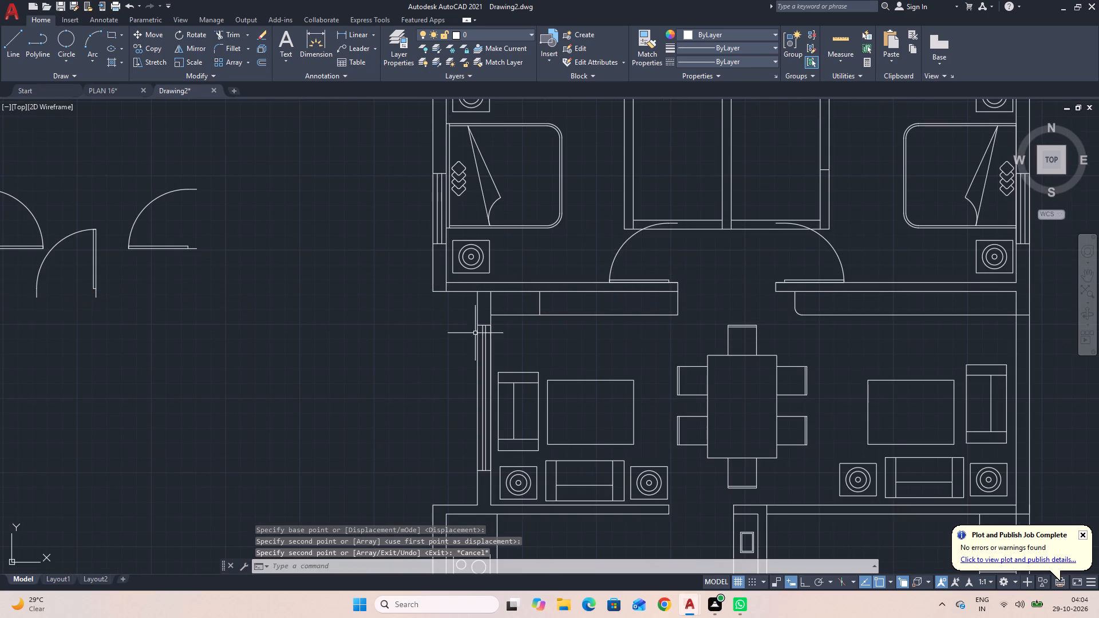
Copy the westernmost door to the jamb line in the wall between the small north room and the north-east bedroom.
scroll(363, 334, "down", 1)
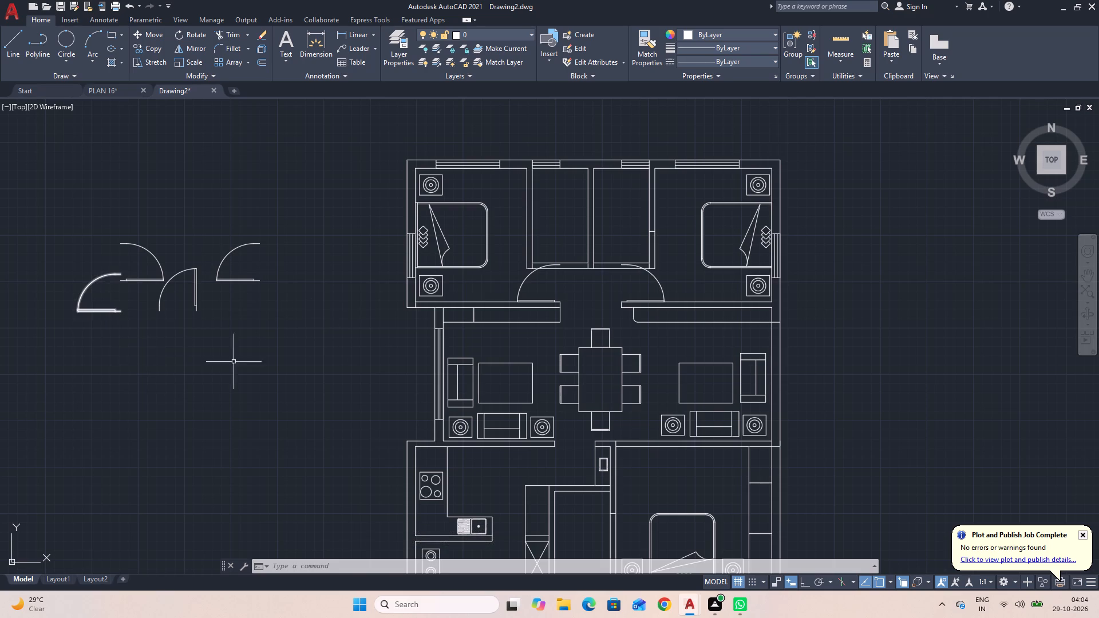
left_click(116, 311)
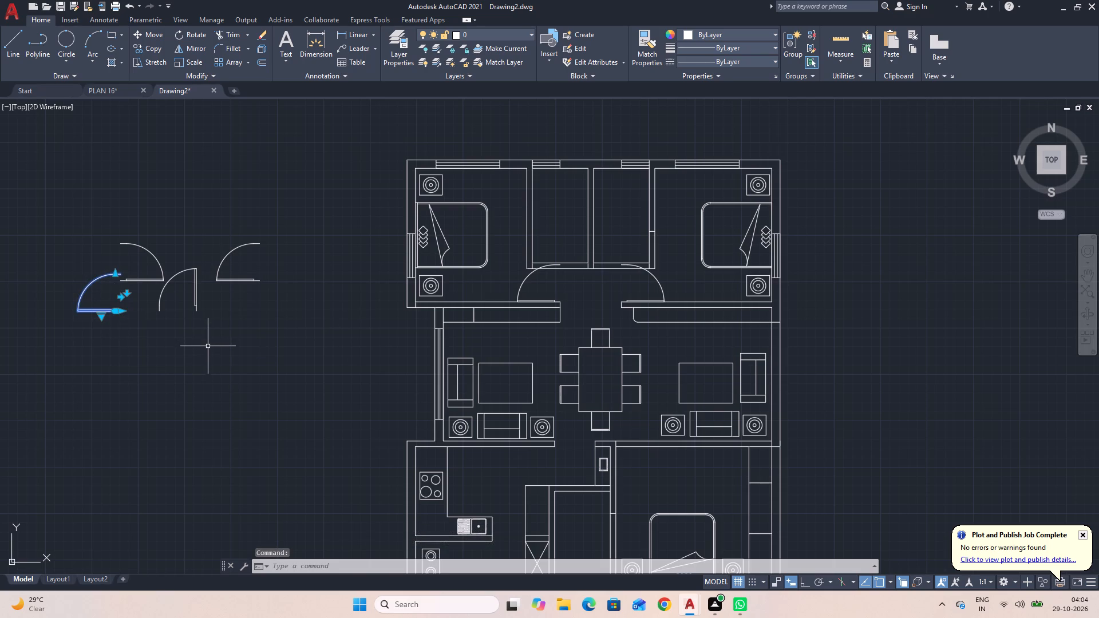
type("CO")
key("space")
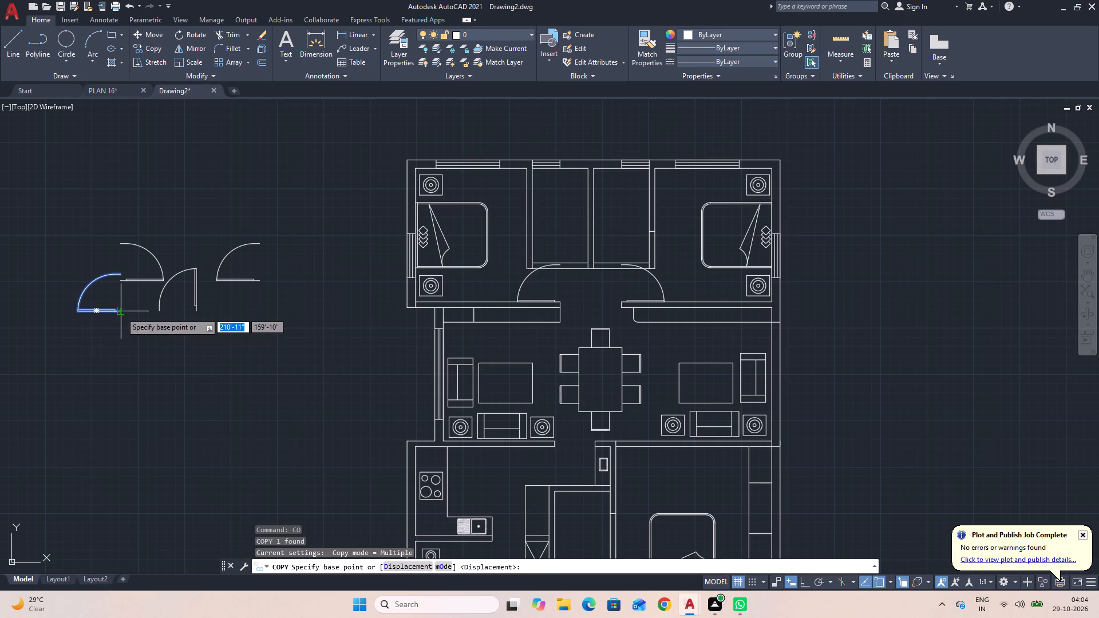
left_click(121, 312)
scroll(646, 229, "up", 2)
left_click(669, 237)
scroll(640, 243, "down", 1)
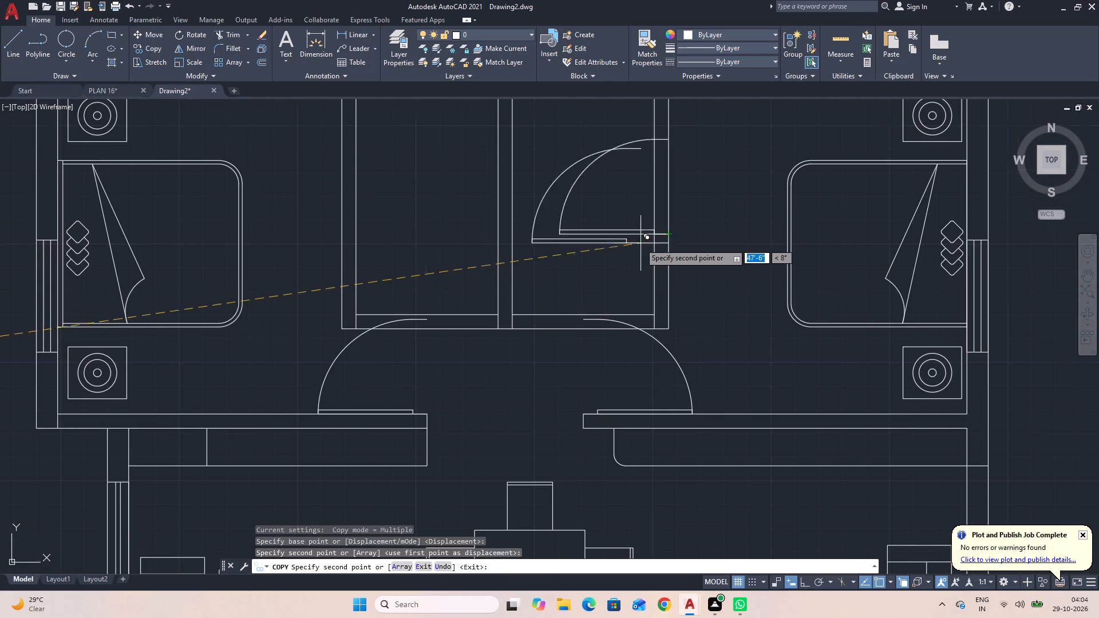
scroll(640, 243, "down", 1)
scroll(337, 326, "down", 1)
middle_click_drag(298, 374, 401, 243)
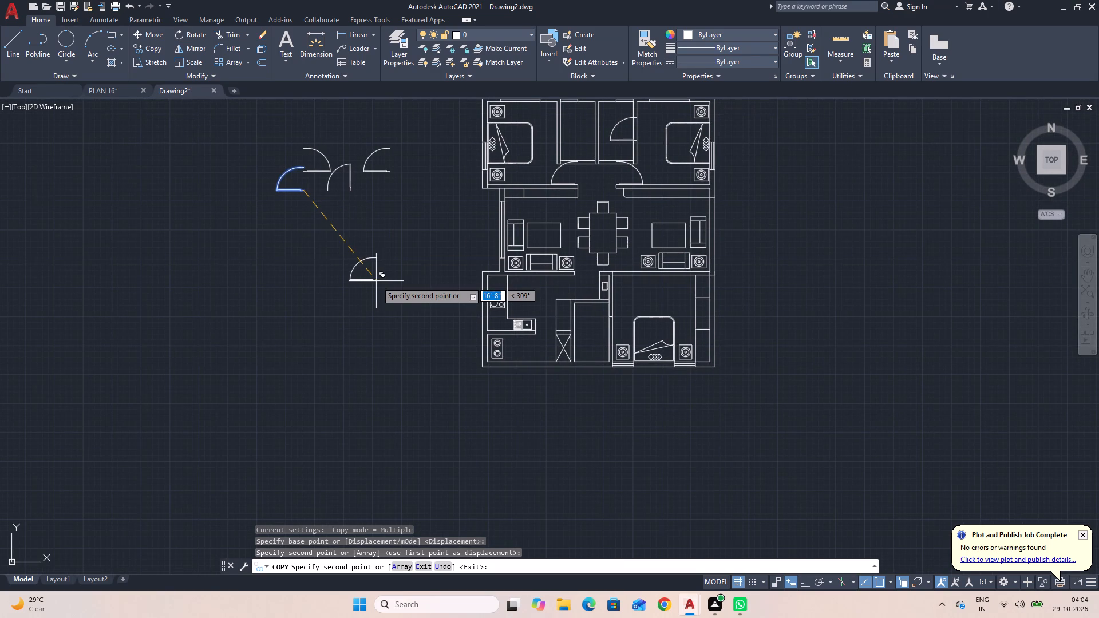
key("Escape")
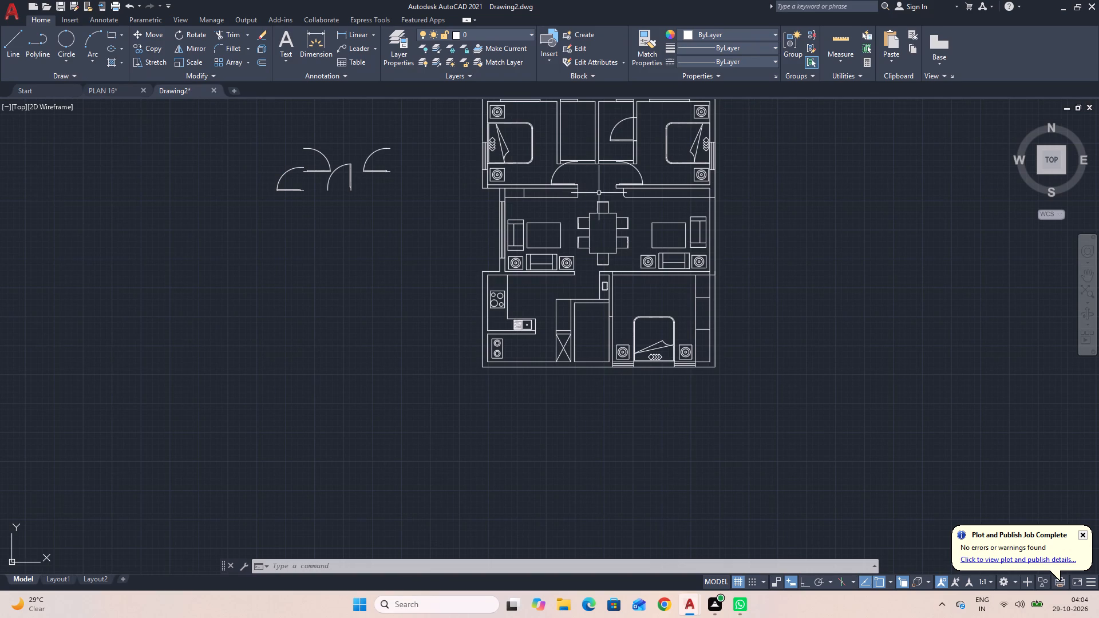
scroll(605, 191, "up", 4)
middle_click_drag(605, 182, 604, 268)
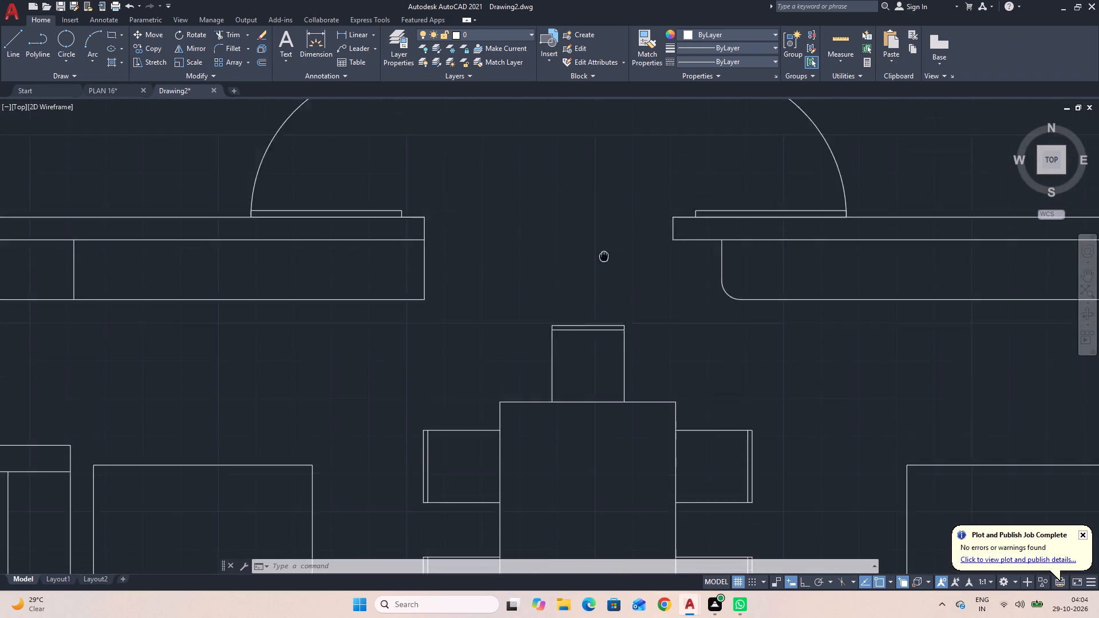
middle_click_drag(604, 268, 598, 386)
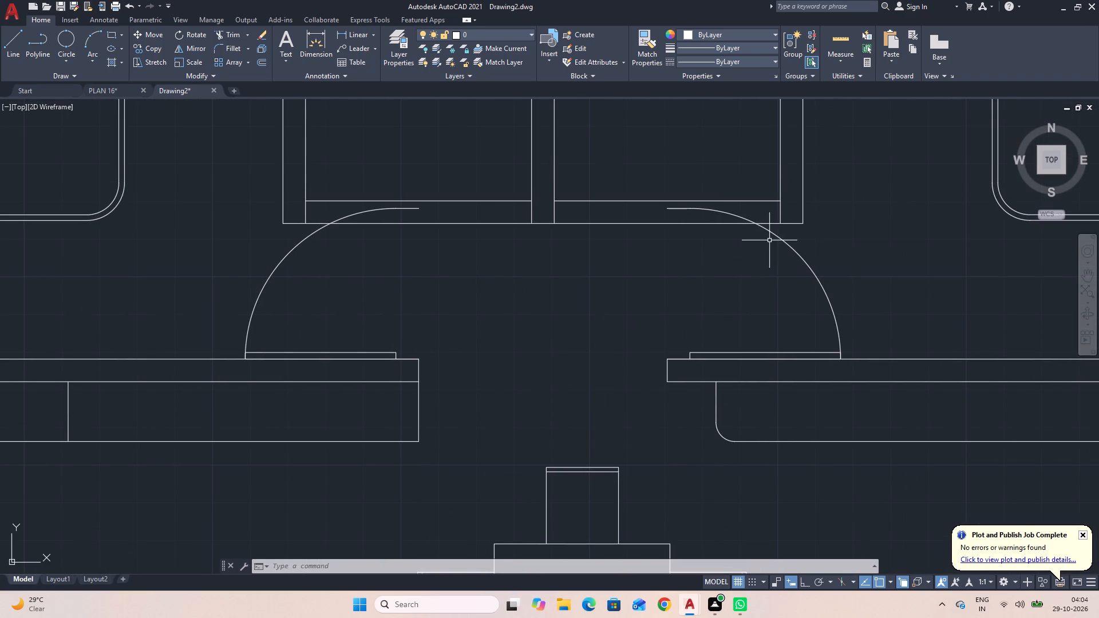
Scale down the north-east bedroom's door about the jamb corner until its swing meets the small rooms' south wall line.
left_click(789, 244)
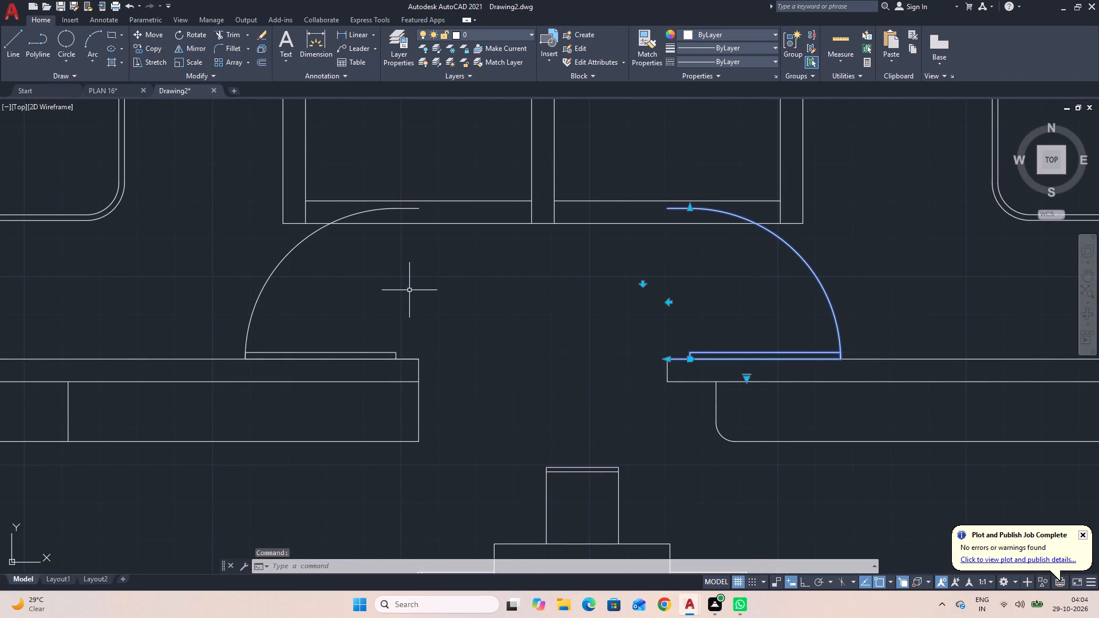
type("SC")
key("space")
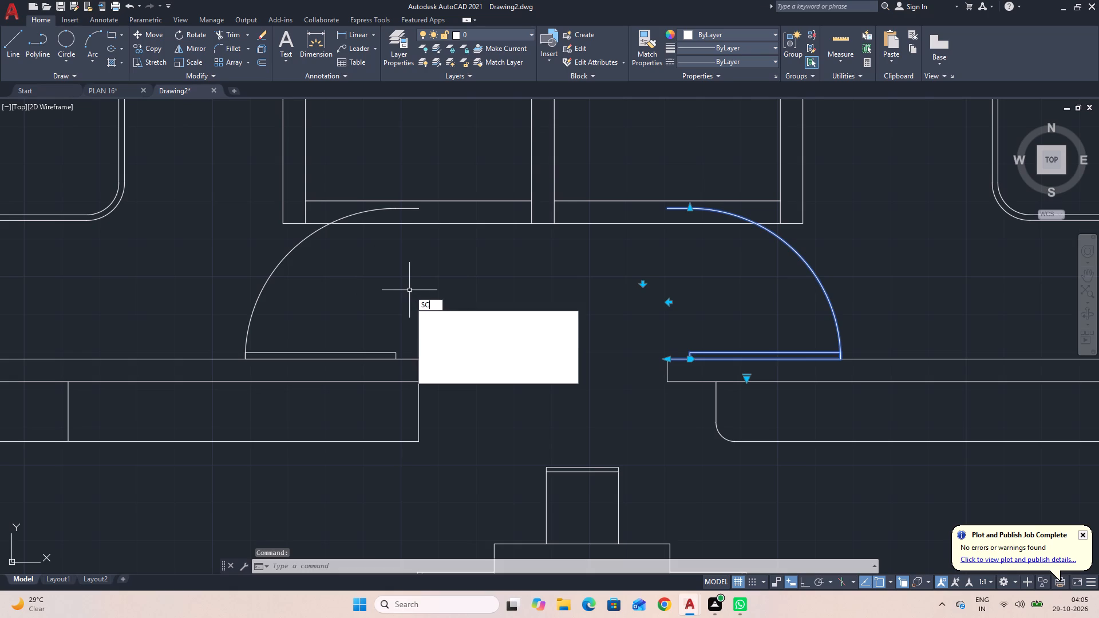
left_click(669, 359)
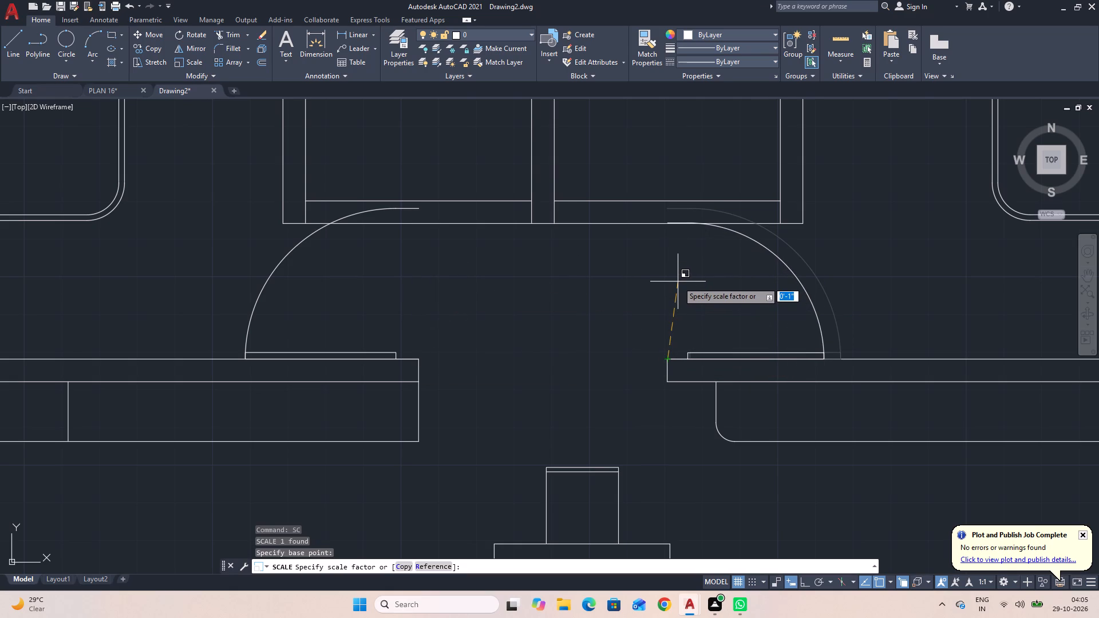
left_click(676, 282)
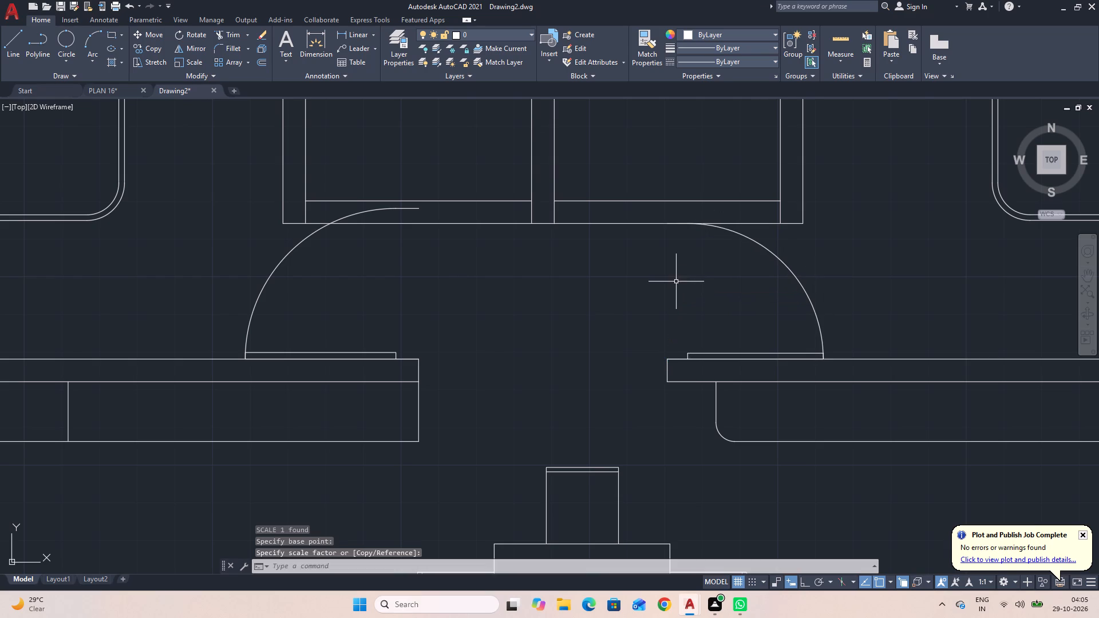
Scale down the north-west bedroom's door about the jamb corner until its swing meets the small rooms' south wall line.
left_click(267, 278)
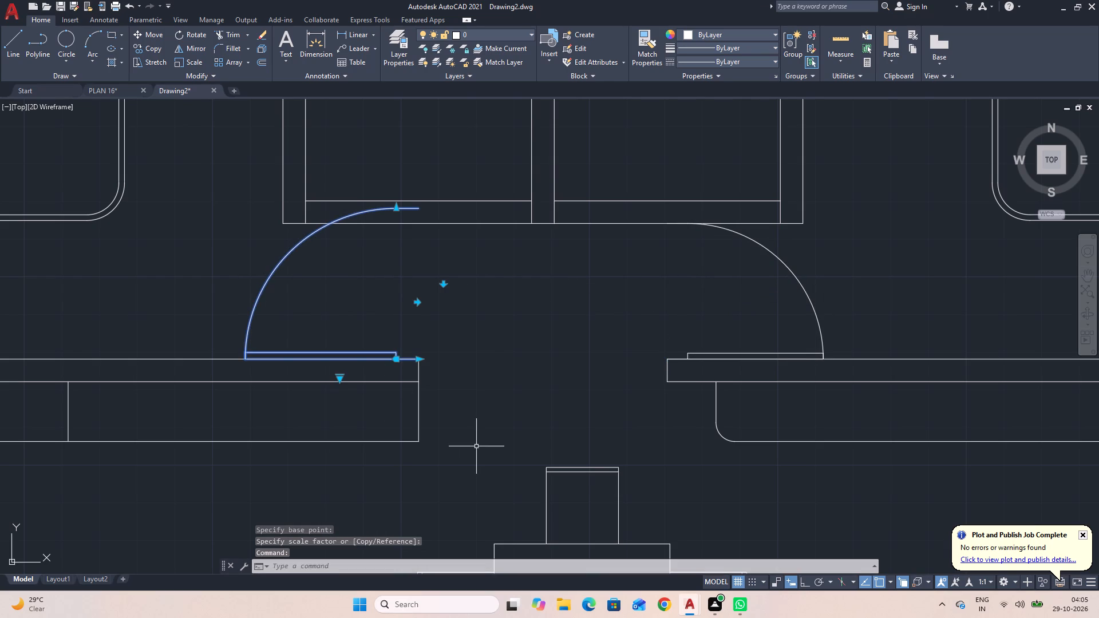
type("SC")
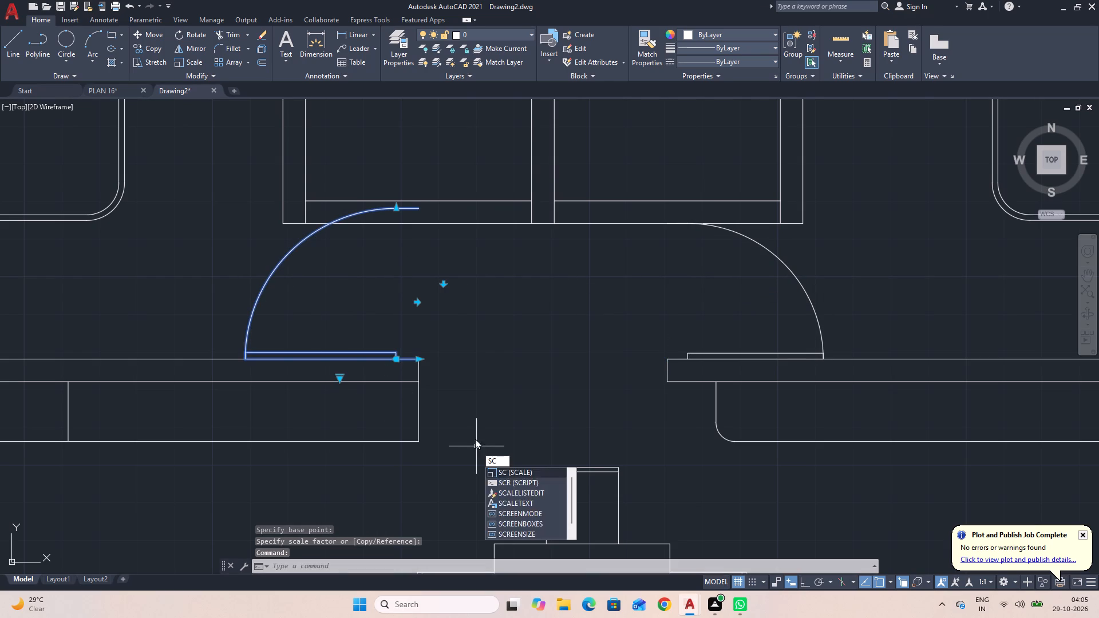
key("space")
left_click(421, 361)
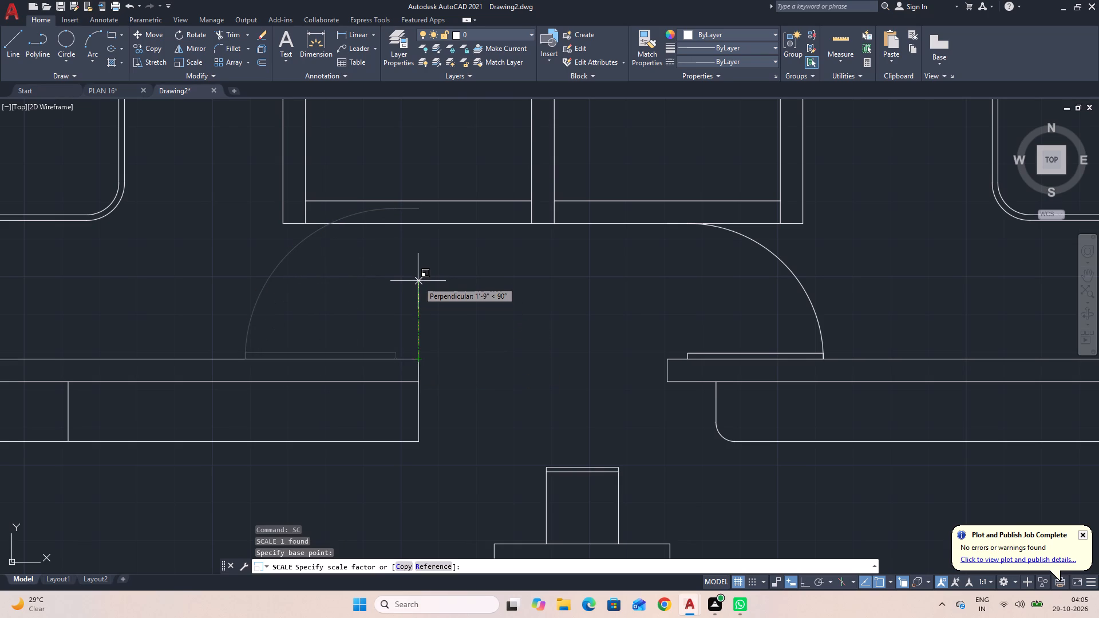
scroll(414, 279, "up", 2)
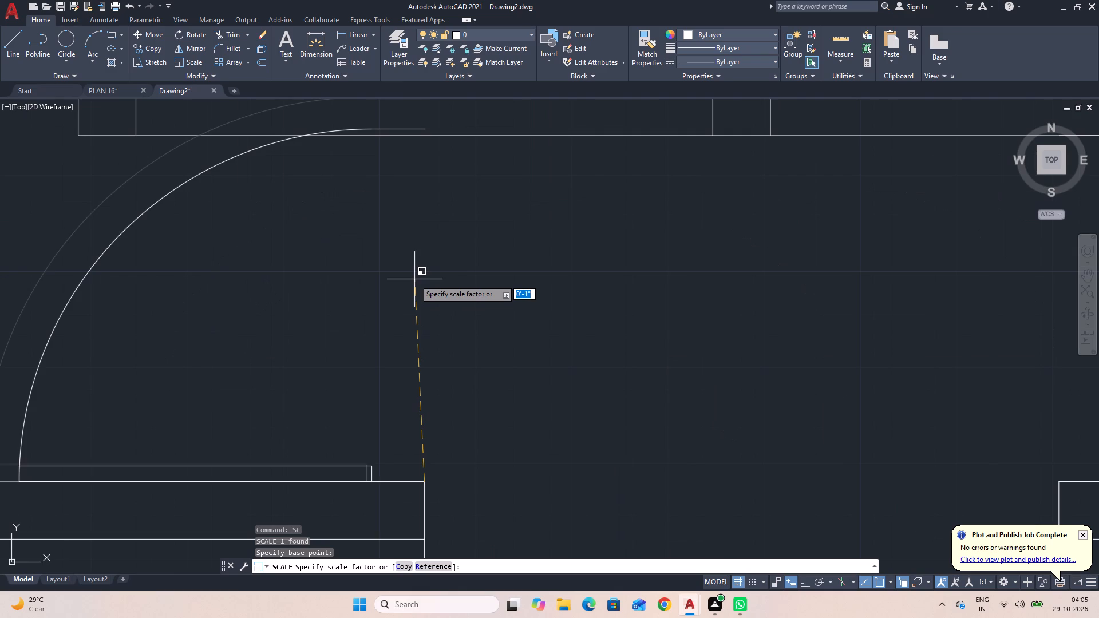
middle_click_drag(415, 282, 406, 413)
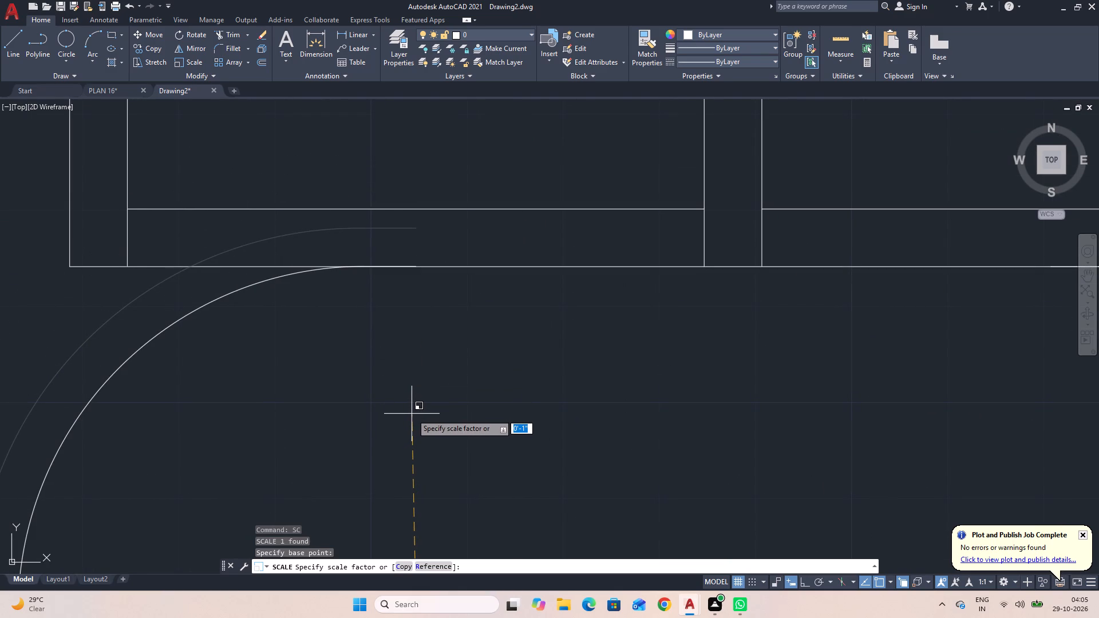
left_click(412, 414)
Copy the door with the upright leaf by its leaf's lower end to the south-east corner of the western small north room.
scroll(414, 403, "down", 3)
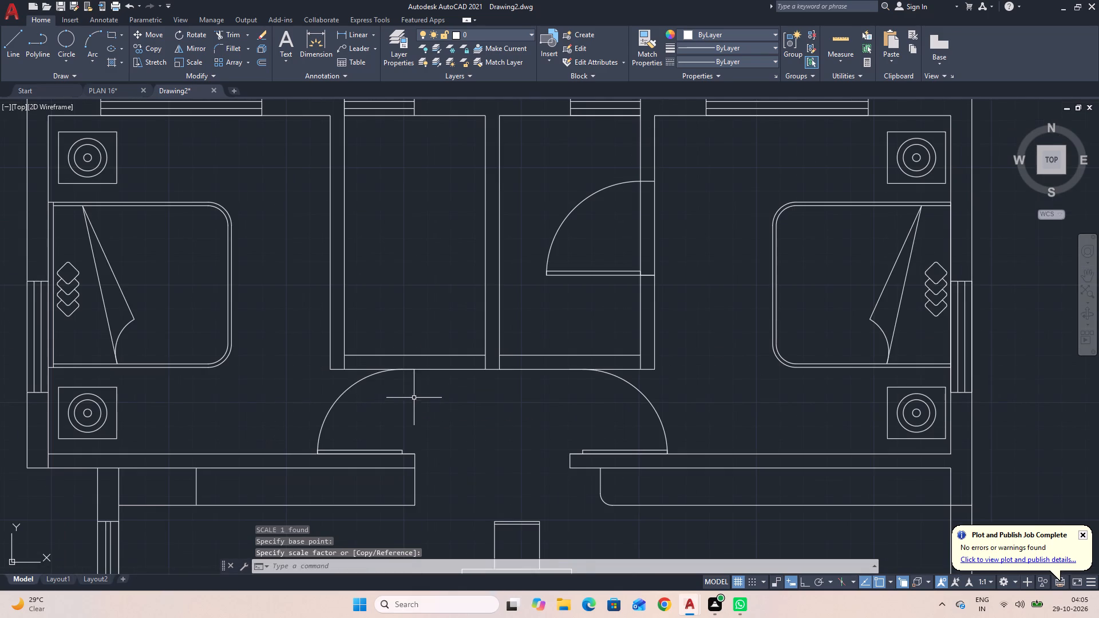
scroll(443, 404, "down", 1)
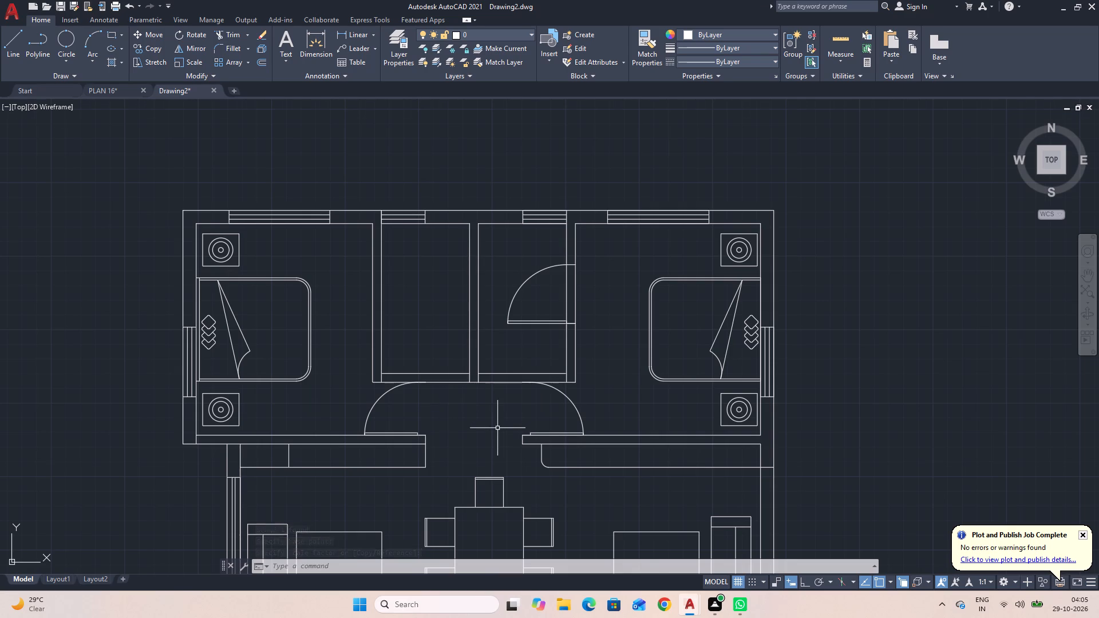
scroll(497, 428, "down", 1)
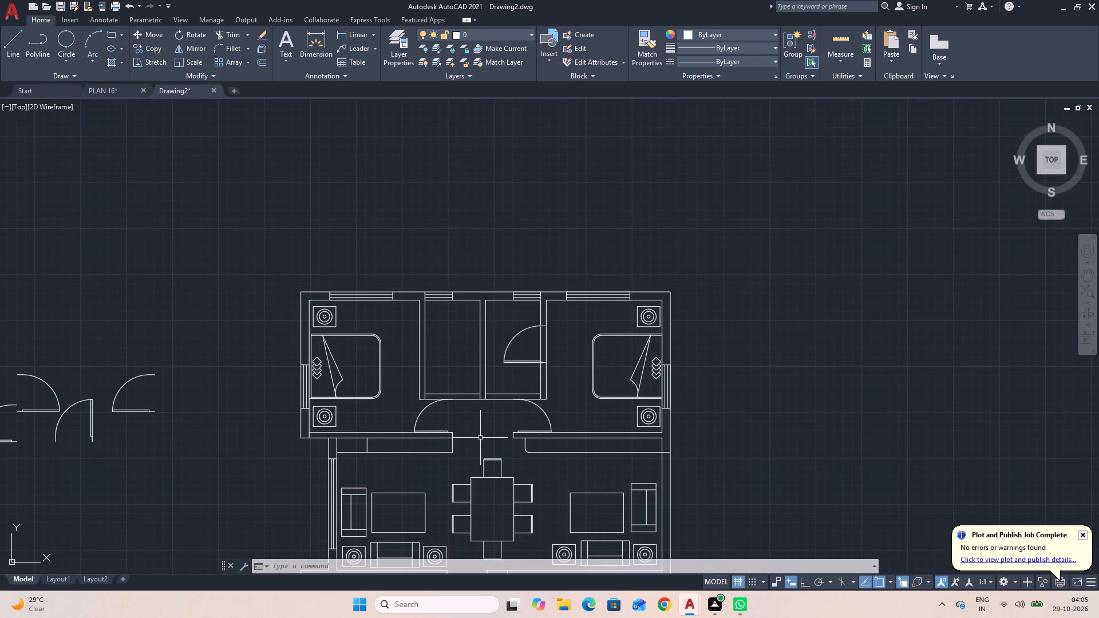
middle_click_drag(264, 489, 461, 448)
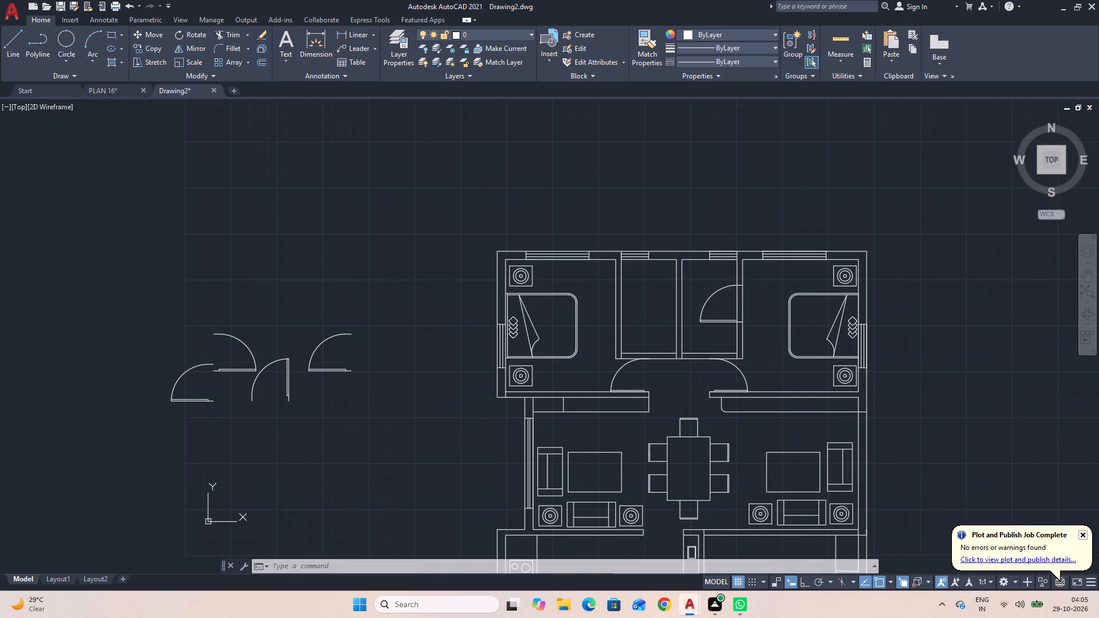
left_click(288, 392)
key("c")
type("O")
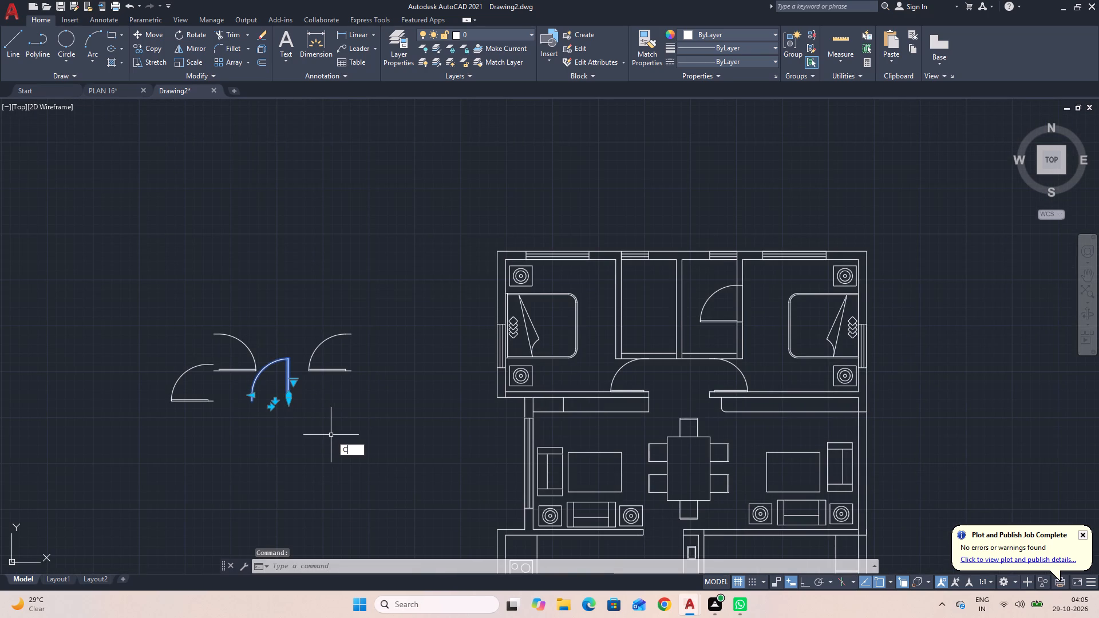
key("space")
left_click(288, 403)
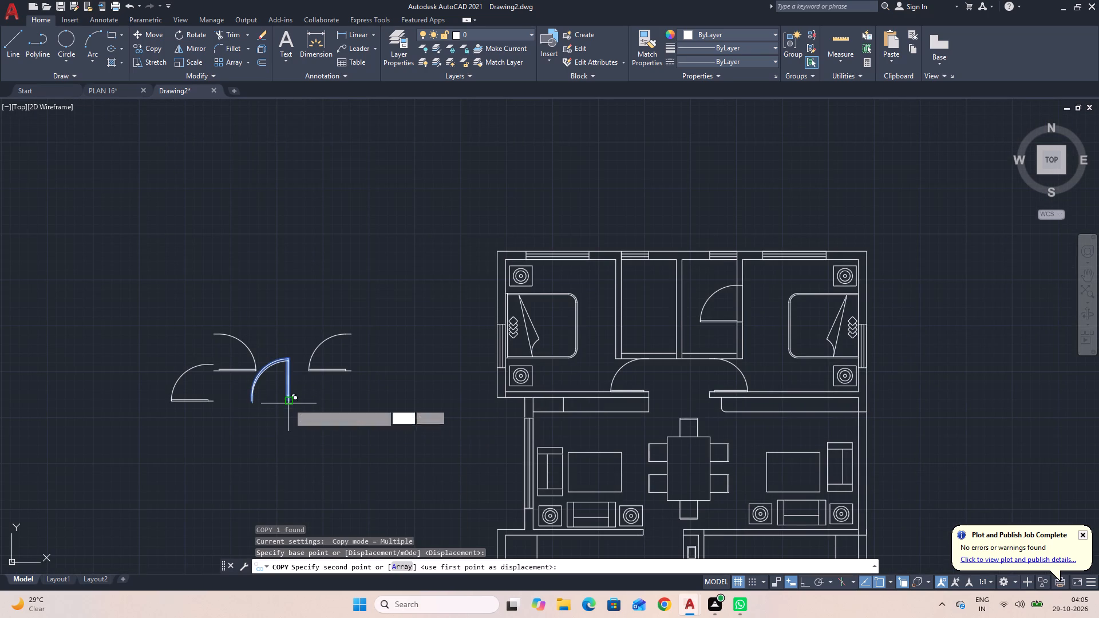
scroll(667, 345, "up", 2)
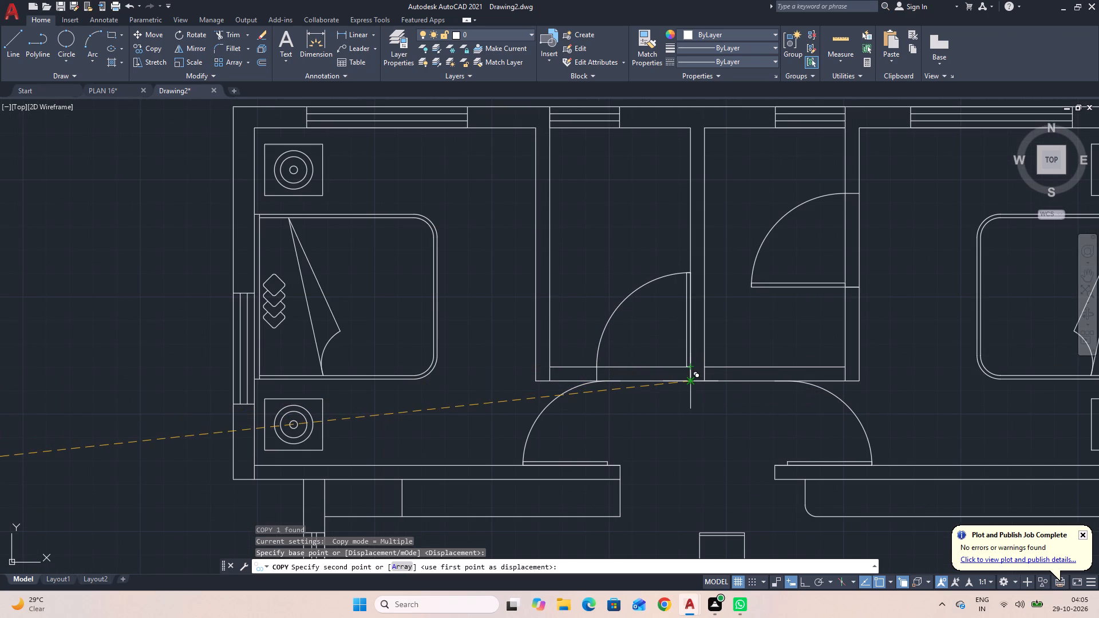
left_click(691, 380)
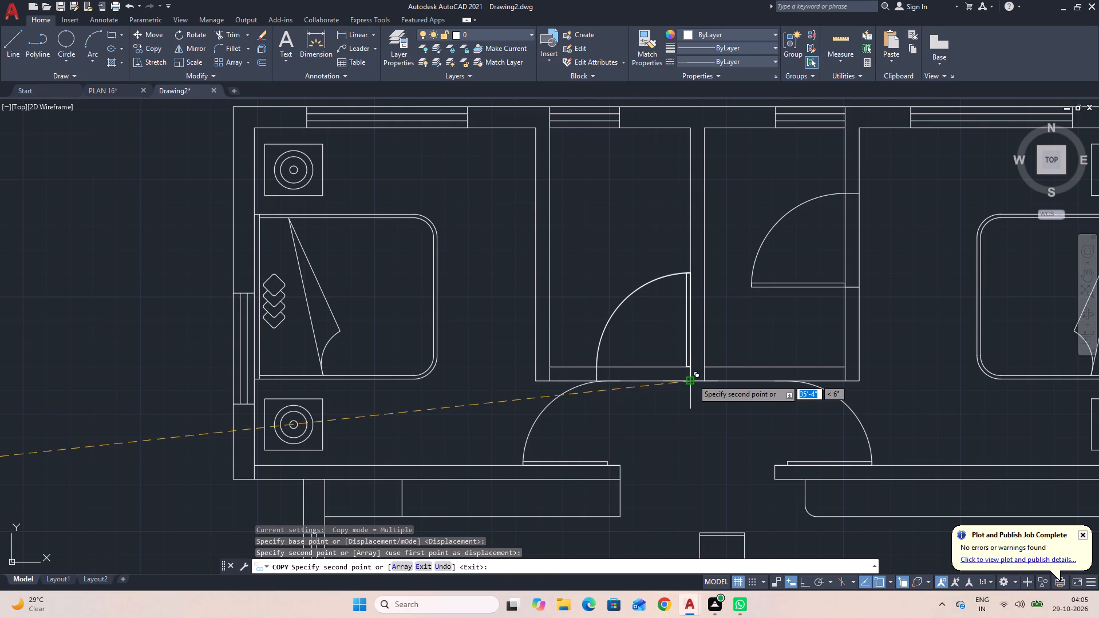
key("Escape")
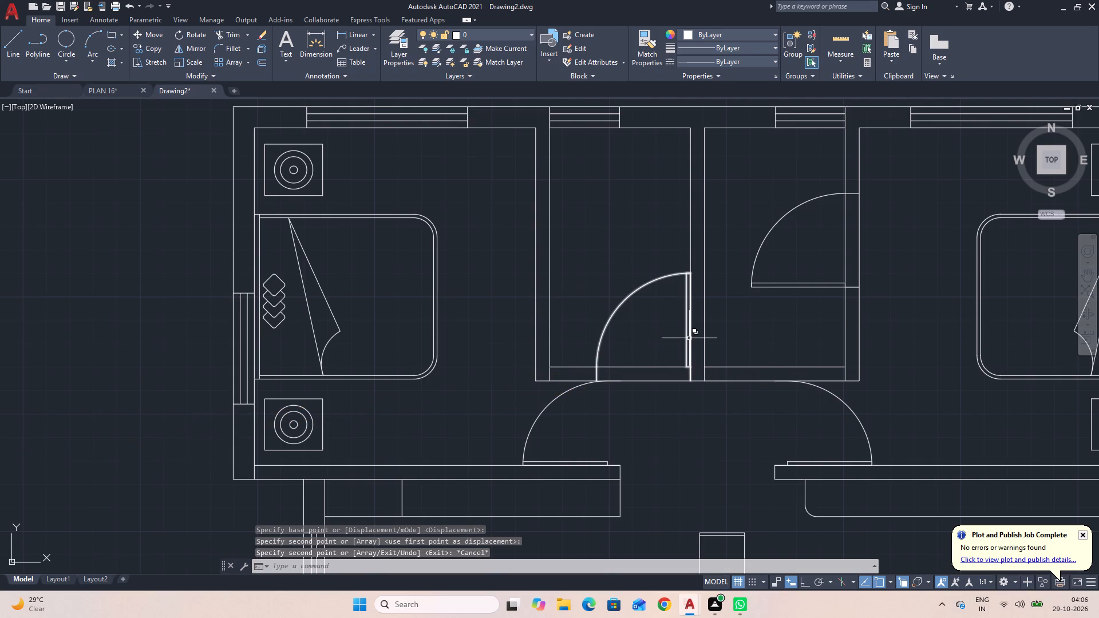
Scale the western small room's new door about the lower end of its leaf to roughly three-quarters of its size.
left_click(687, 338)
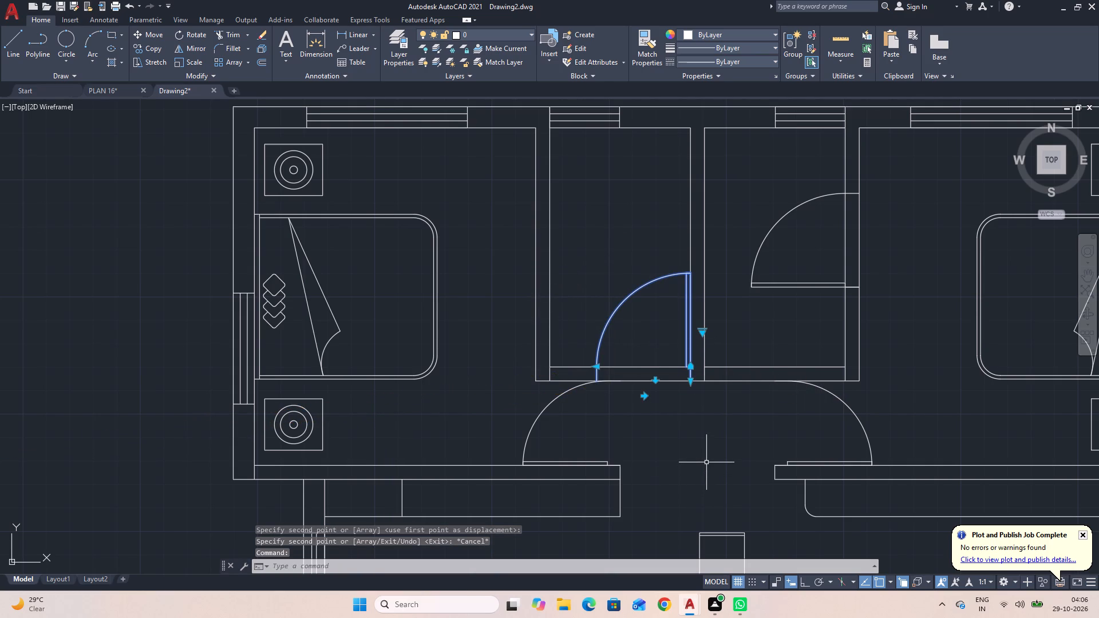
type("SC")
key("space")
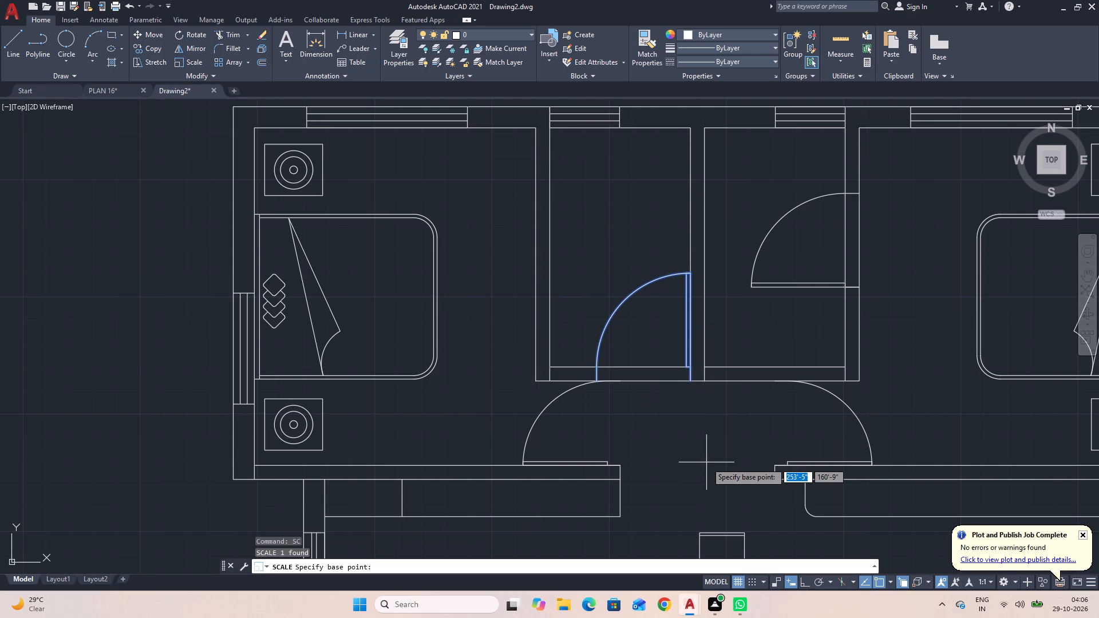
left_click(693, 381)
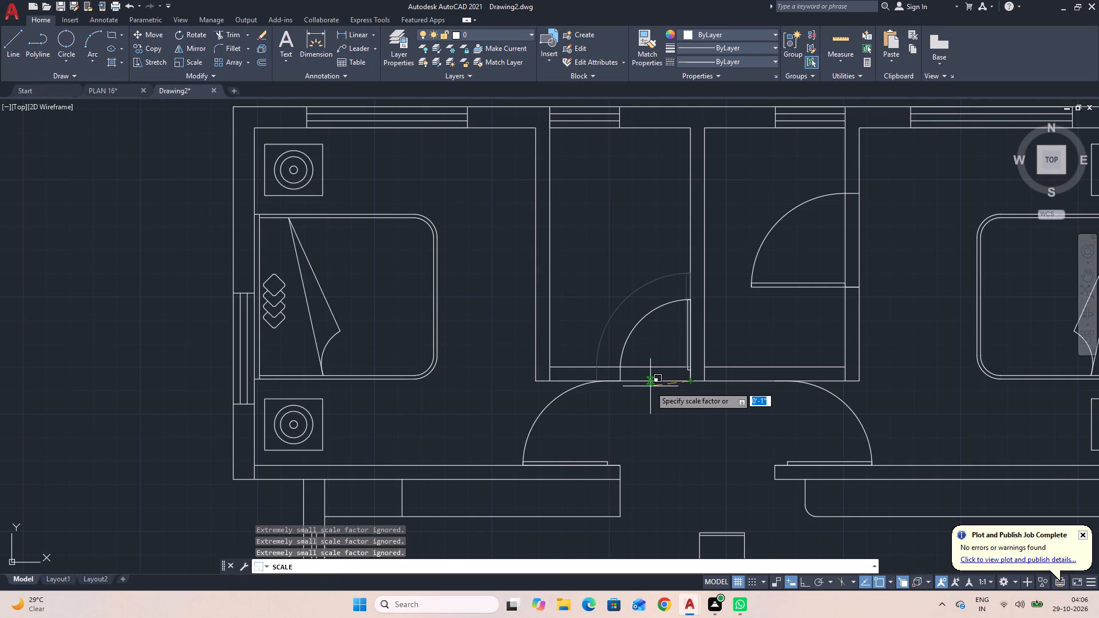
left_click(650, 385)
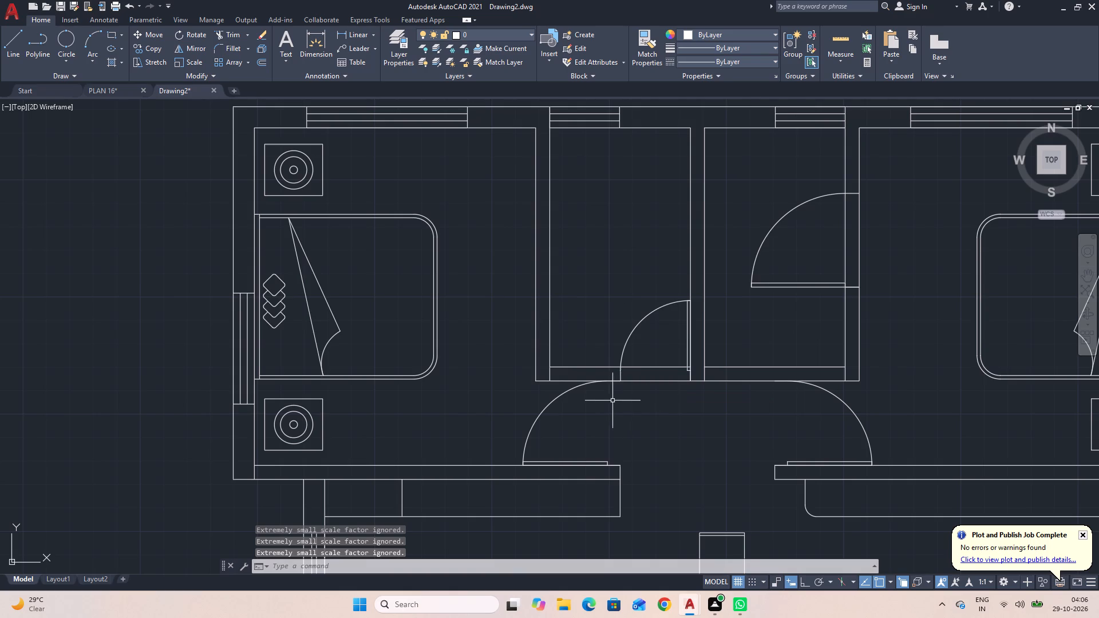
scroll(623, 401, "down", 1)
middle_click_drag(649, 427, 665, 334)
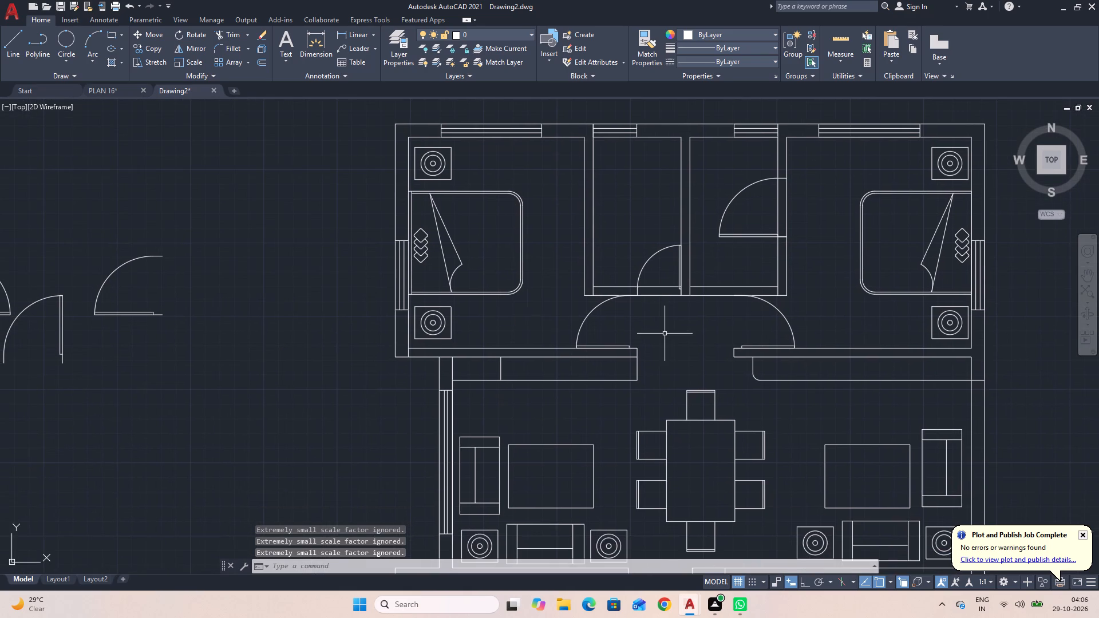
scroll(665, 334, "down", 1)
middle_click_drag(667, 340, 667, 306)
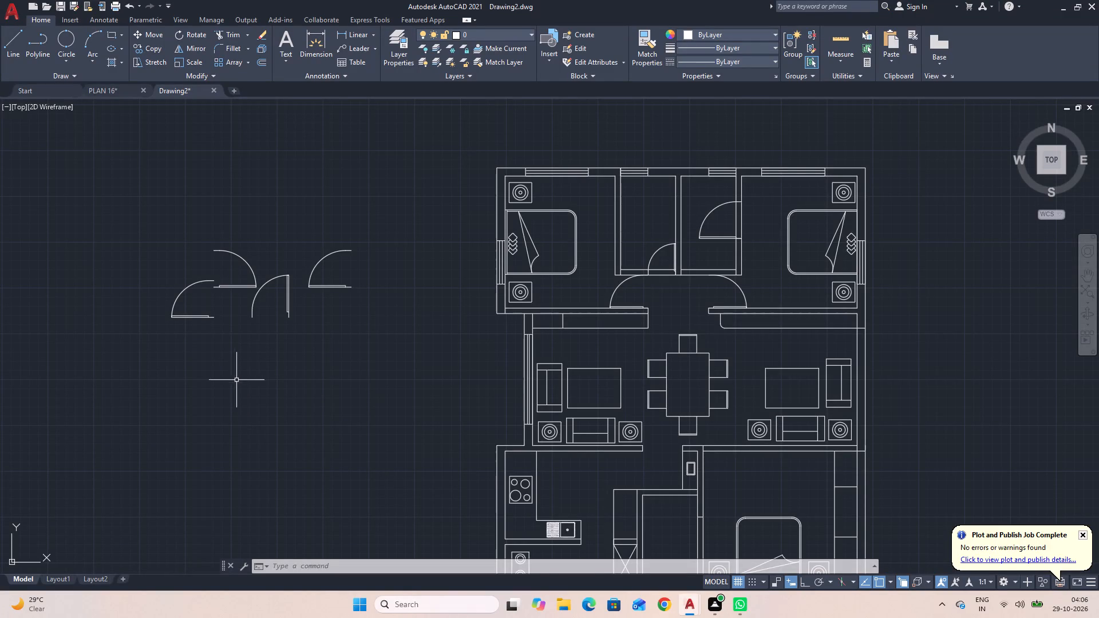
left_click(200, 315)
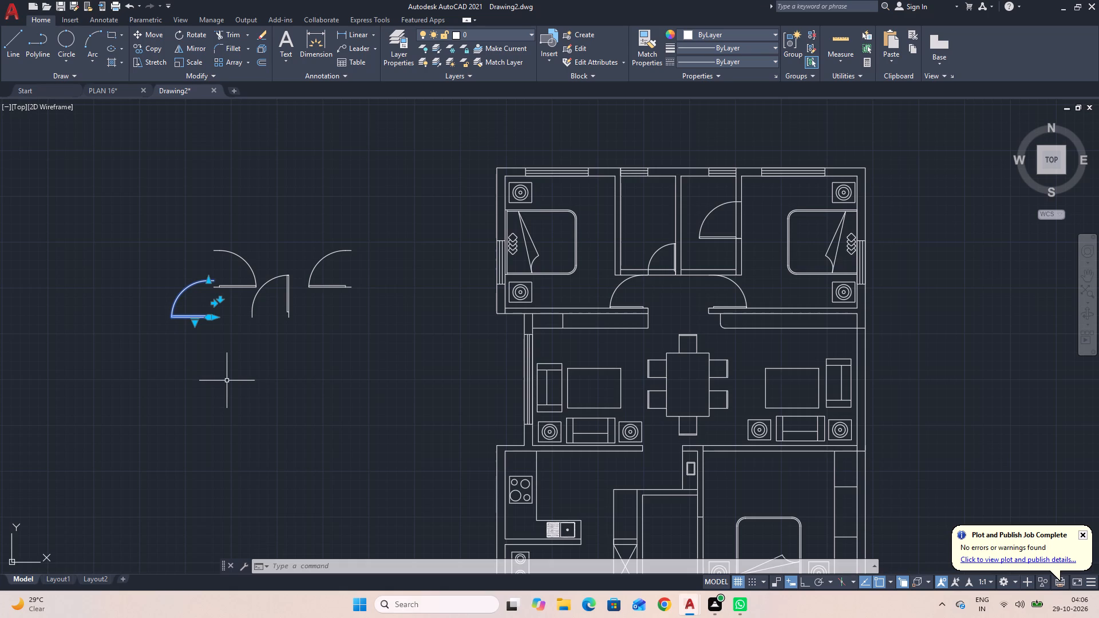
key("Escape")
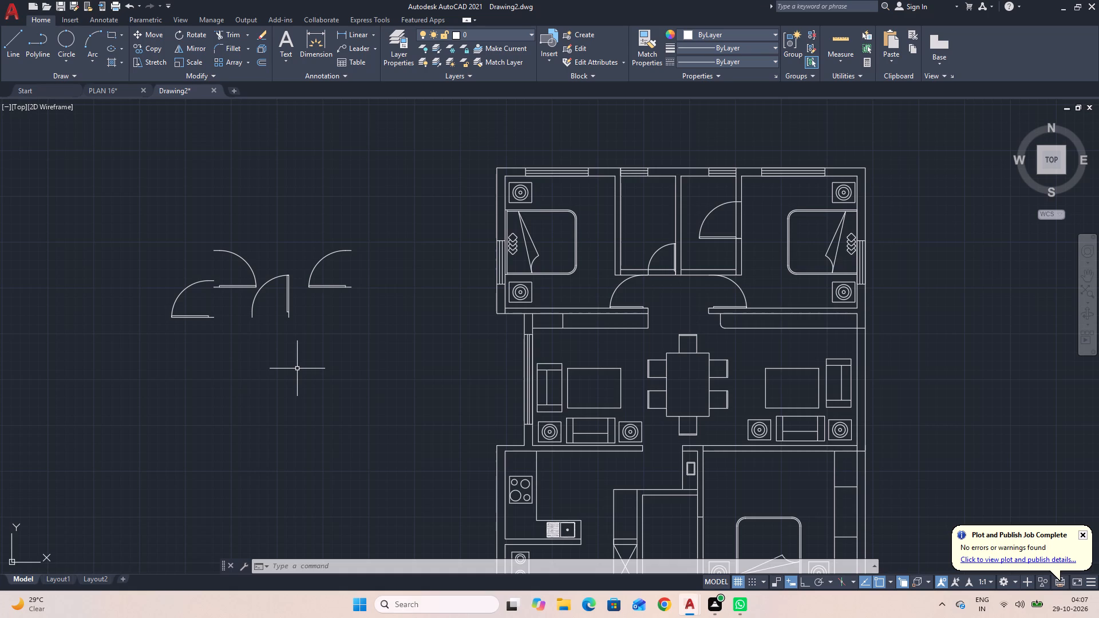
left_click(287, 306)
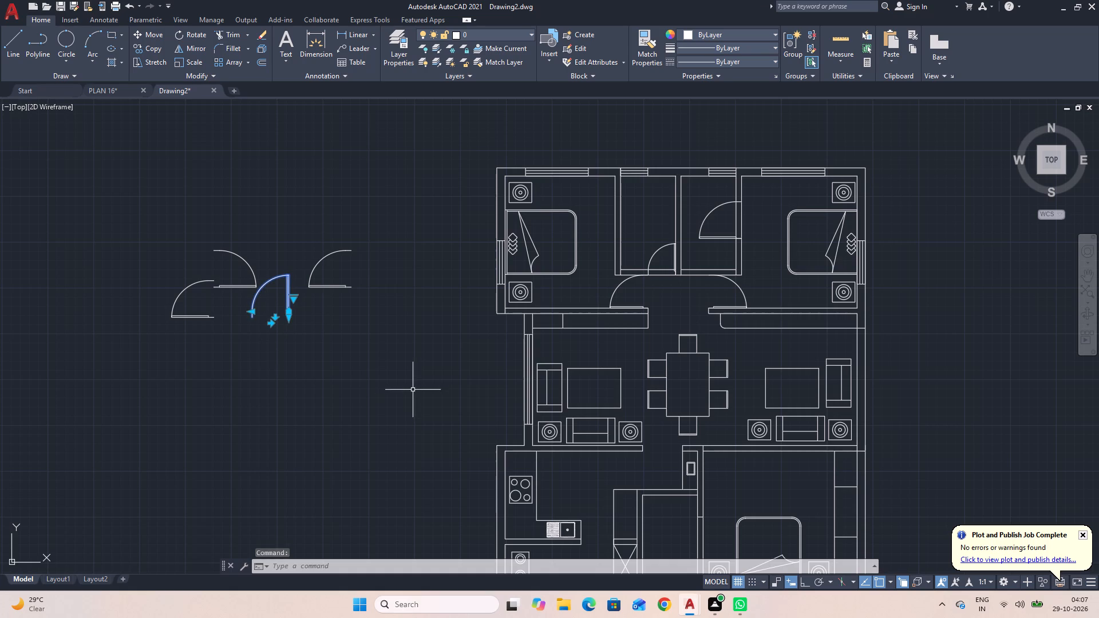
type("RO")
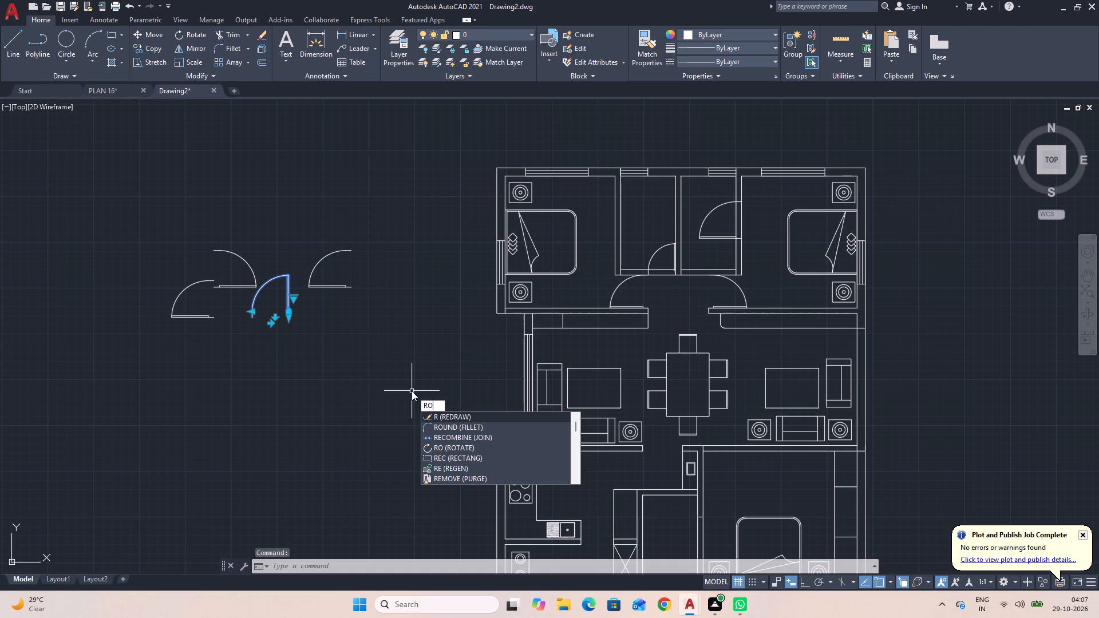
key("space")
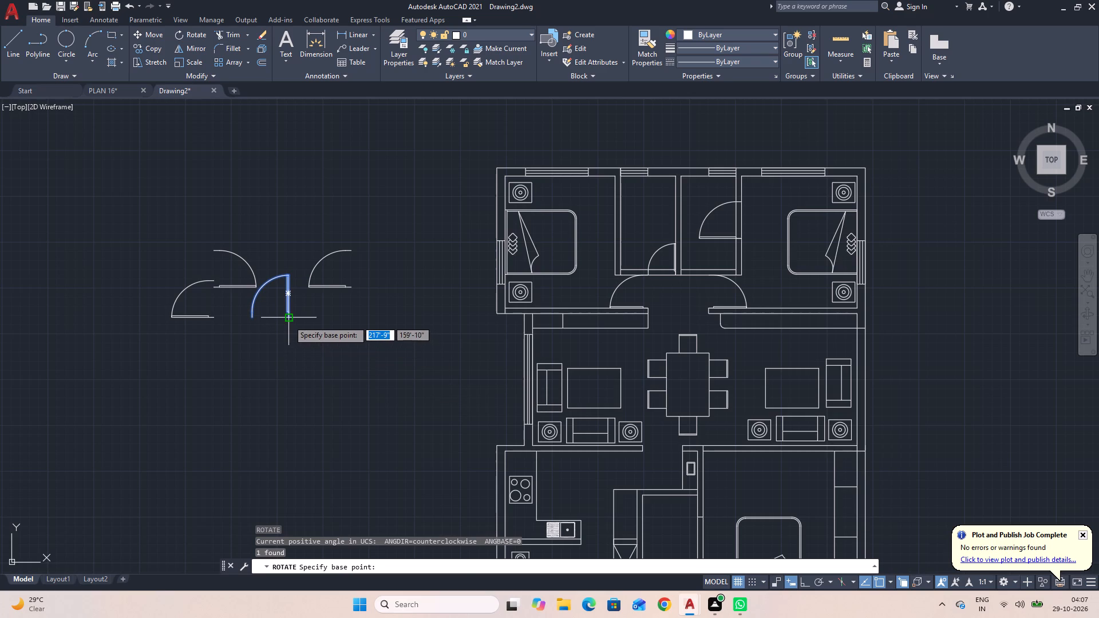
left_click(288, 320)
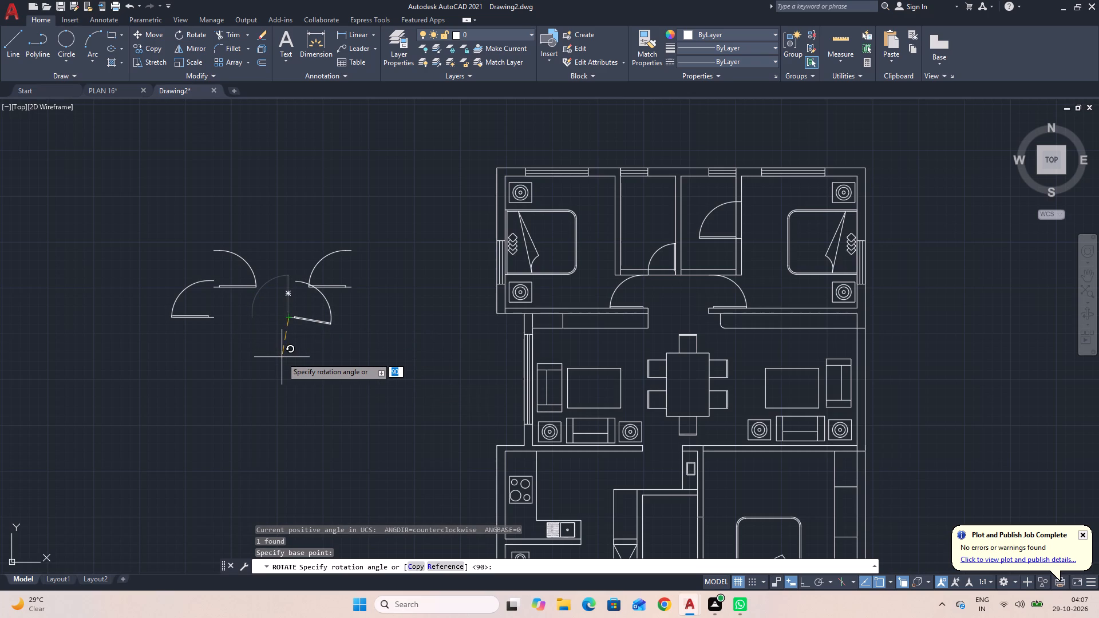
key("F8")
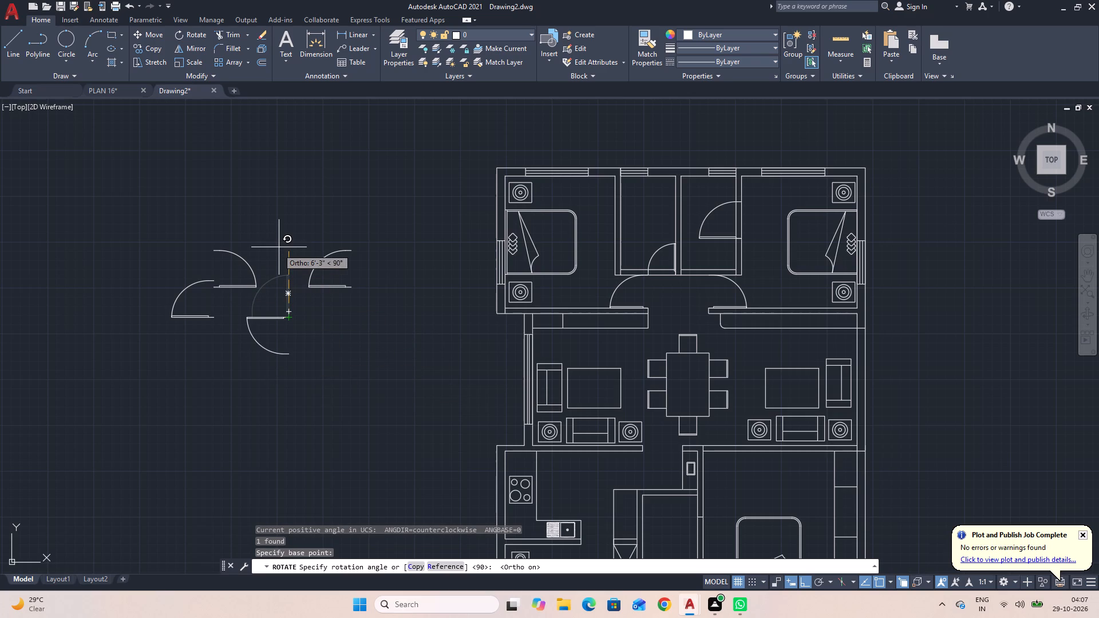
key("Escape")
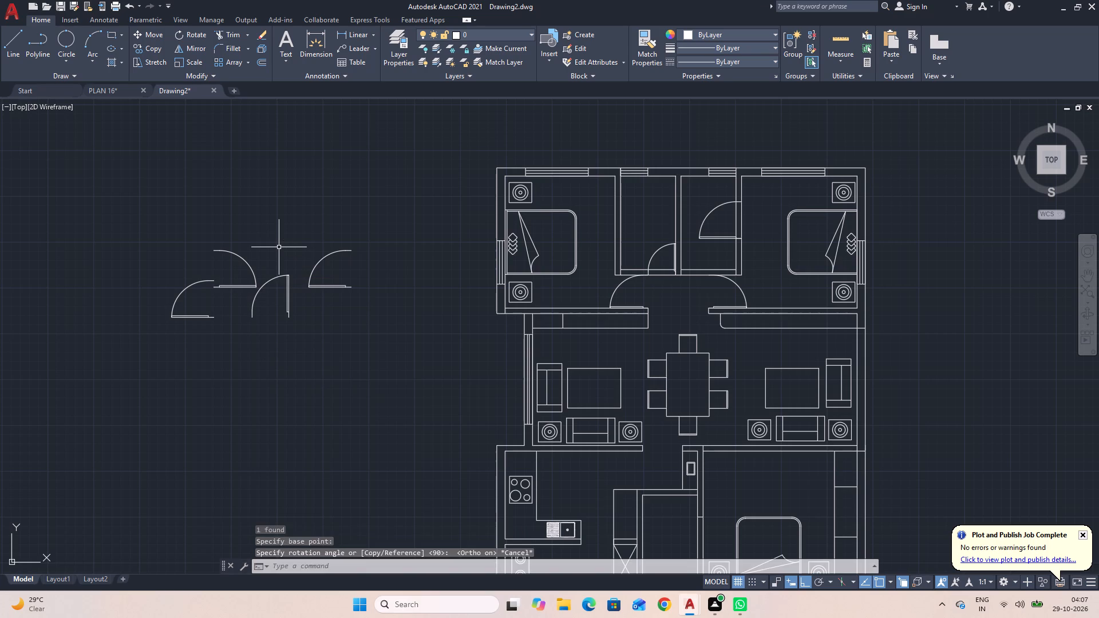
Rotate the spare door with the upright leaf 90 degrees counterclockwise about the lower end of its leaf.
key("space")
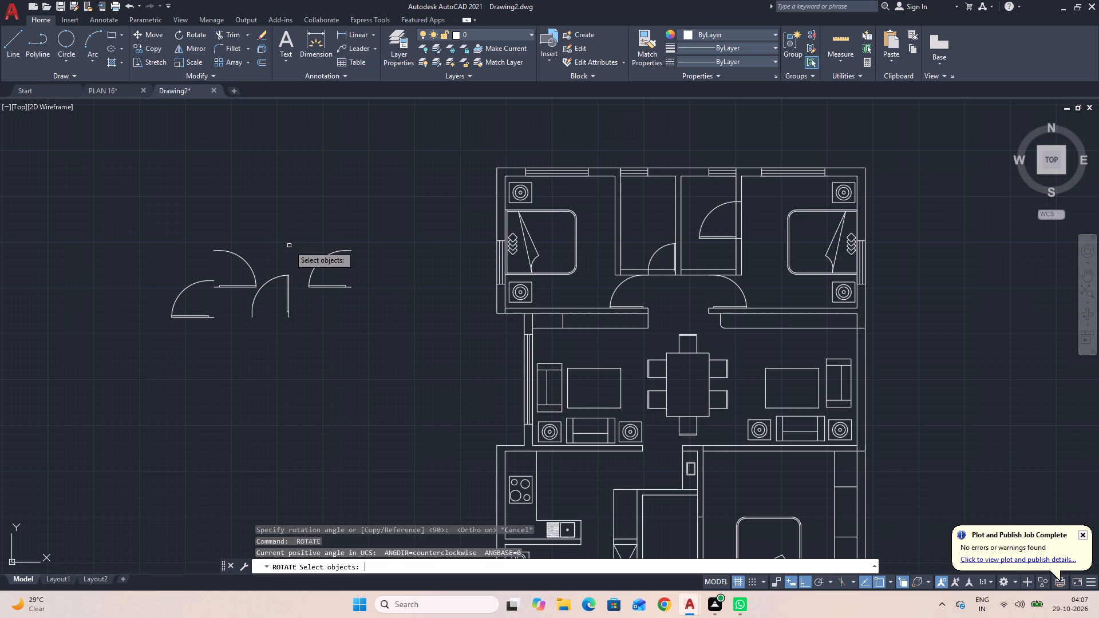
left_click(286, 284)
key("space")
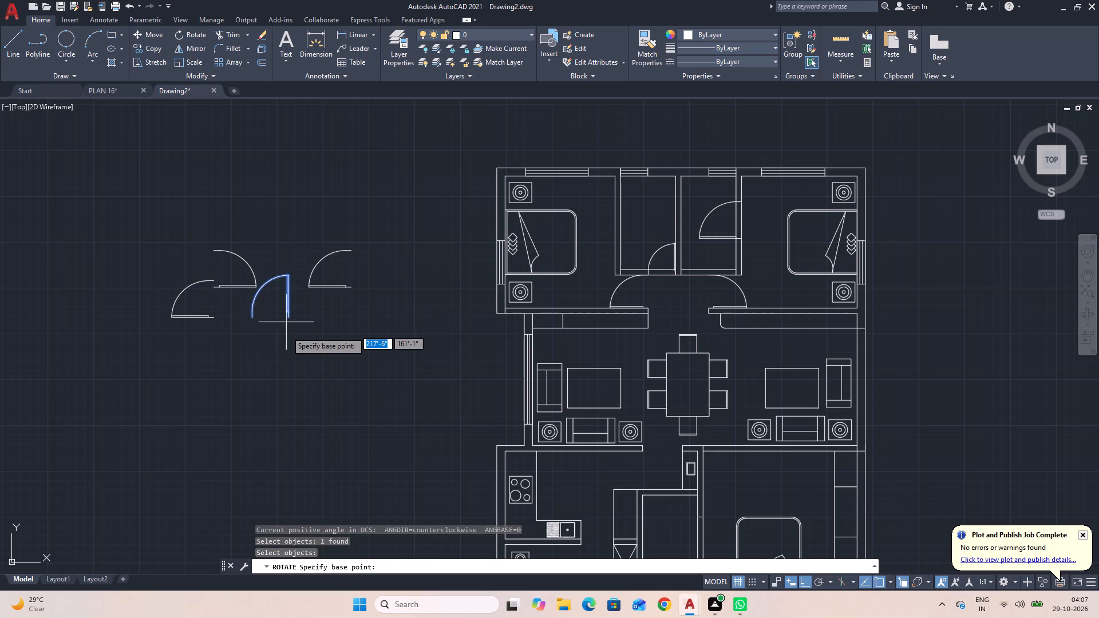
left_click(291, 318)
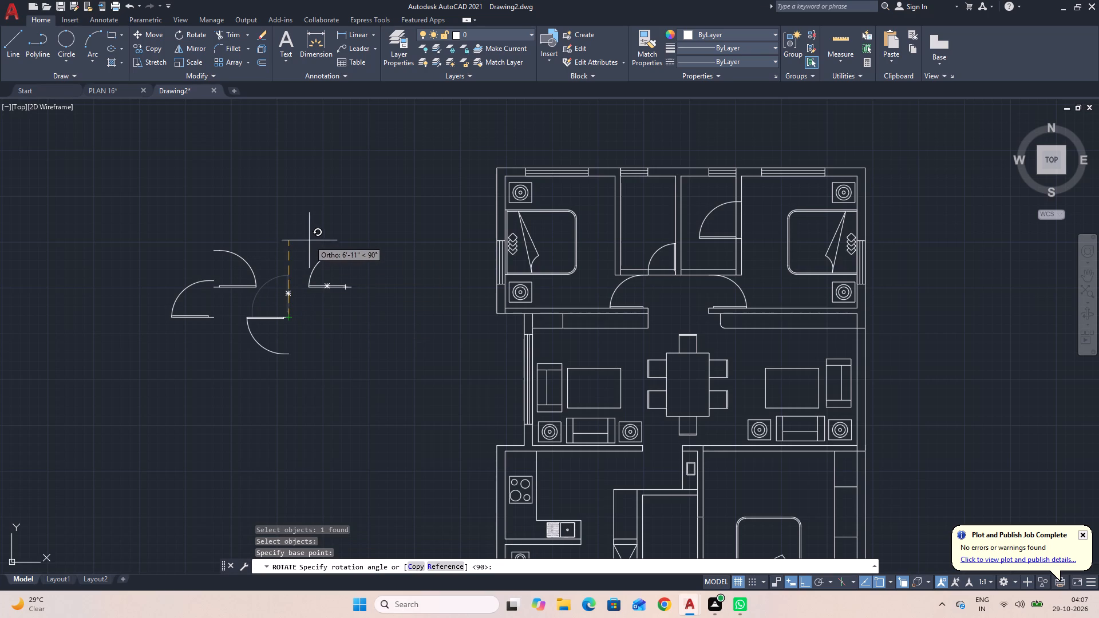
left_click(293, 232)
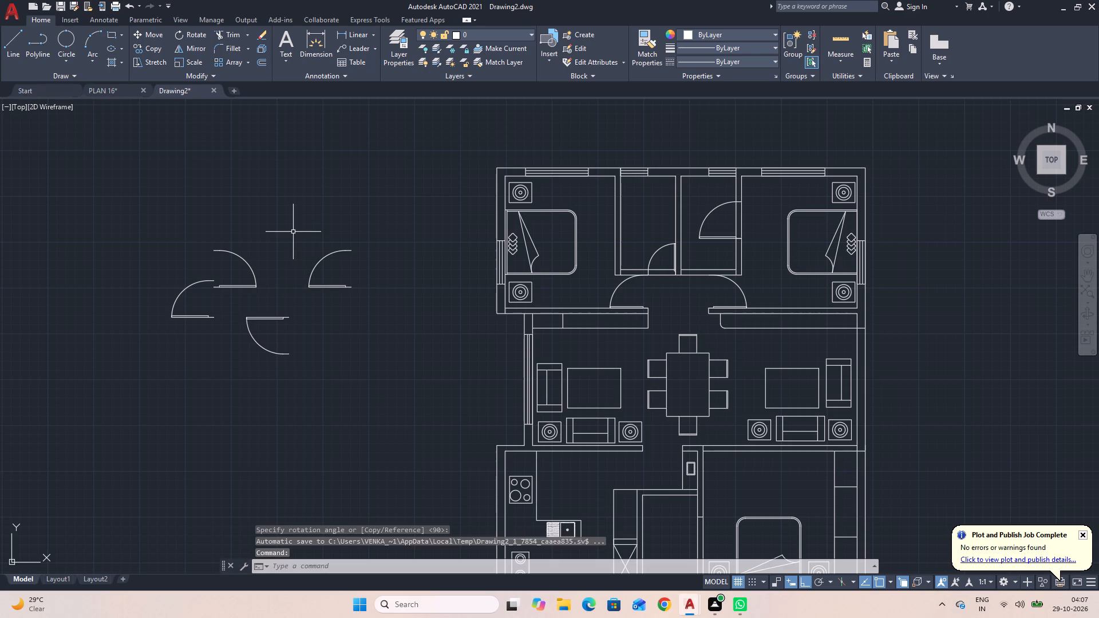
Copy the rotated spare door by its leaf's east end to the jamb line in the wall between the small south room and the south-east bedroom.
left_click(315, 368)
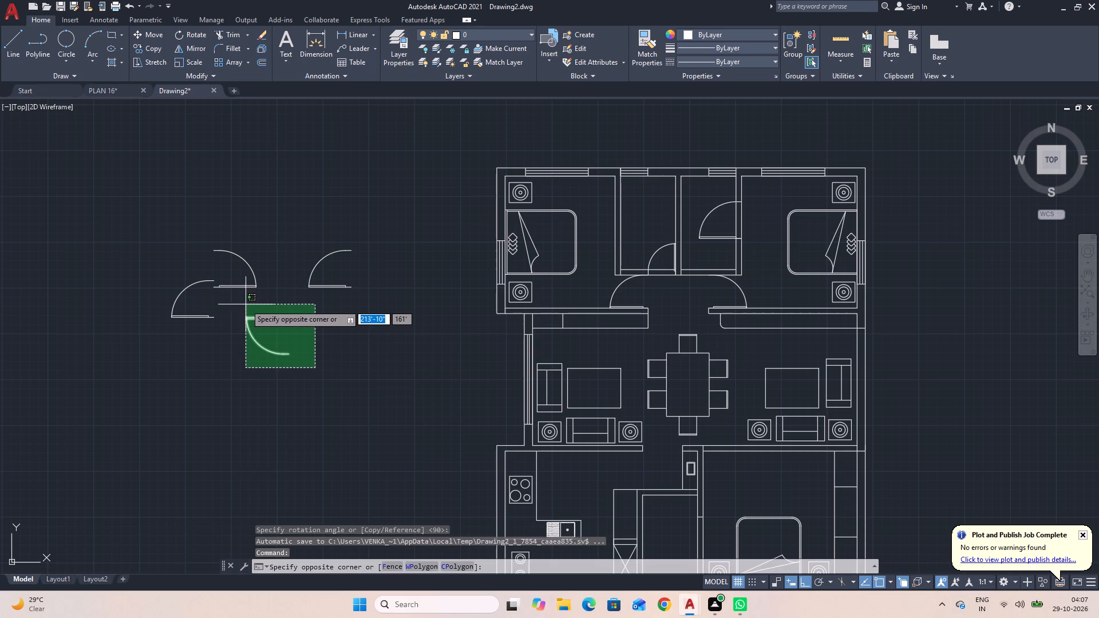
left_click(242, 305)
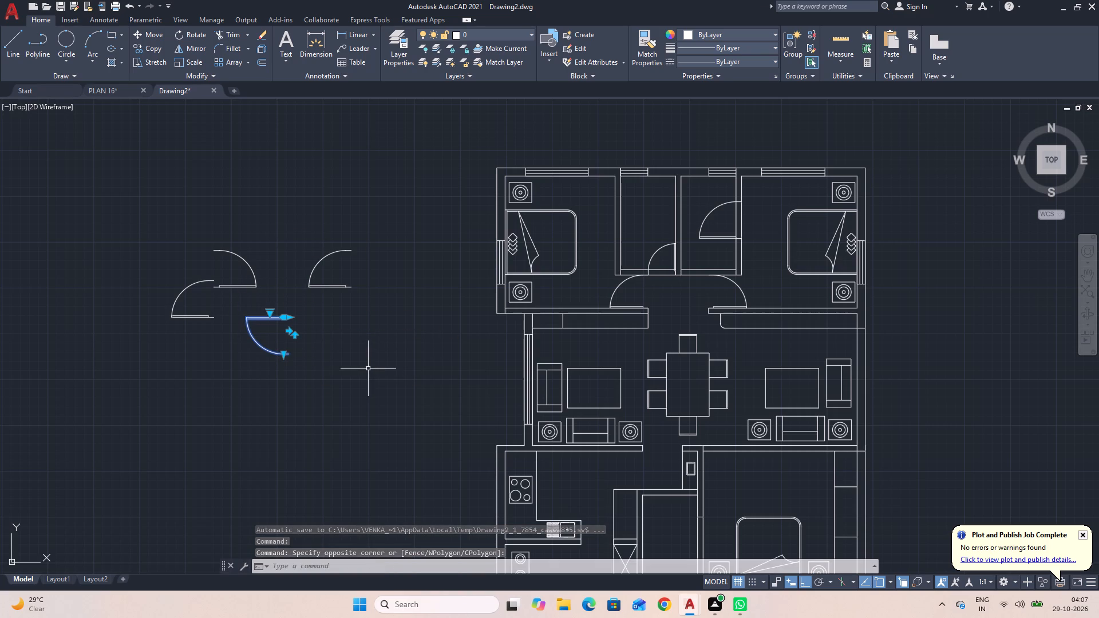
key("c")
key("o")
key("space")
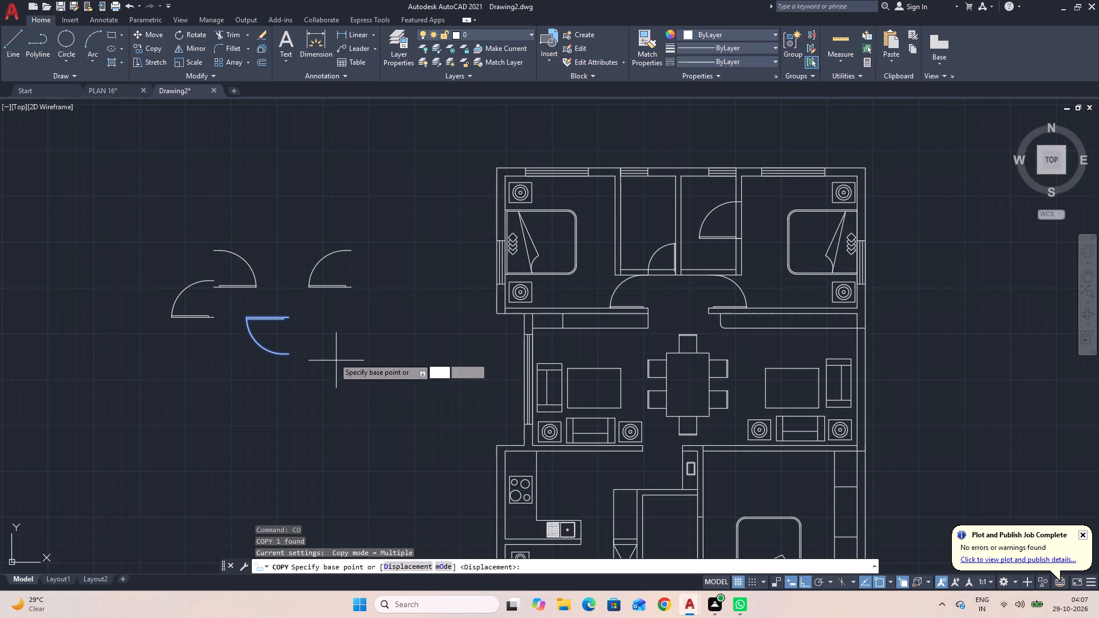
left_click(292, 318)
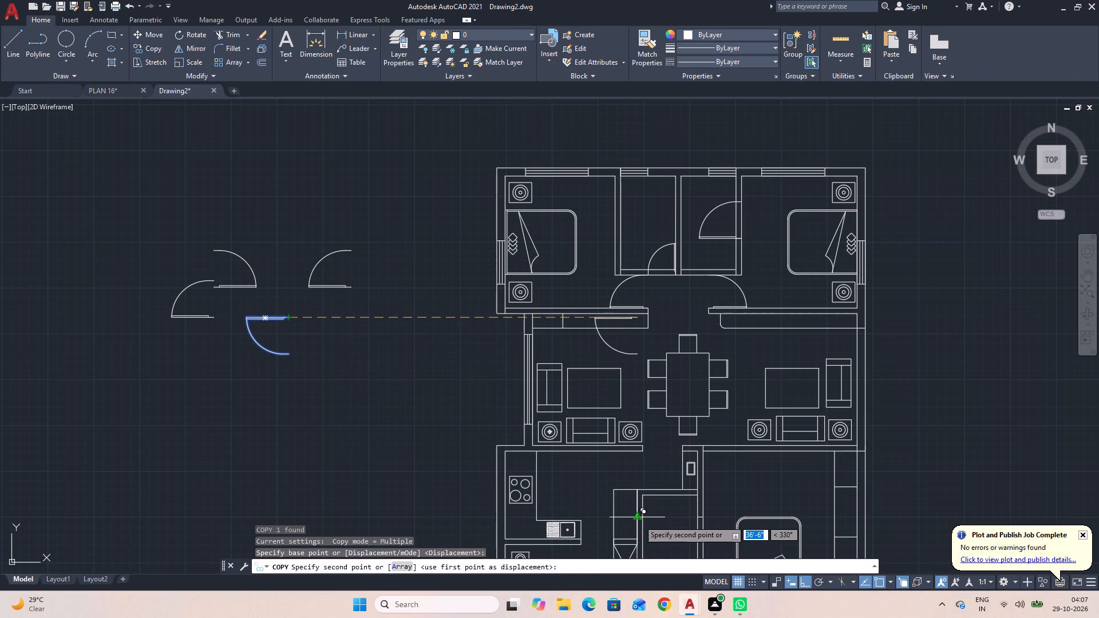
key("F8")
middle_click_drag(442, 467, 411, 316)
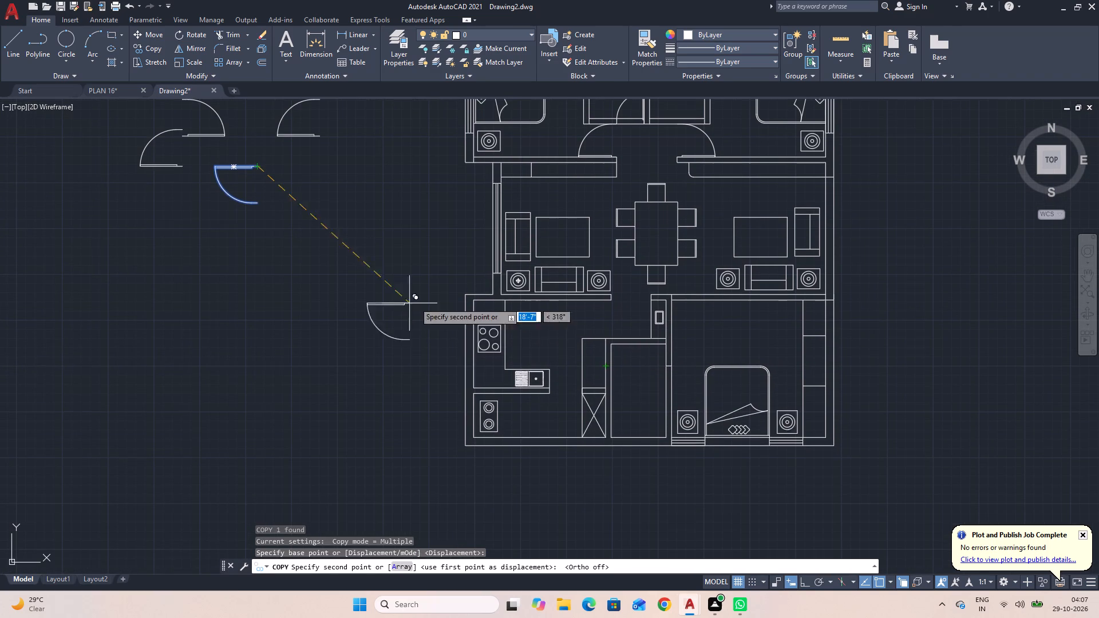
scroll(671, 371, "up", 3)
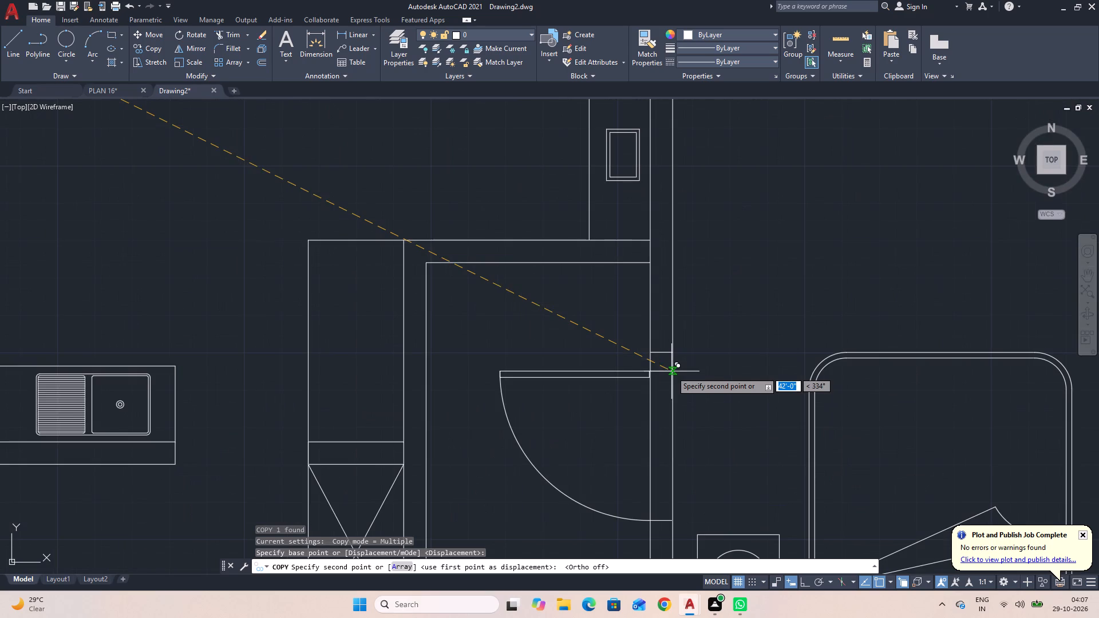
left_click(670, 351)
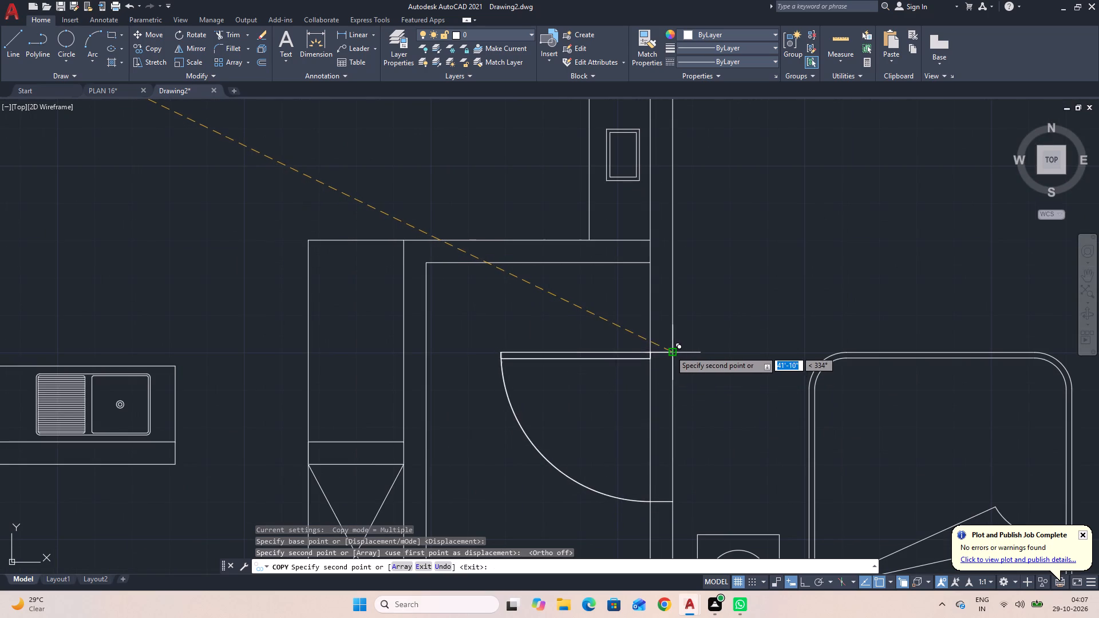
scroll(559, 348, "down", 1)
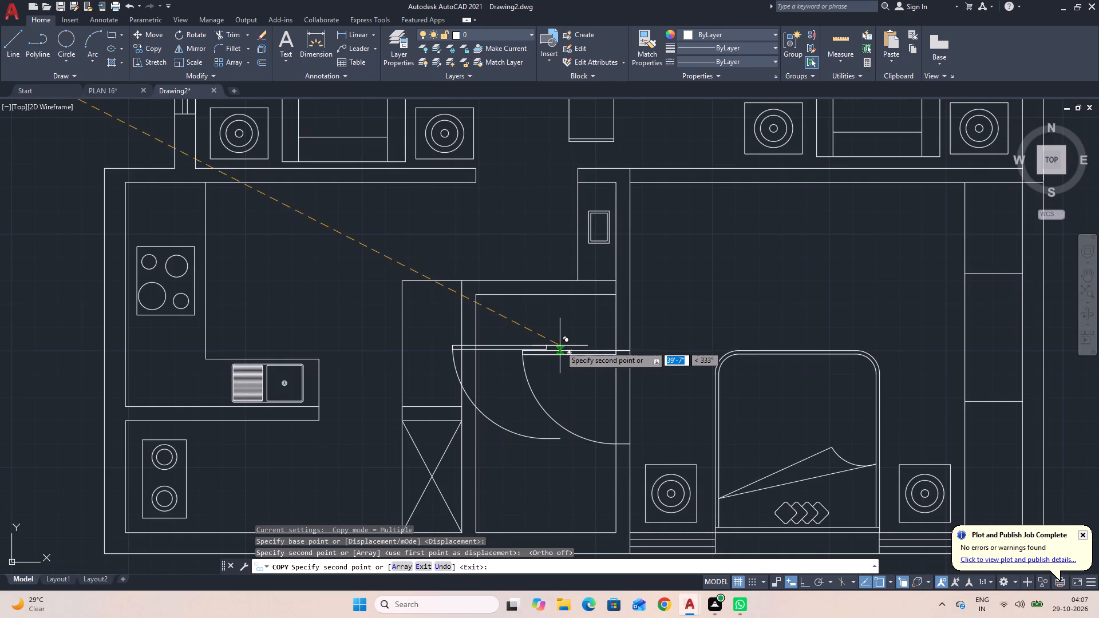
key("Escape")
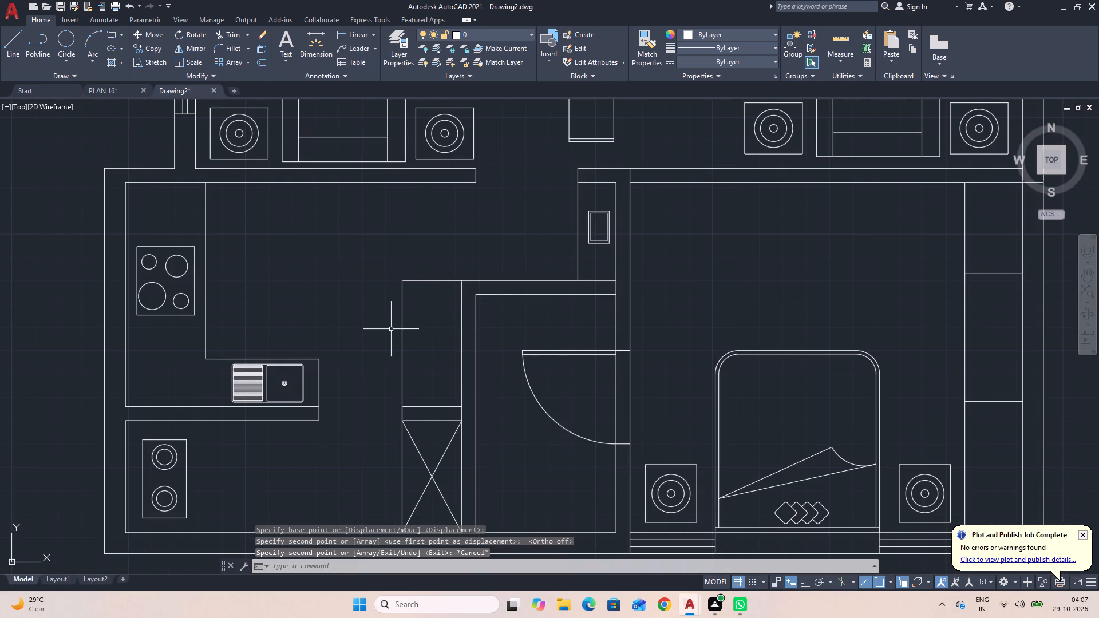
Rotate the spare door whose swing curves down to the east by 270 degrees about the west end of its leaf.
middle_click_drag(348, 304, 543, 395)
scroll(547, 371, "down", 2)
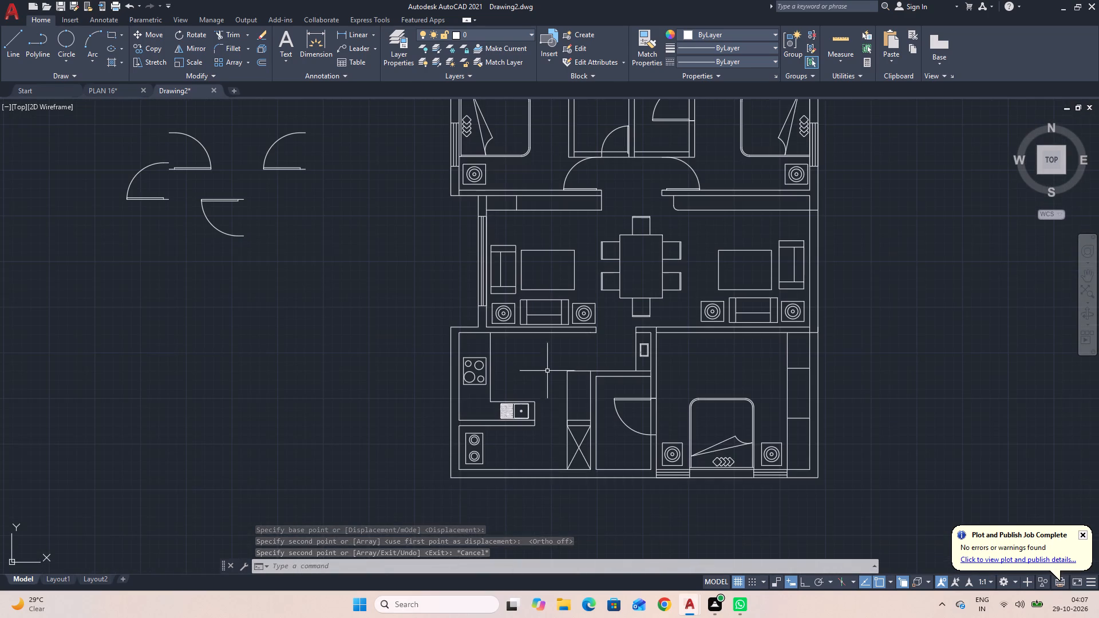
middle_click_drag(354, 351, 405, 411)
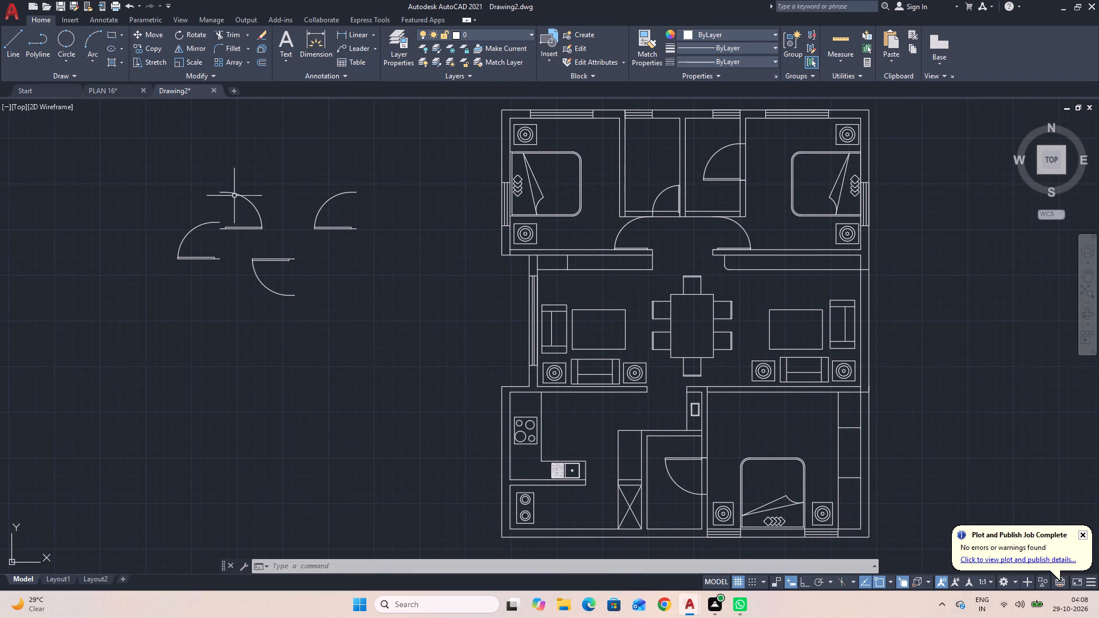
left_click(256, 227)
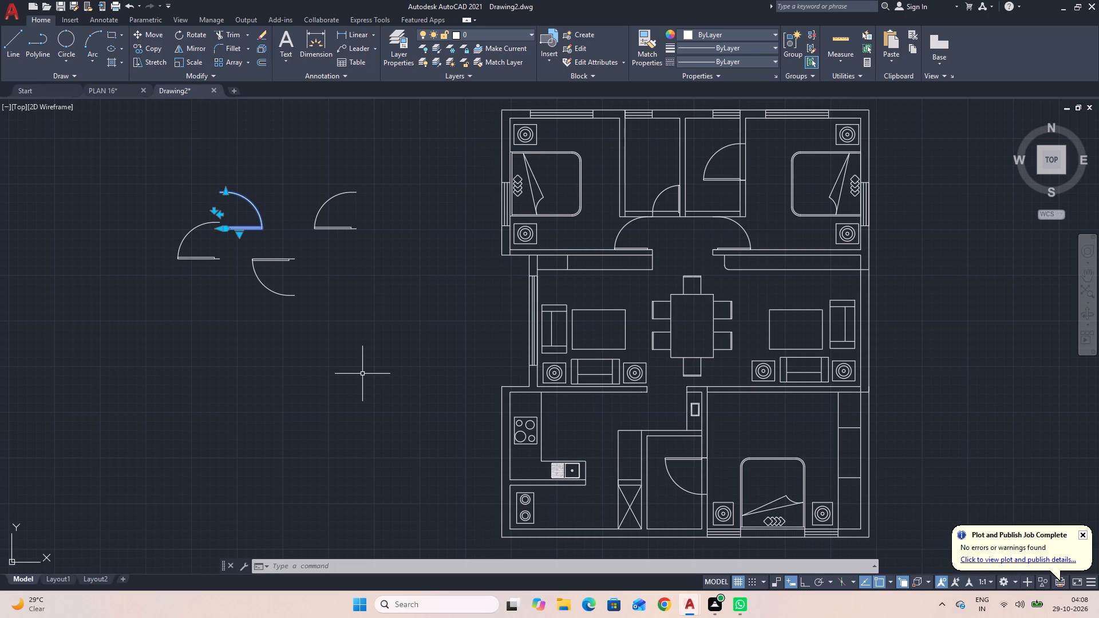
type("ROM")
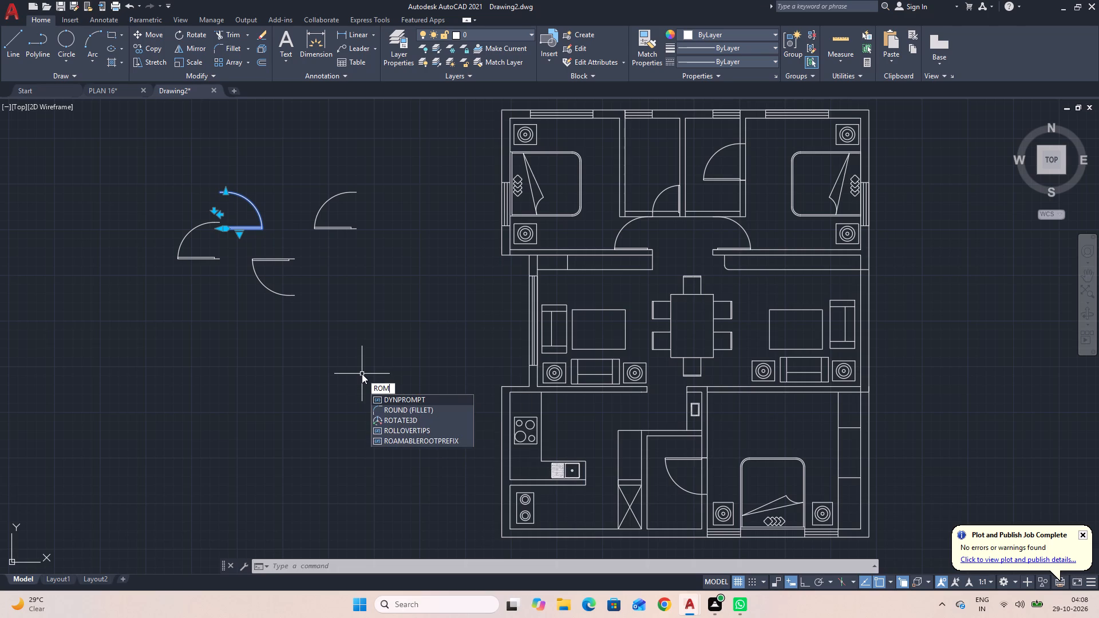
key("BackSpace")
key("space")
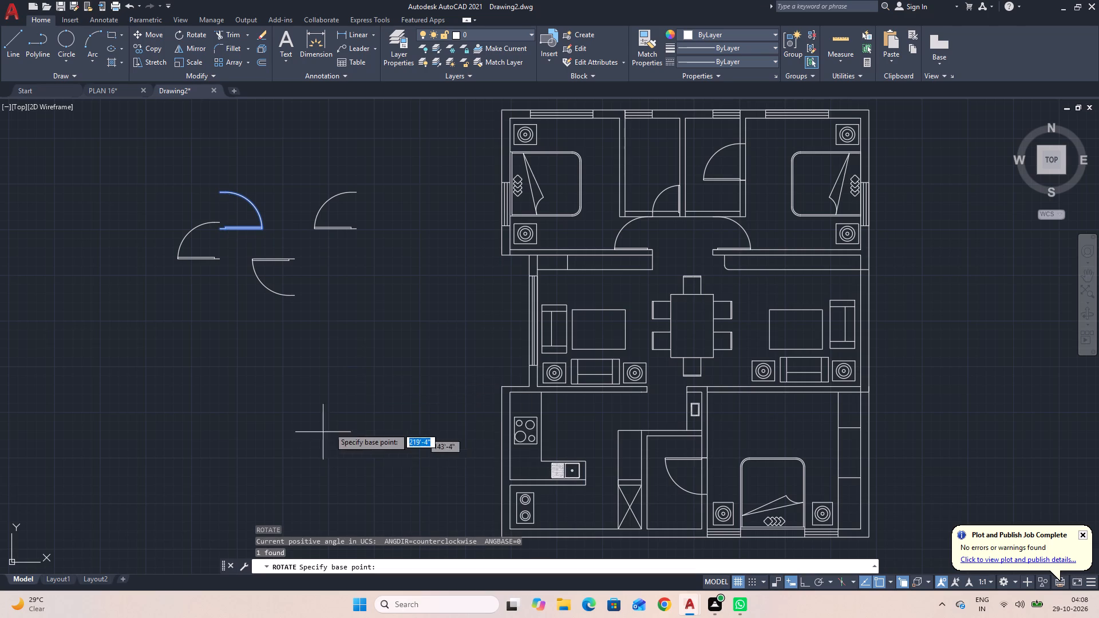
left_click(221, 230)
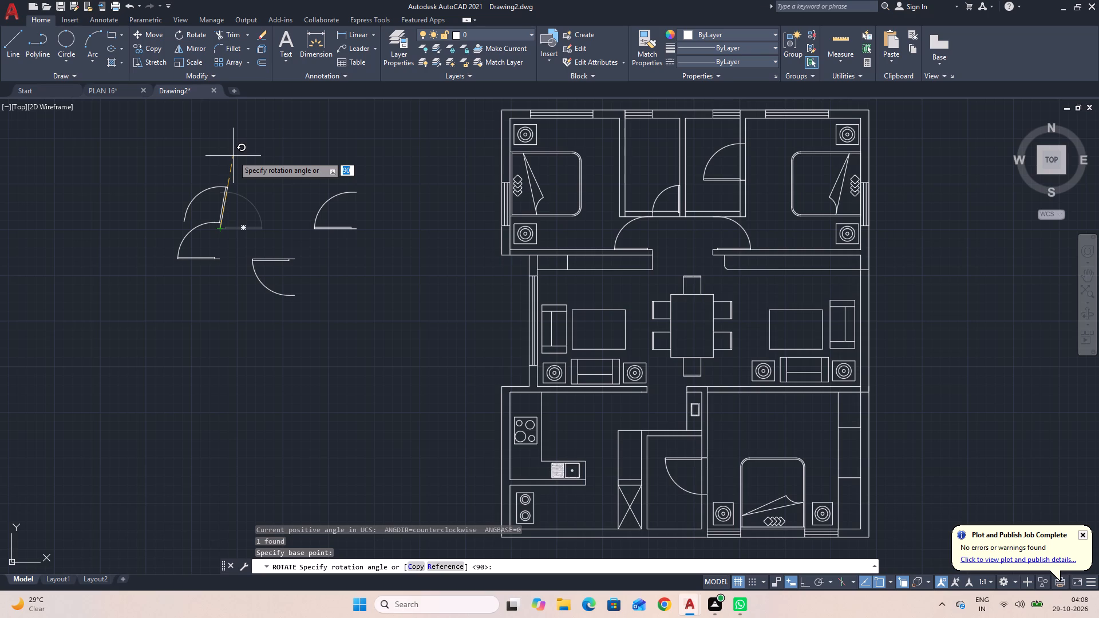
key("F8")
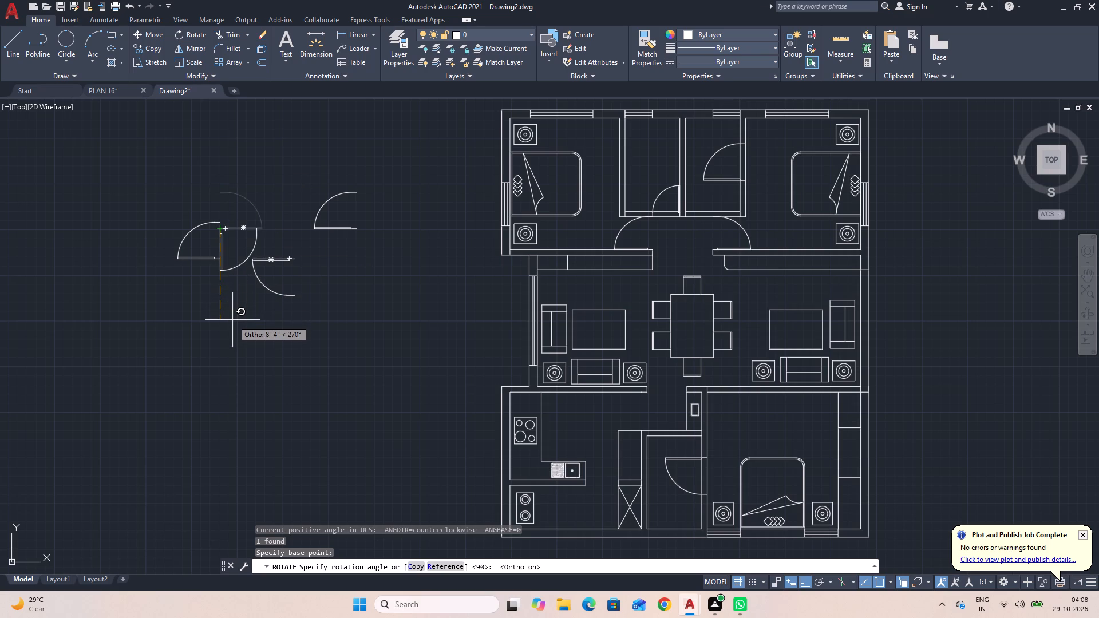
left_click(232, 320)
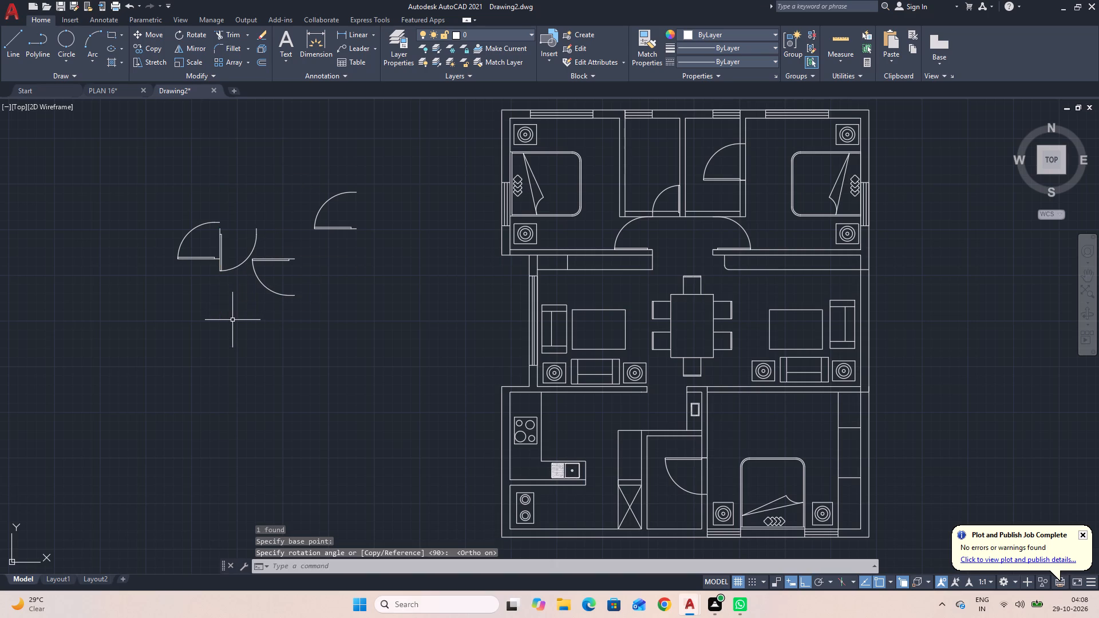
Copy the newly rotated spare door by its leaf's upper end to the north-west corner of the south-east bedroom, on the north wall's outer line.
left_click(221, 267)
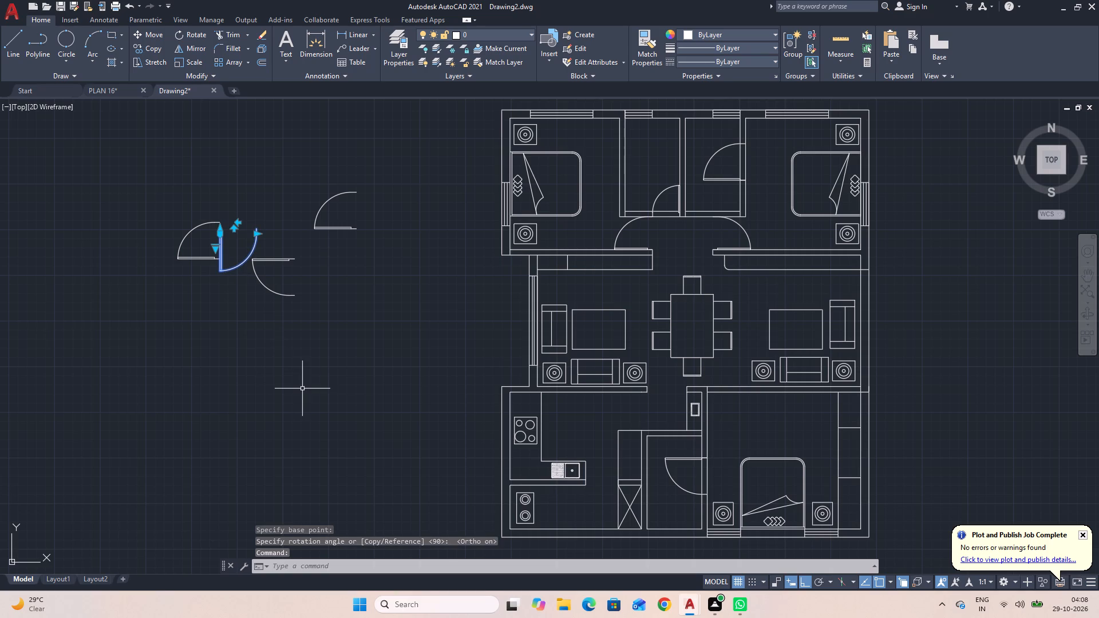
type("CO")
key("space")
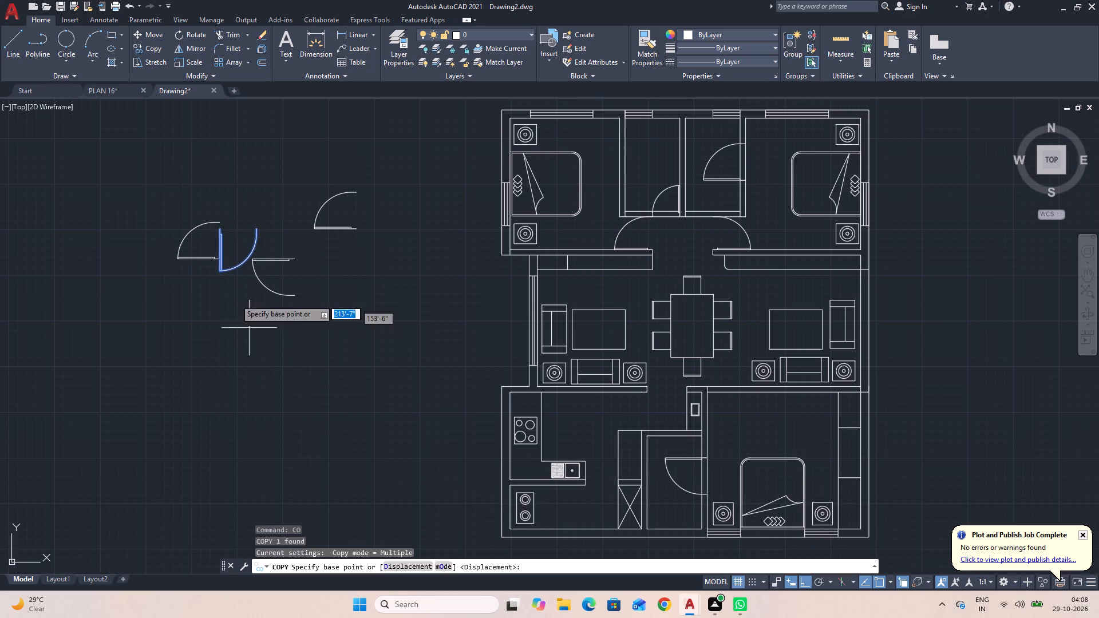
left_click(220, 227)
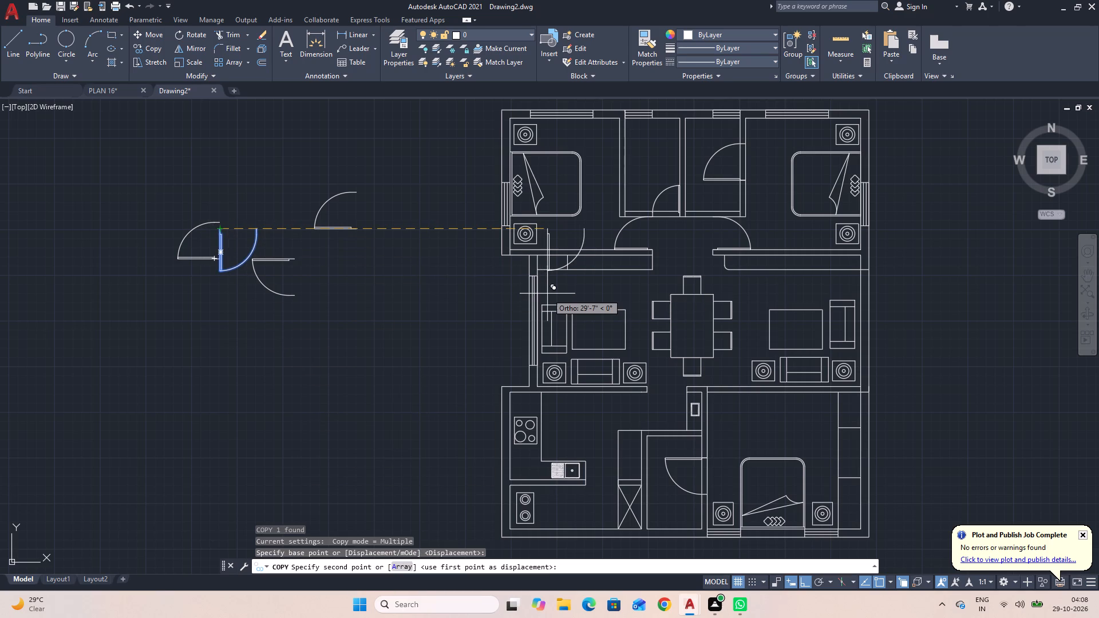
key("F8")
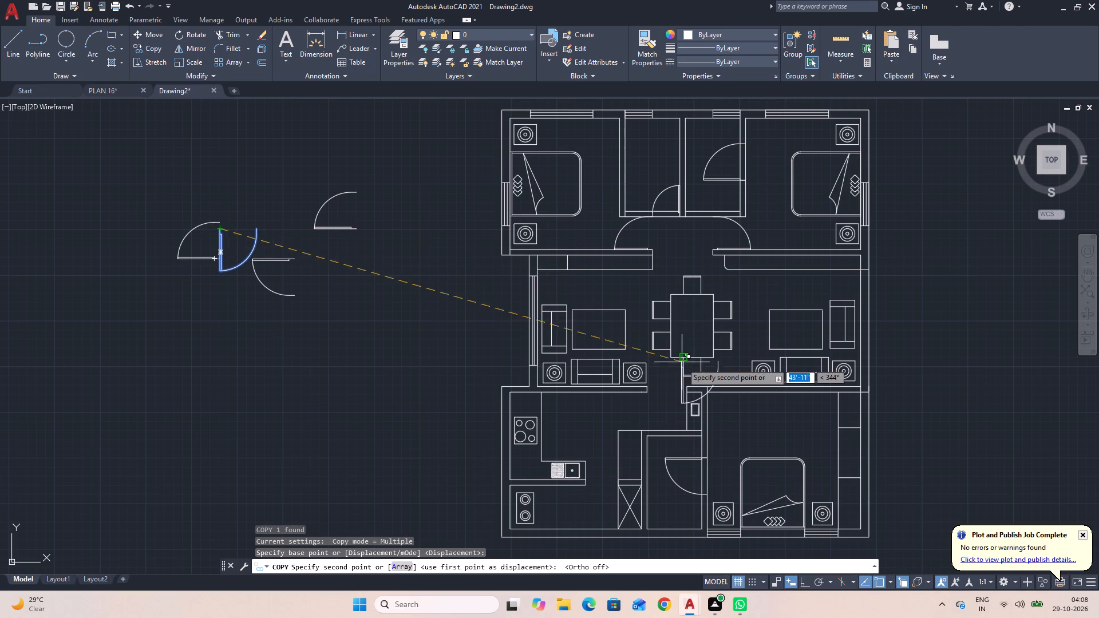
scroll(701, 389, "up", 2)
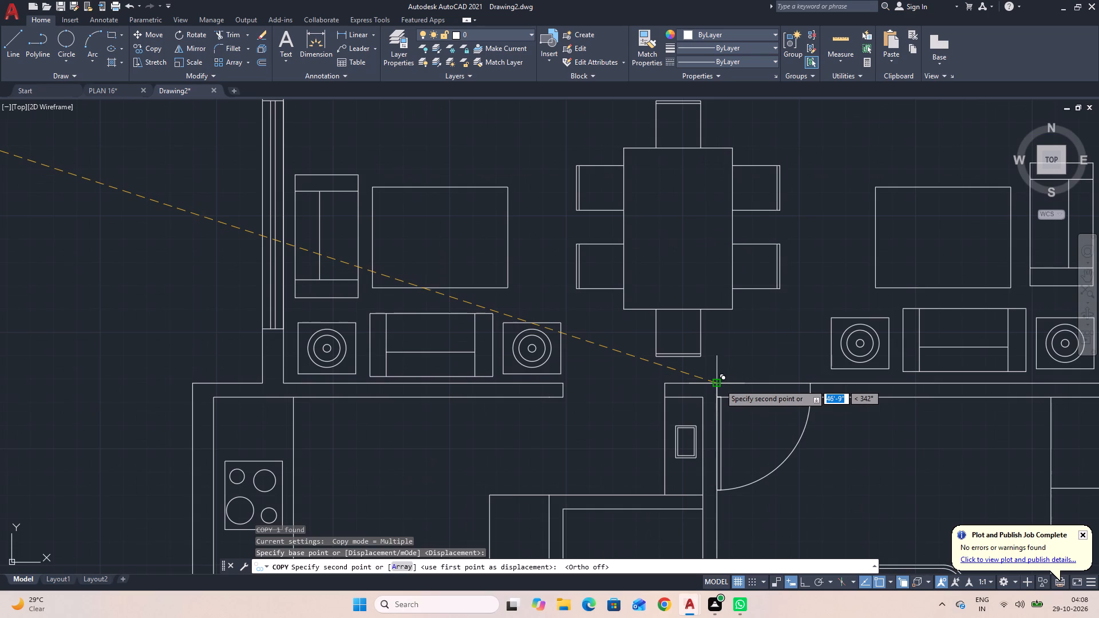
left_click(720, 385)
scroll(555, 371, "down", 1)
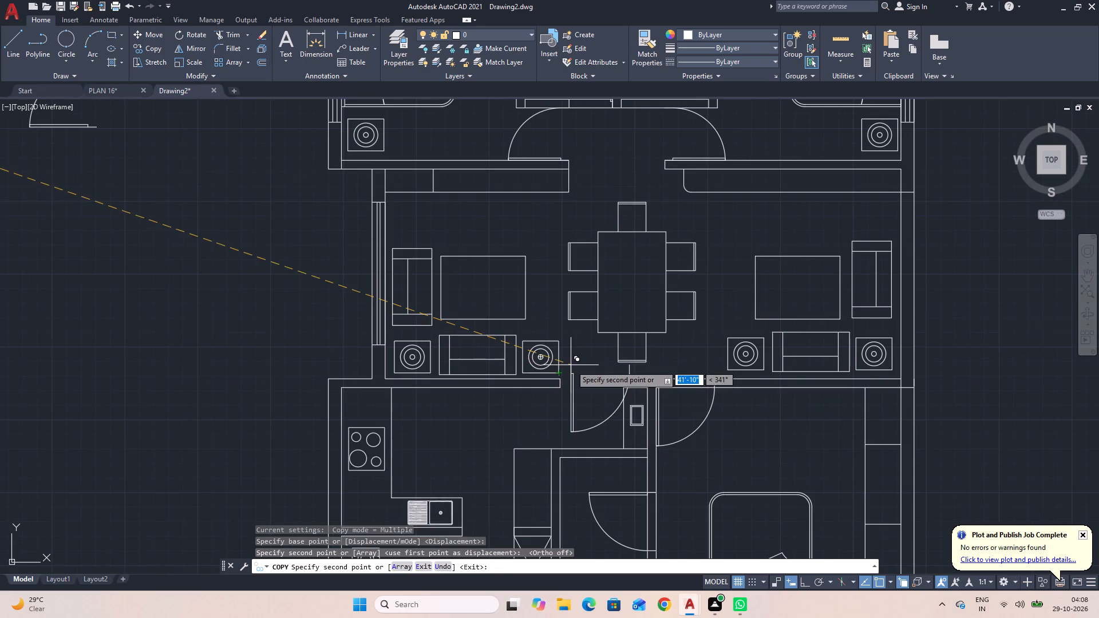
key("Escape")
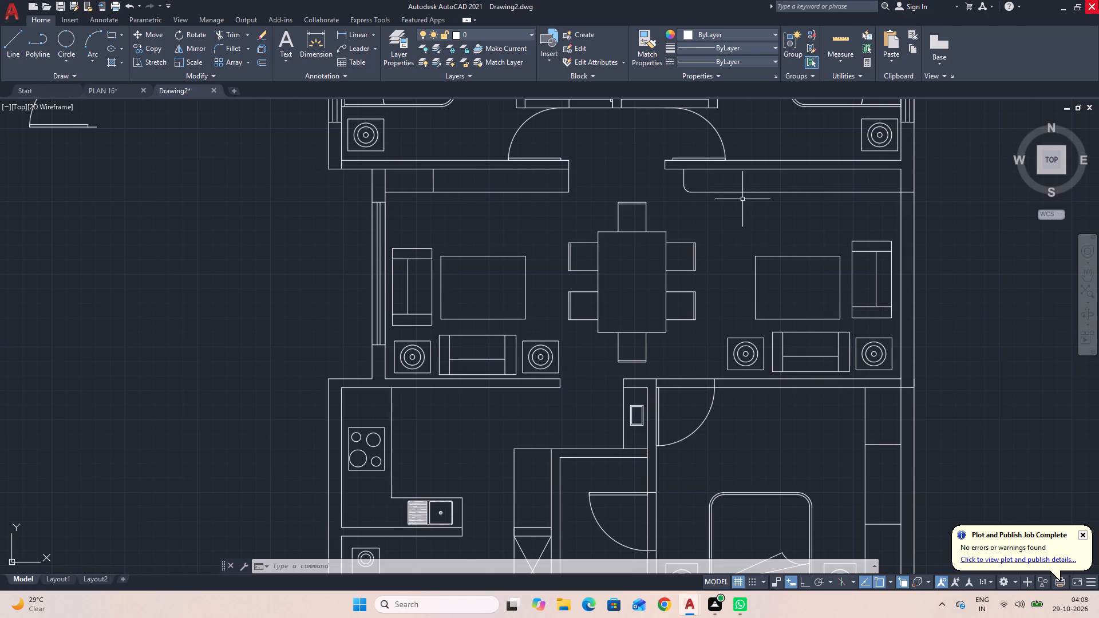
Trim the wall lines across the door openings of the two small north rooms, in the east room's east wall and the west room's south wall.
middle_click_drag(635, 183, 654, 352)
scroll(734, 260, "down", 1)
middle_click_drag(696, 300, 694, 260)
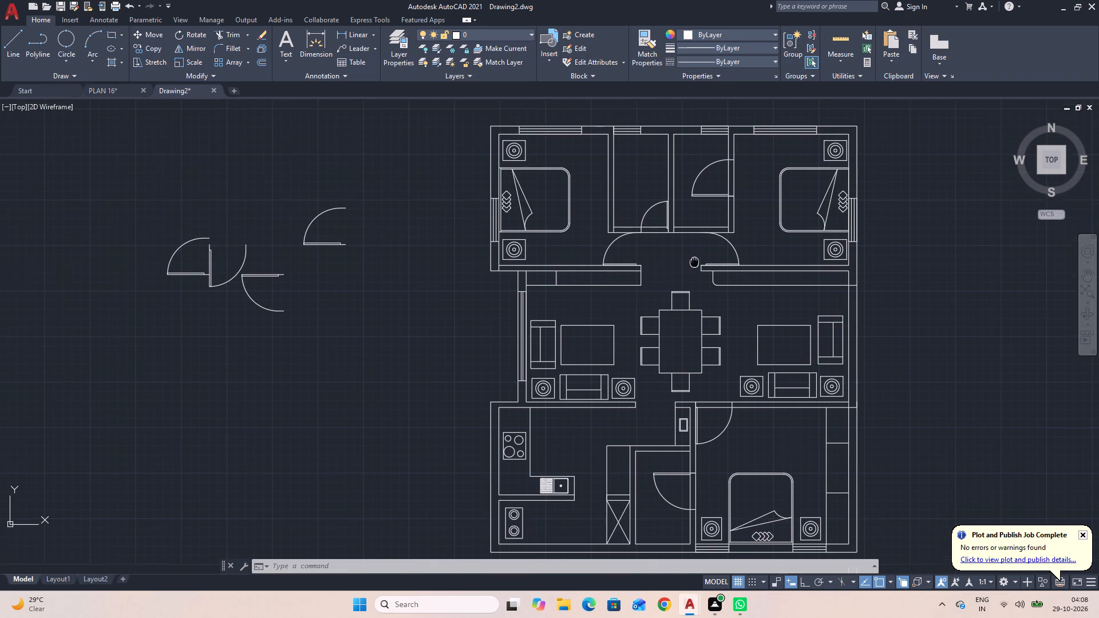
middle_click_drag(694, 260, 694, 256)
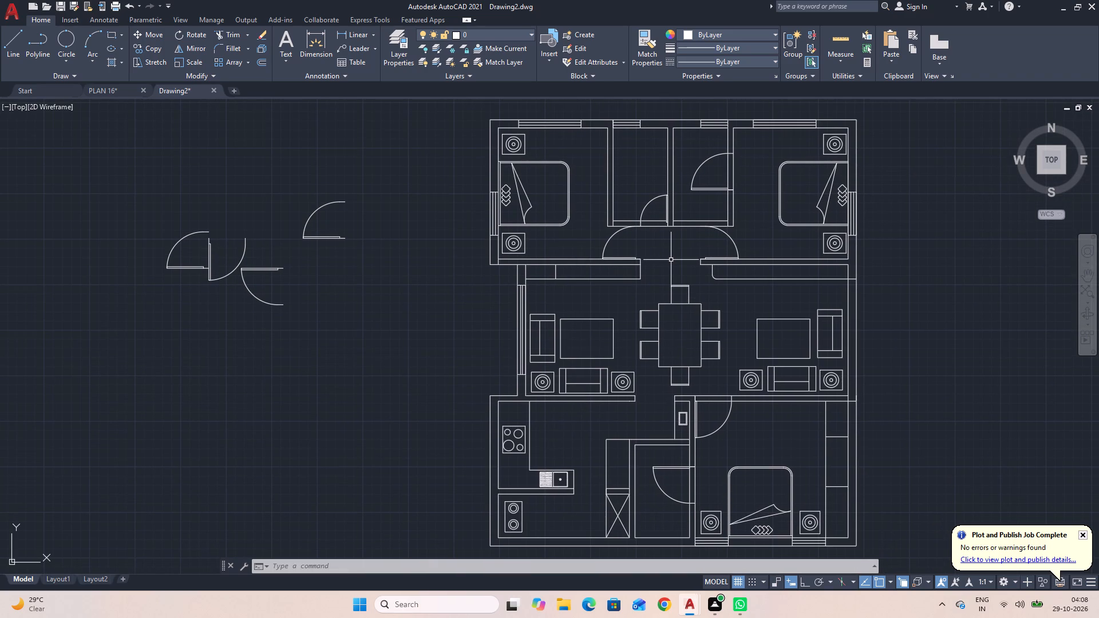
type("TR")
key("space")
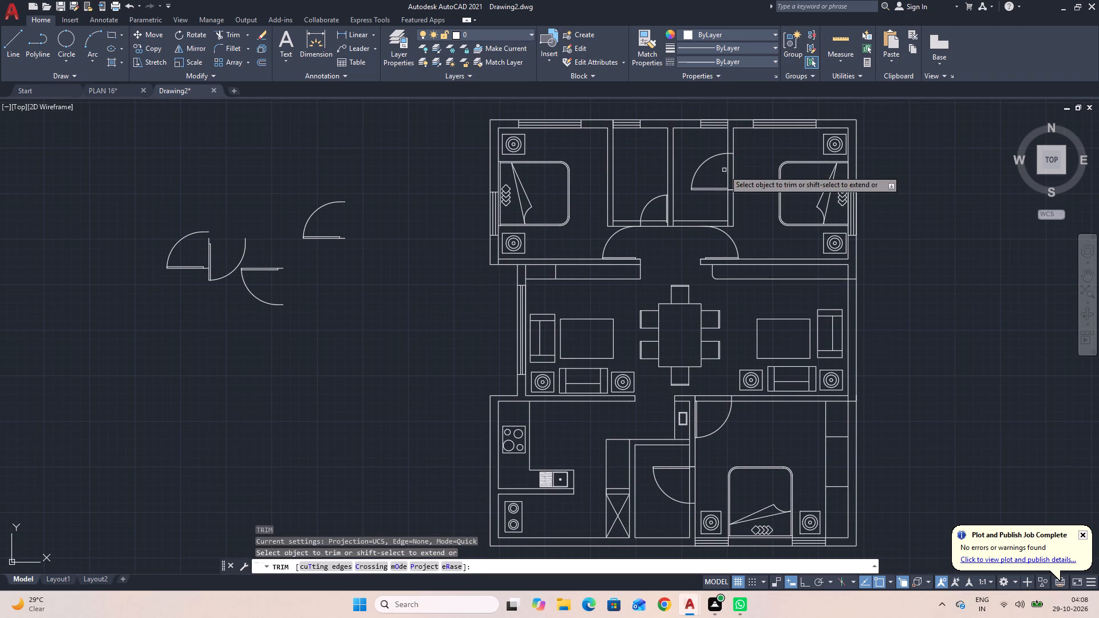
left_click(724, 171)
left_click(741, 171)
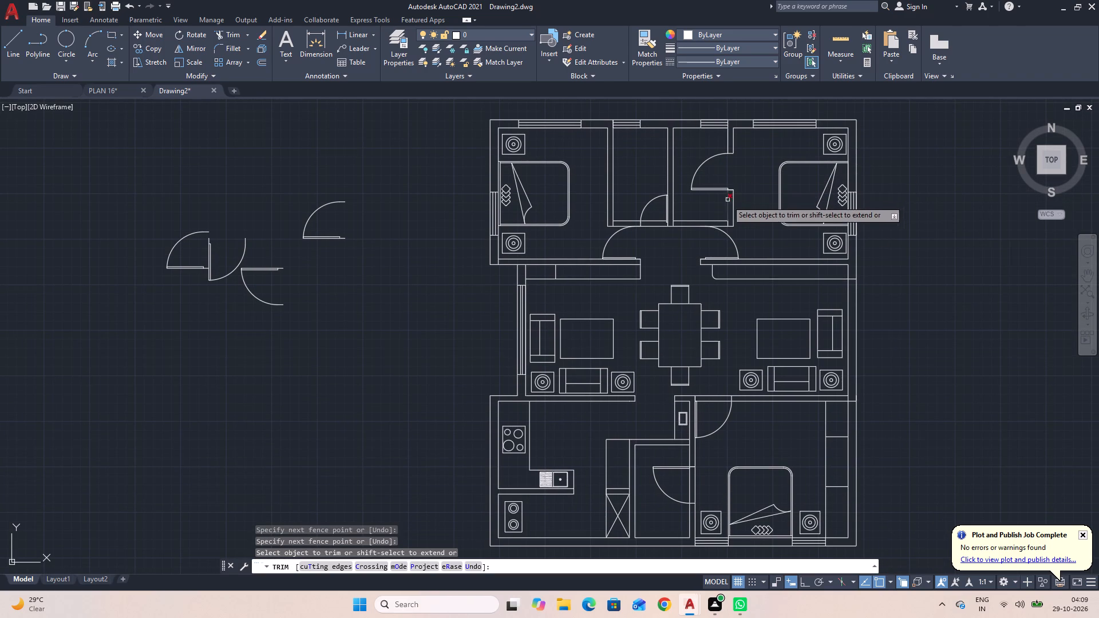
left_click(656, 213)
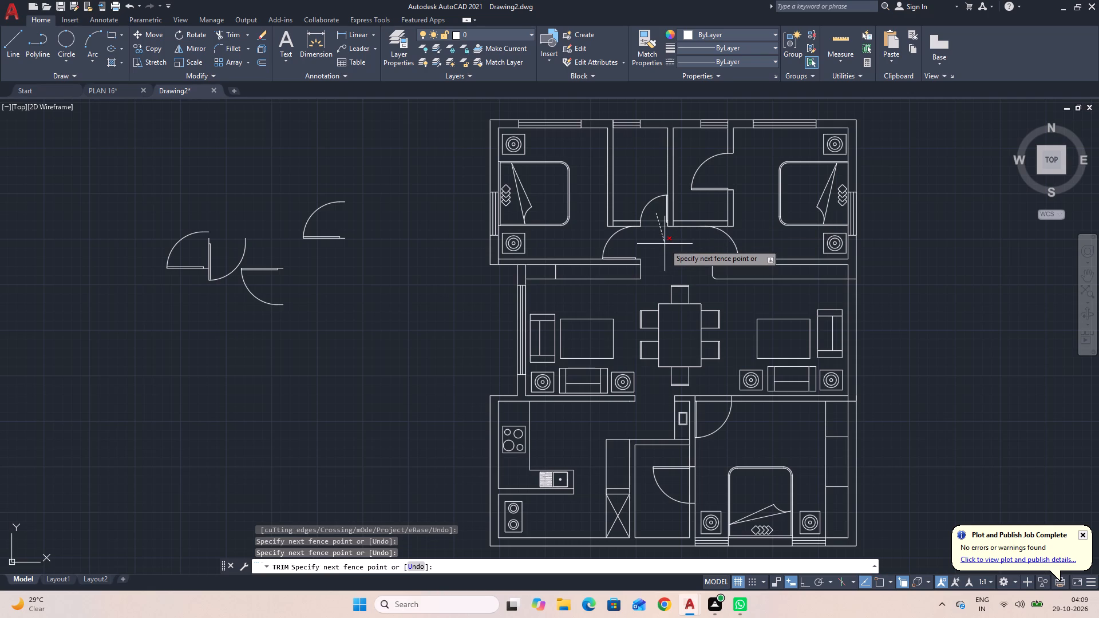
left_click(655, 247)
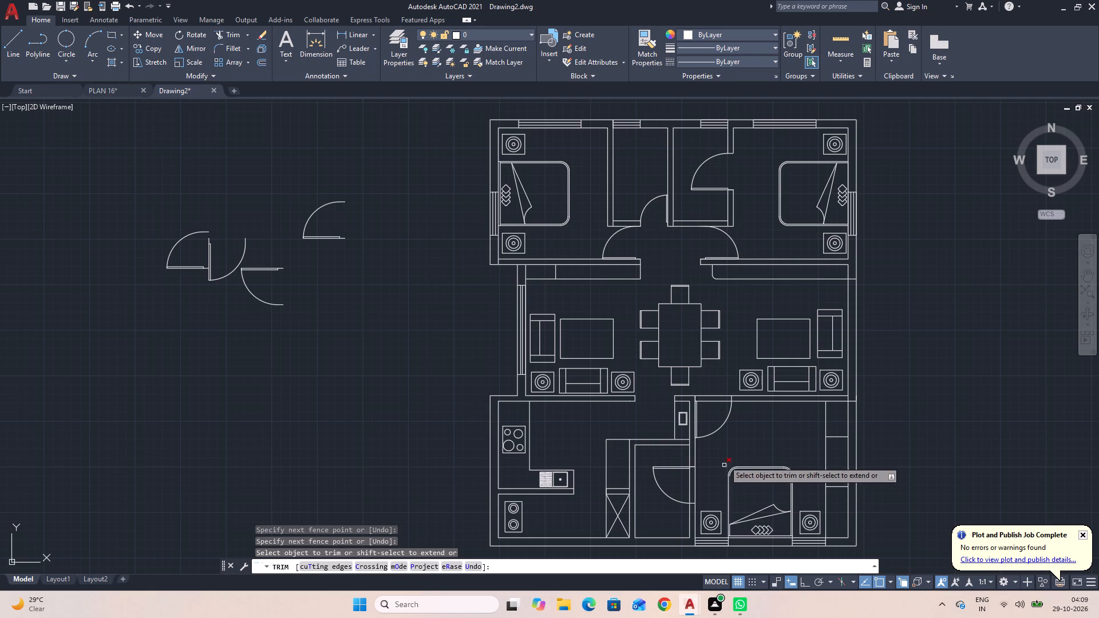
Trim the wall lines across the south-east bedroom's north doorway and the doorway between it and the small south room.
left_click(713, 410)
left_click(715, 388)
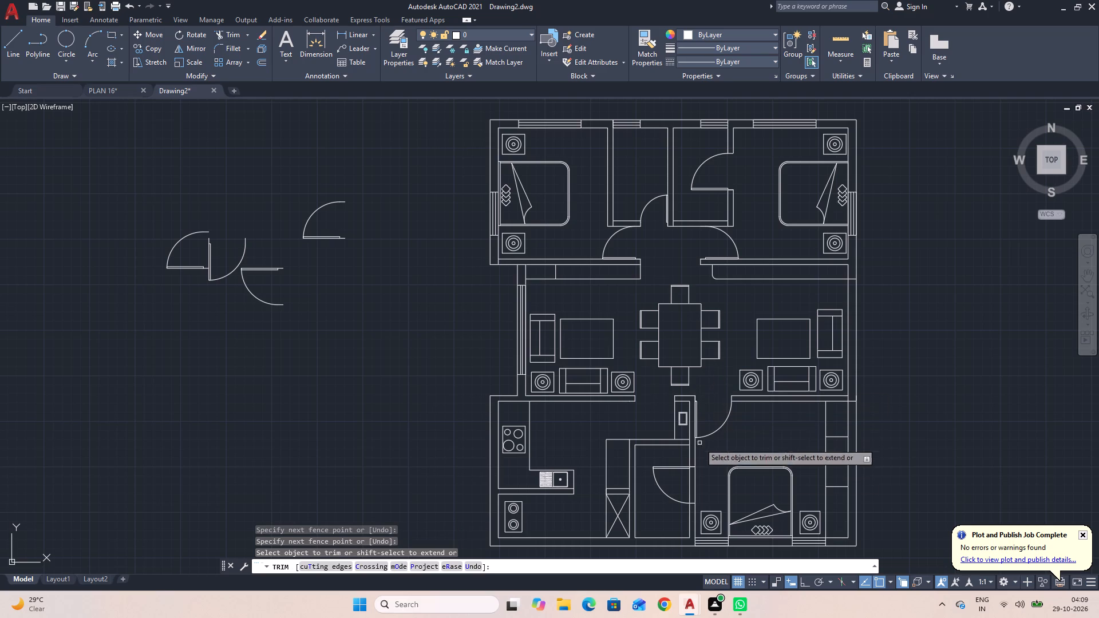
left_click(681, 481)
left_click(697, 482)
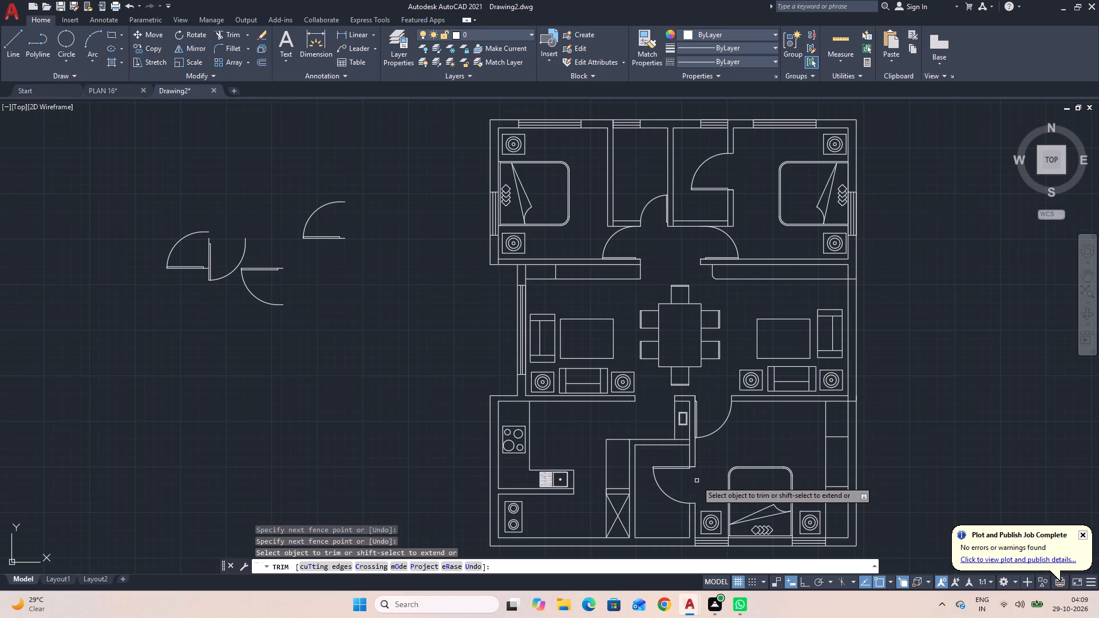
middle_click_drag(697, 481, 697, 389)
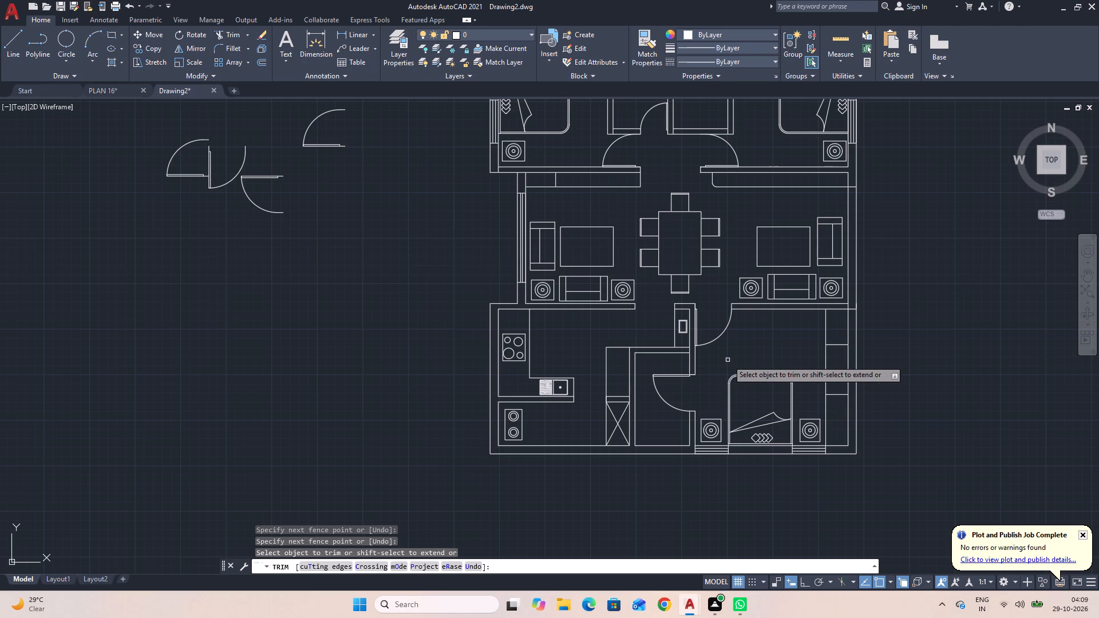
key("Escape")
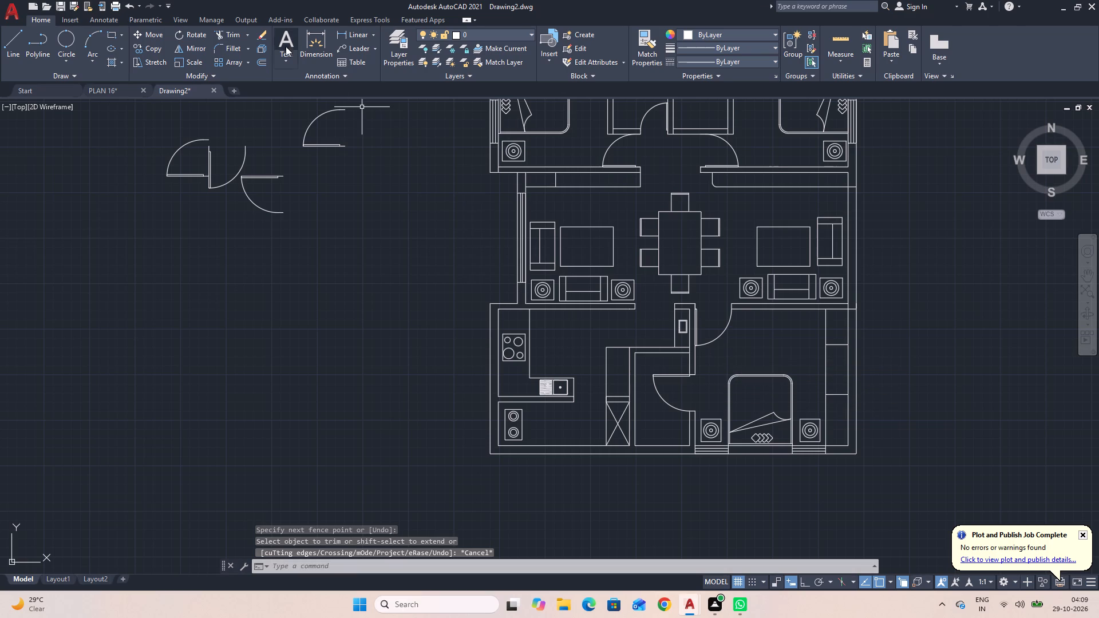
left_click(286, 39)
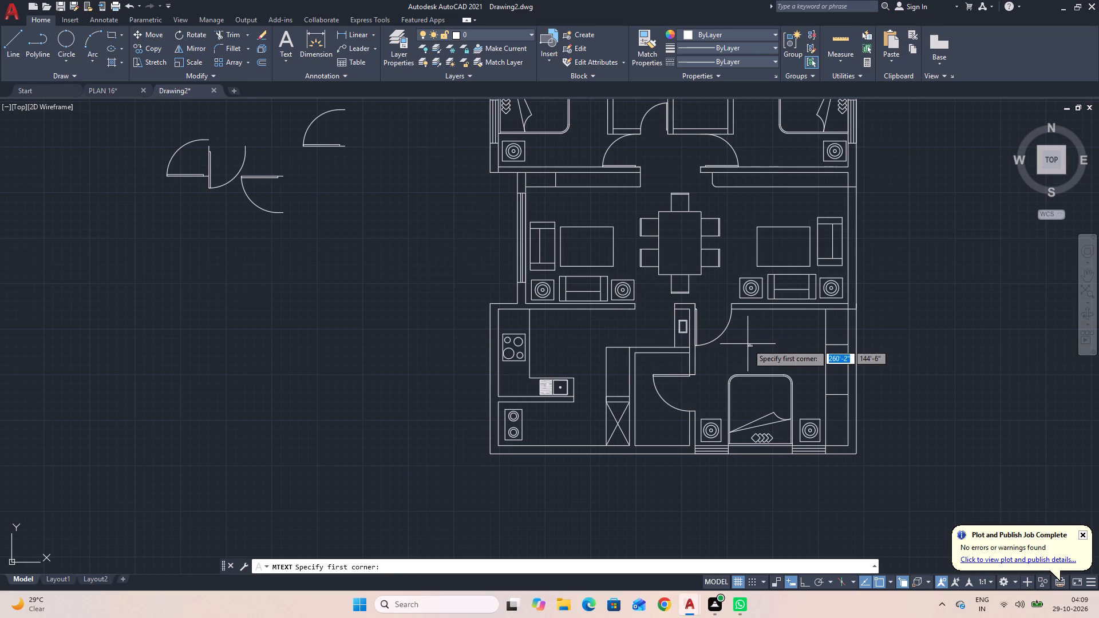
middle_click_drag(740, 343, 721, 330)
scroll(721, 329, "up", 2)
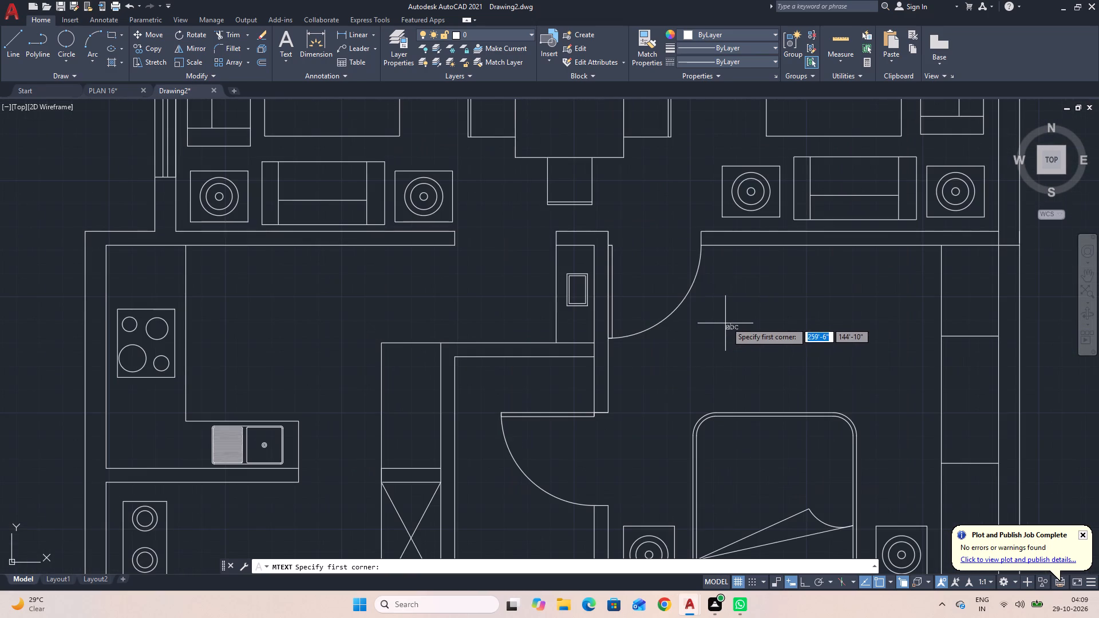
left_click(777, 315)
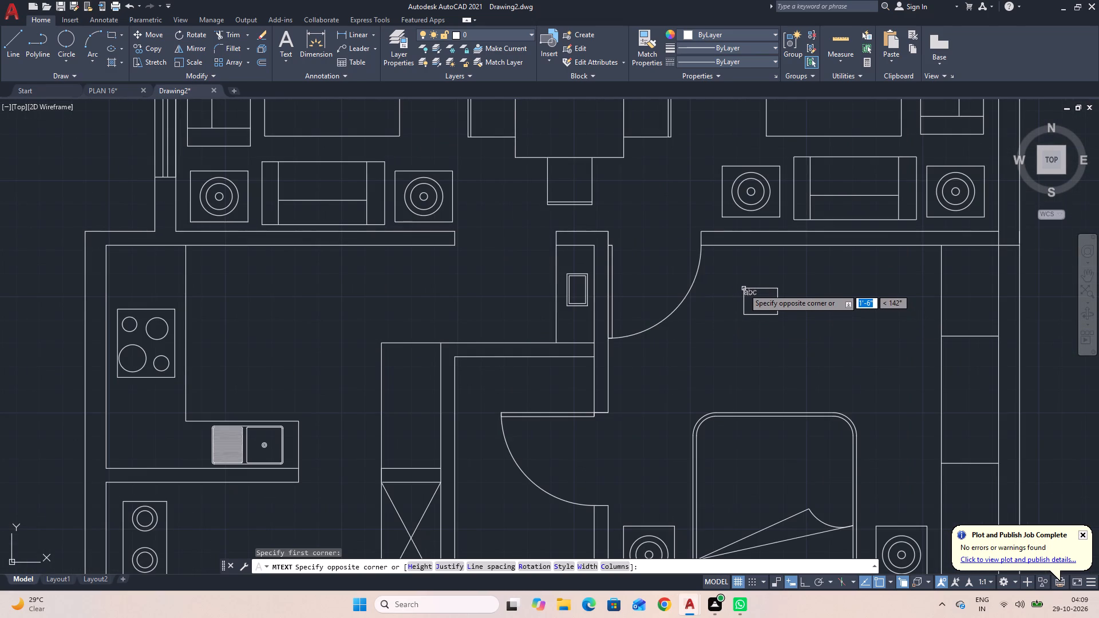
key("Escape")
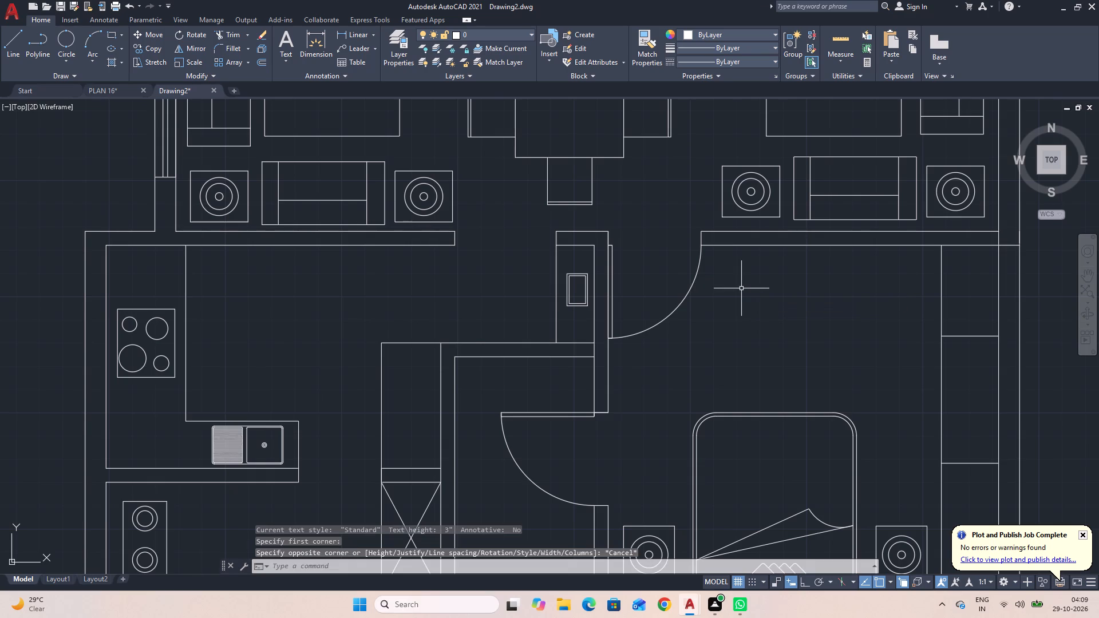
Add a multiline text label above the bed in the south-east bedroom, 7" high, reading M-BEDROOM with 14'X12' on the second line.
key("space")
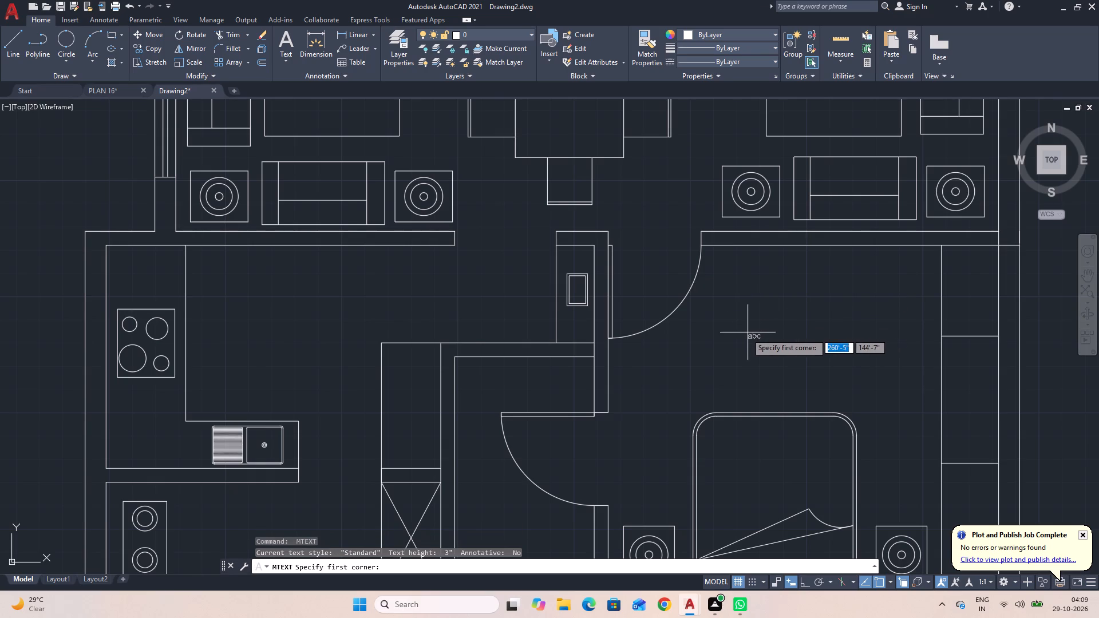
left_click(745, 335)
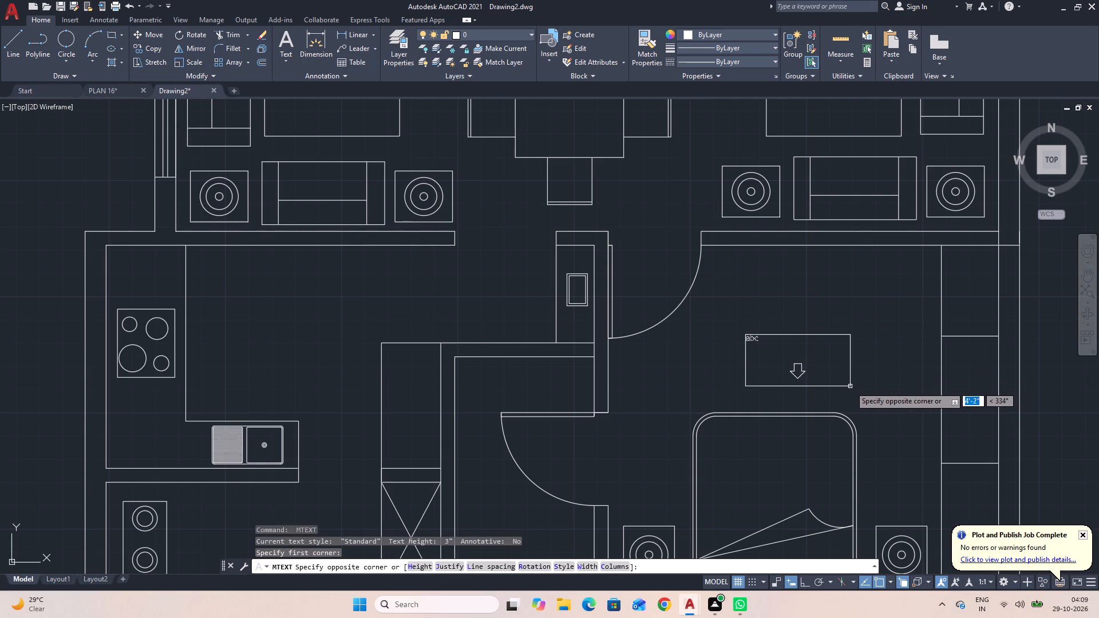
left_click(850, 386)
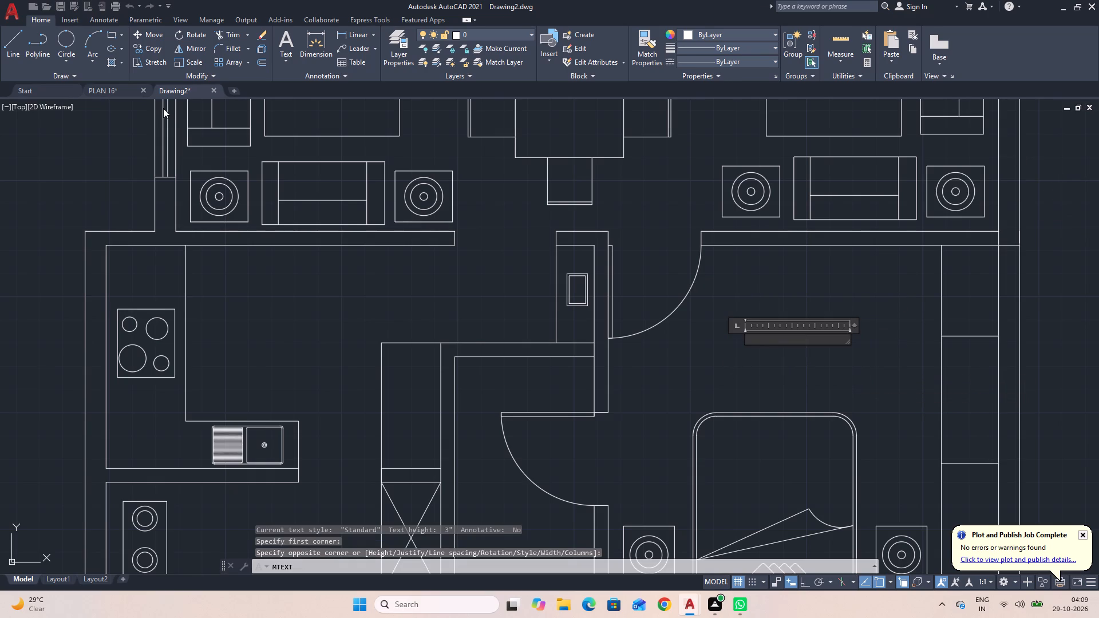
left_click(141, 44)
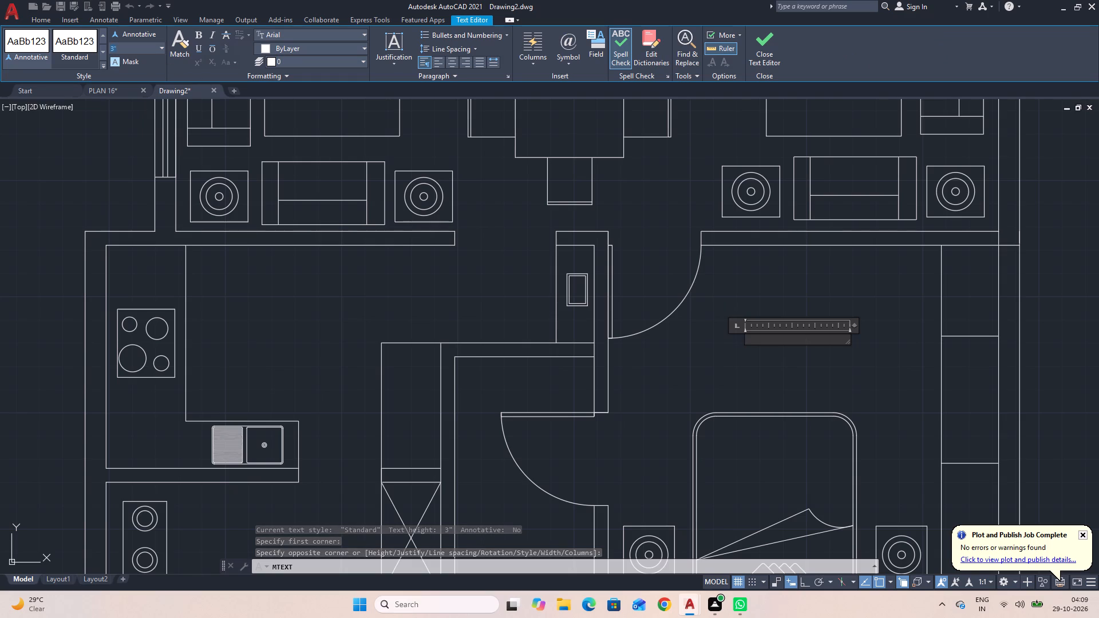
key("7")
key("Return")
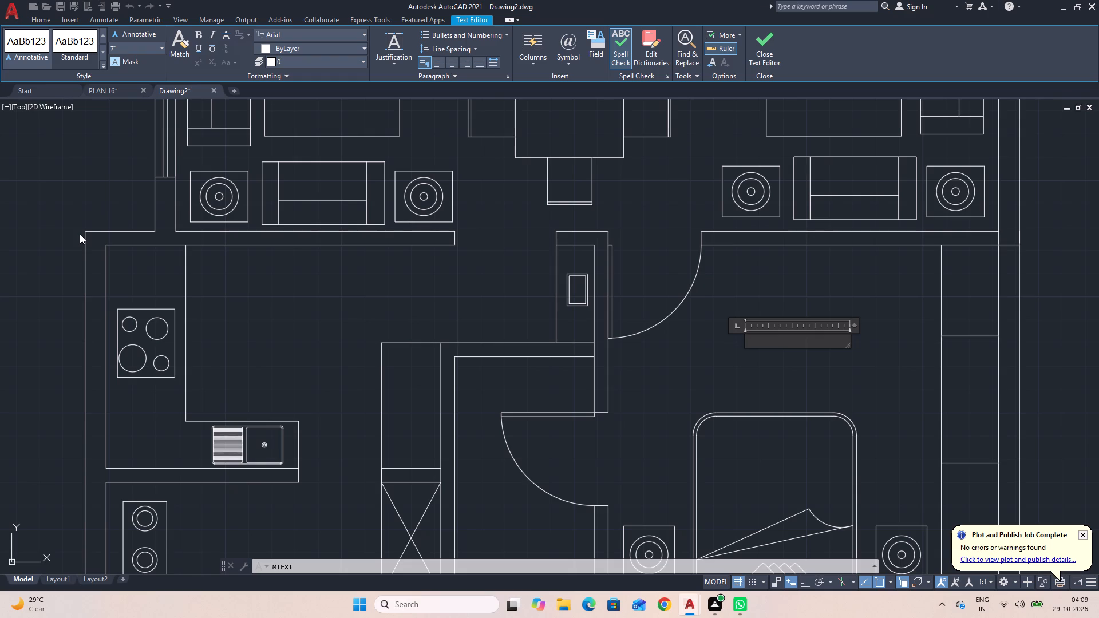
key("m")
key("minus")
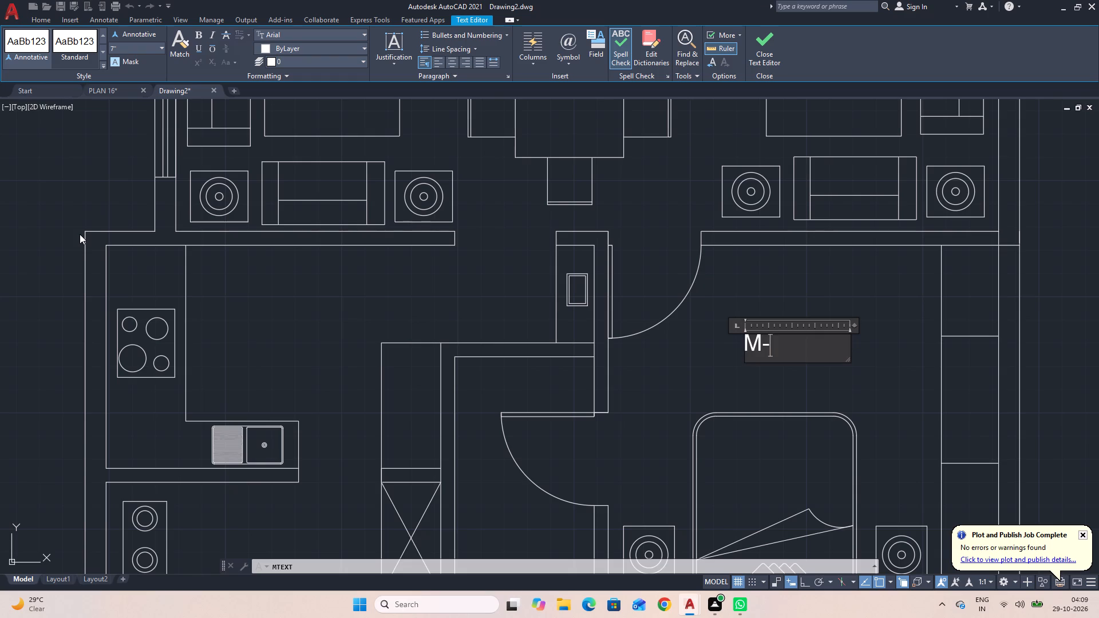
key("b")
type("ED")
type("RO")
type("OM")
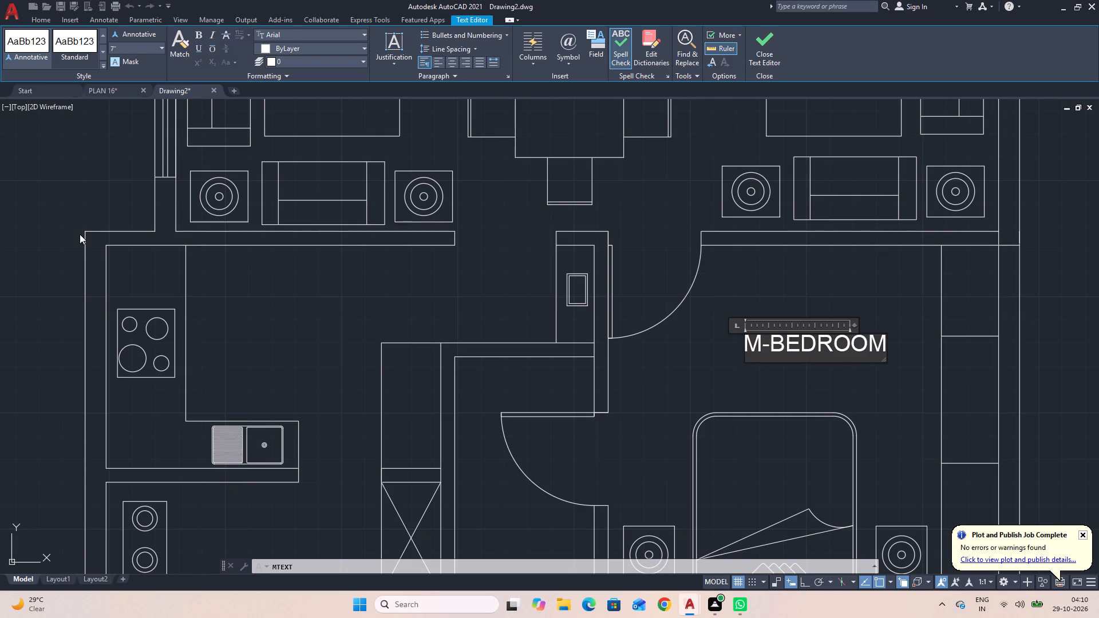
key("Return")
type("14")
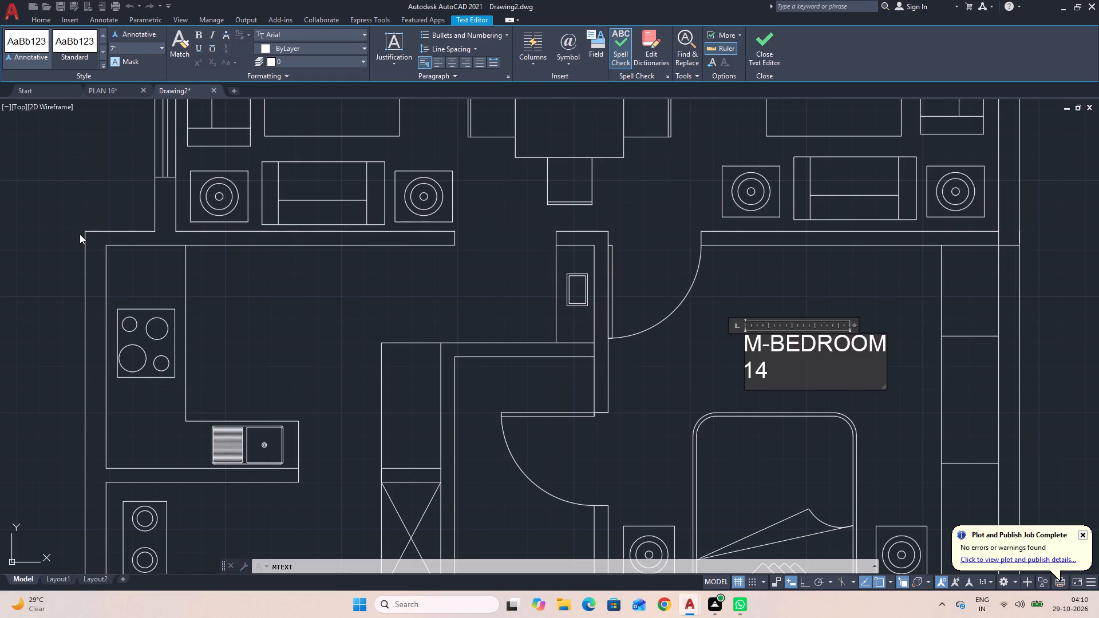
key("apostrophe")
key("x")
type("12")
key("apostrophe")
left_click(681, 376)
Copy the south-east bedroom's M-BEDROOM label by its top-left corner into the kitchen and the south-west room directly south of it.
left_click(782, 347)
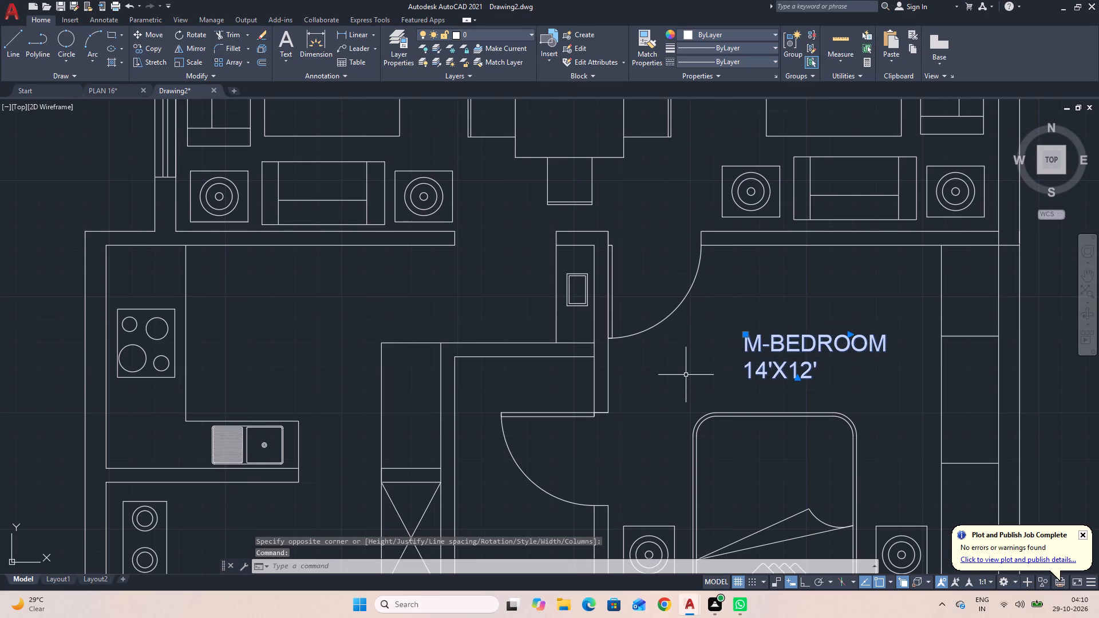
type("C0")
key("BackSpace")
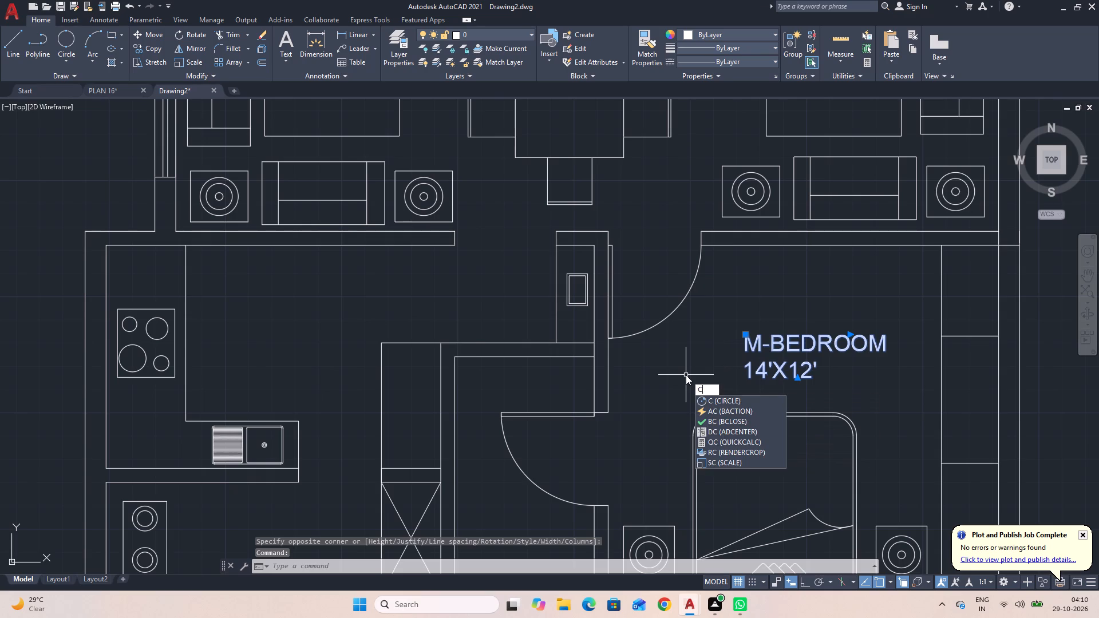
key("o")
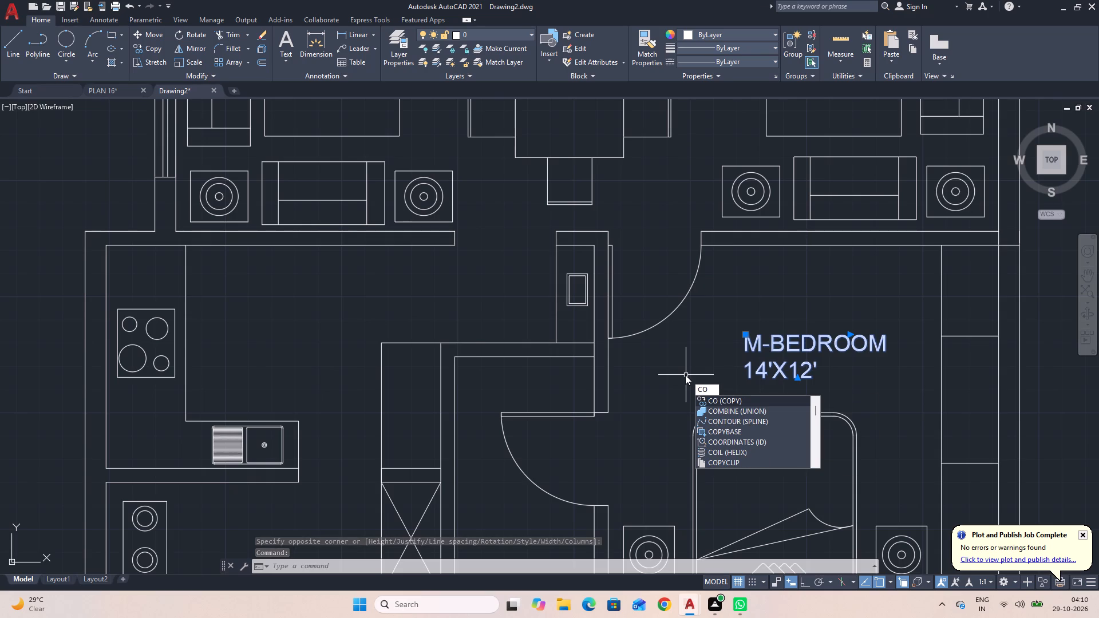
key("space")
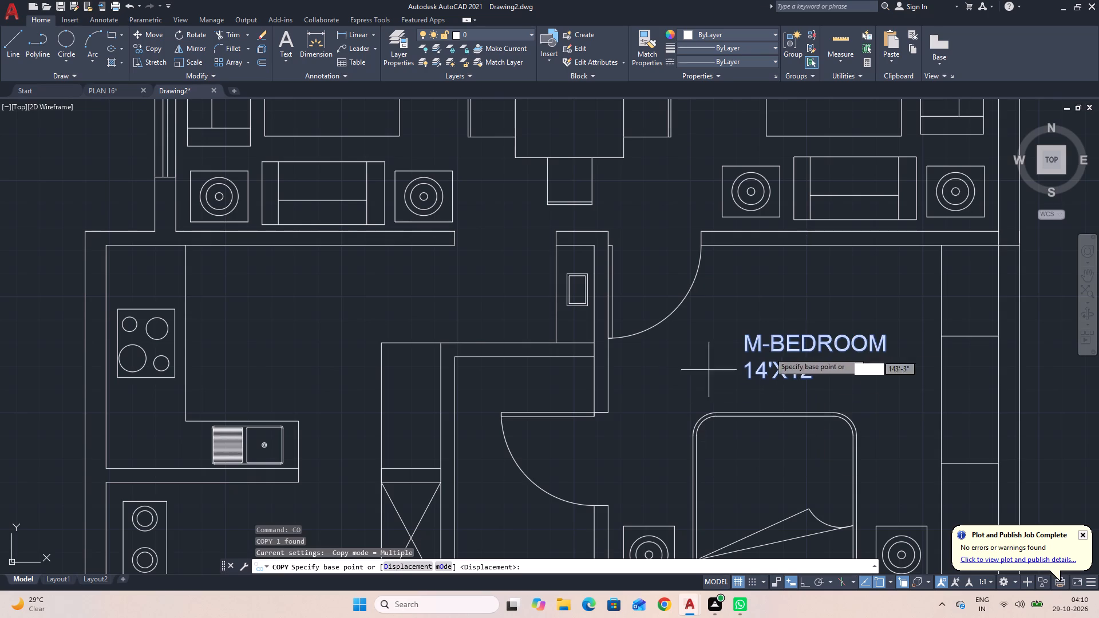
left_click(745, 333)
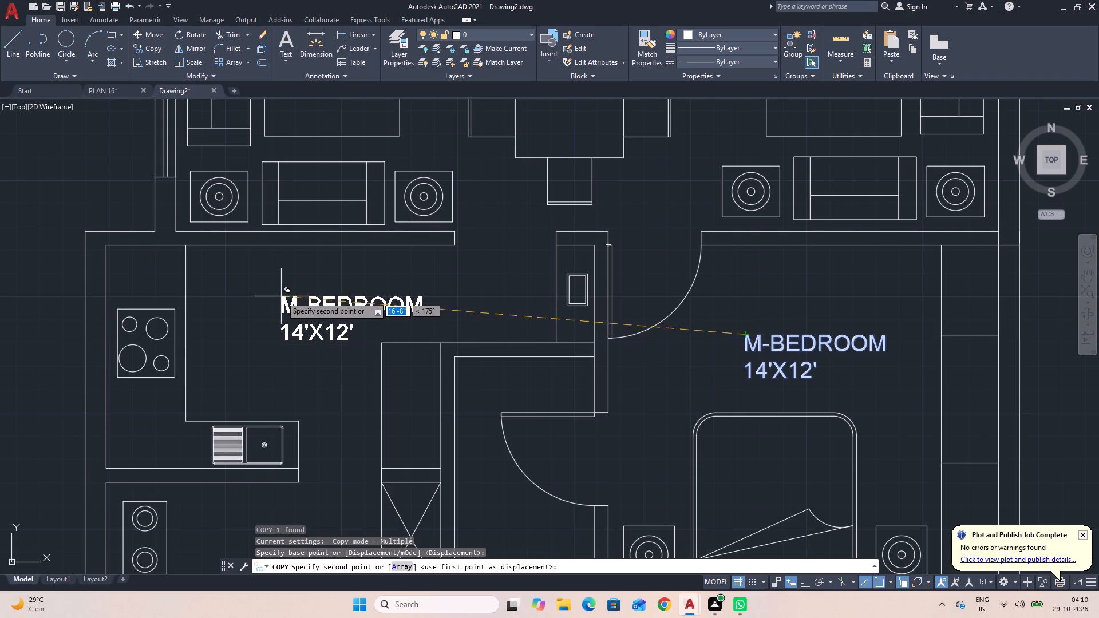
left_click(205, 358)
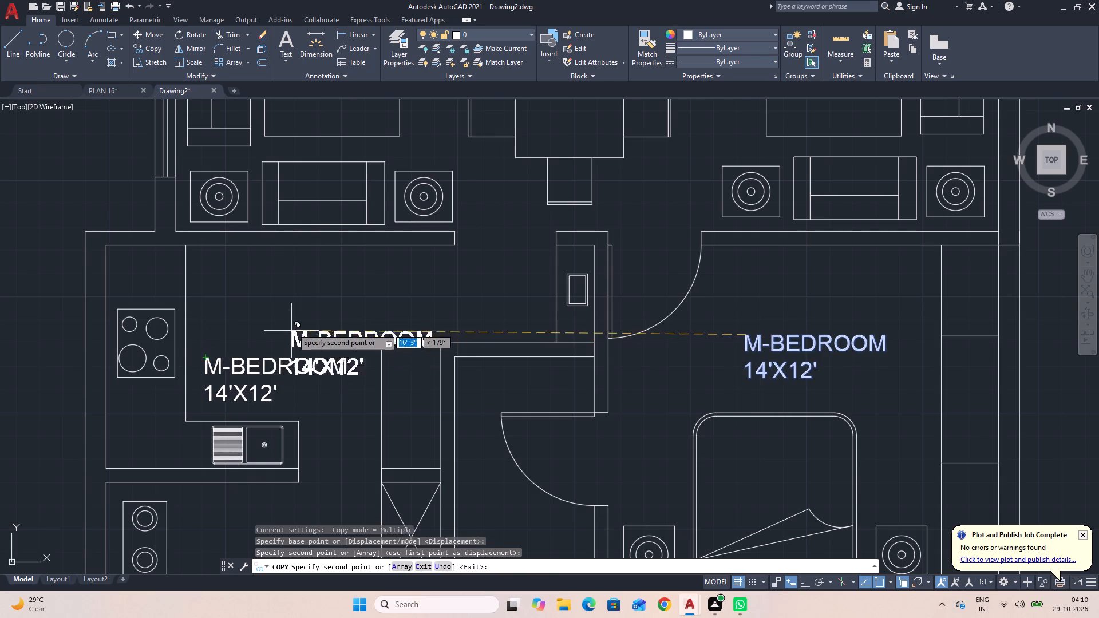
scroll(310, 312, "down", 1)
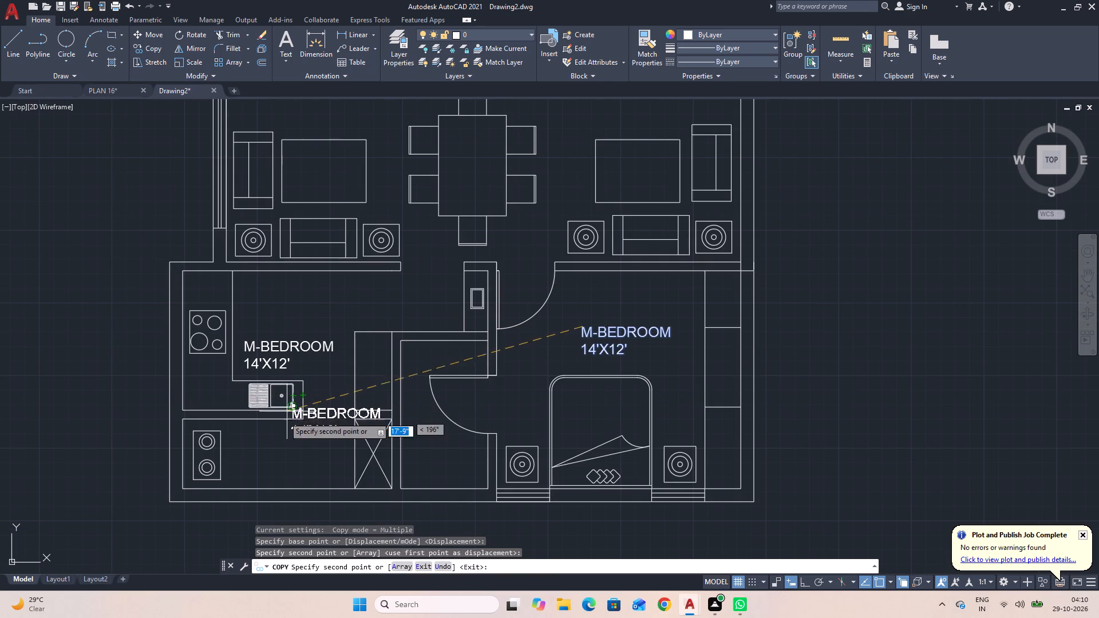
left_click(239, 440)
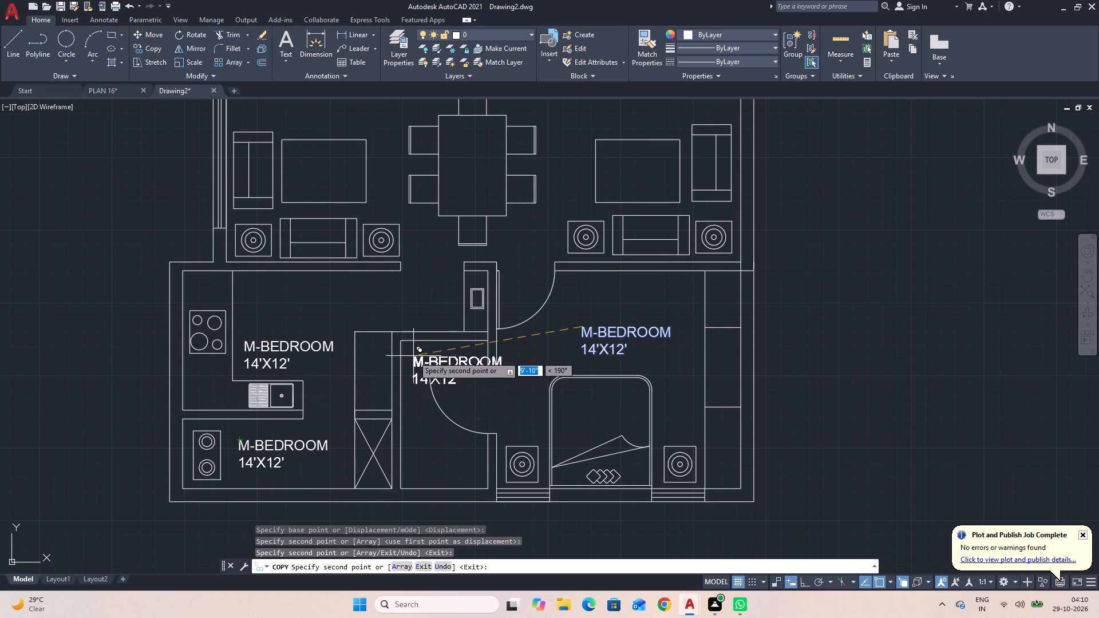
scroll(404, 347, "up", 1)
scroll(404, 347, "down", 1)
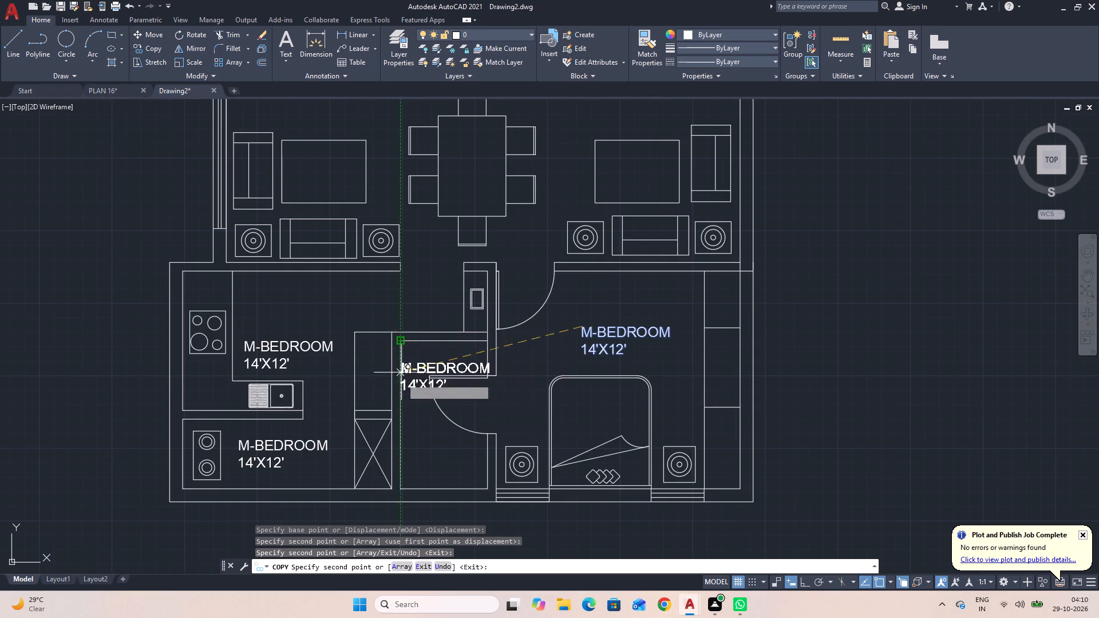
scroll(394, 375, "up", 2)
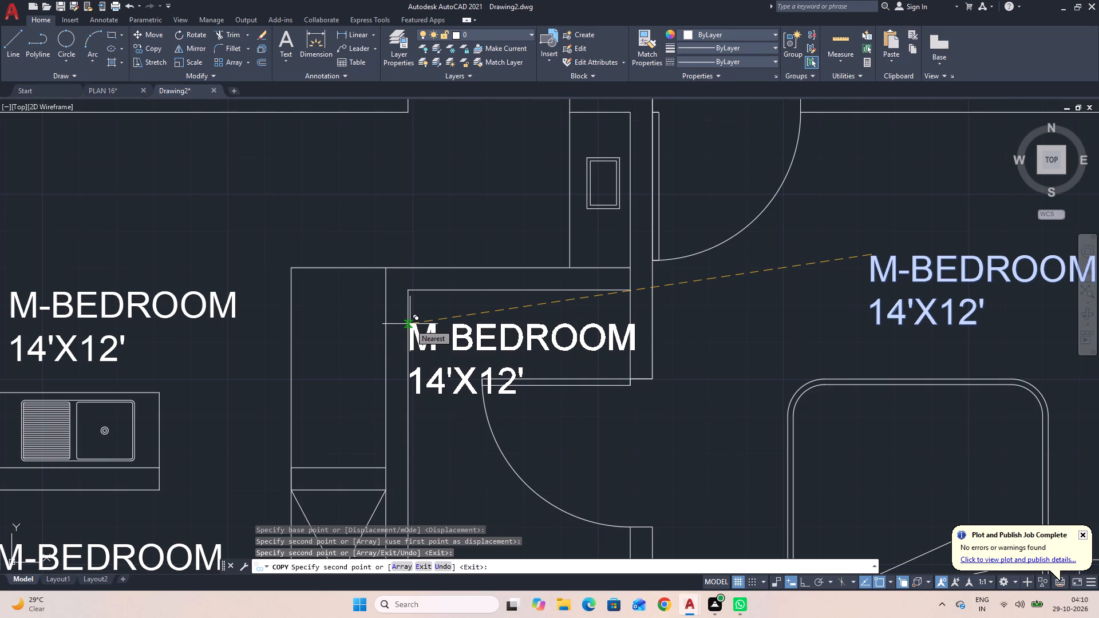
key("Escape")
scroll(410, 323, "down", 1)
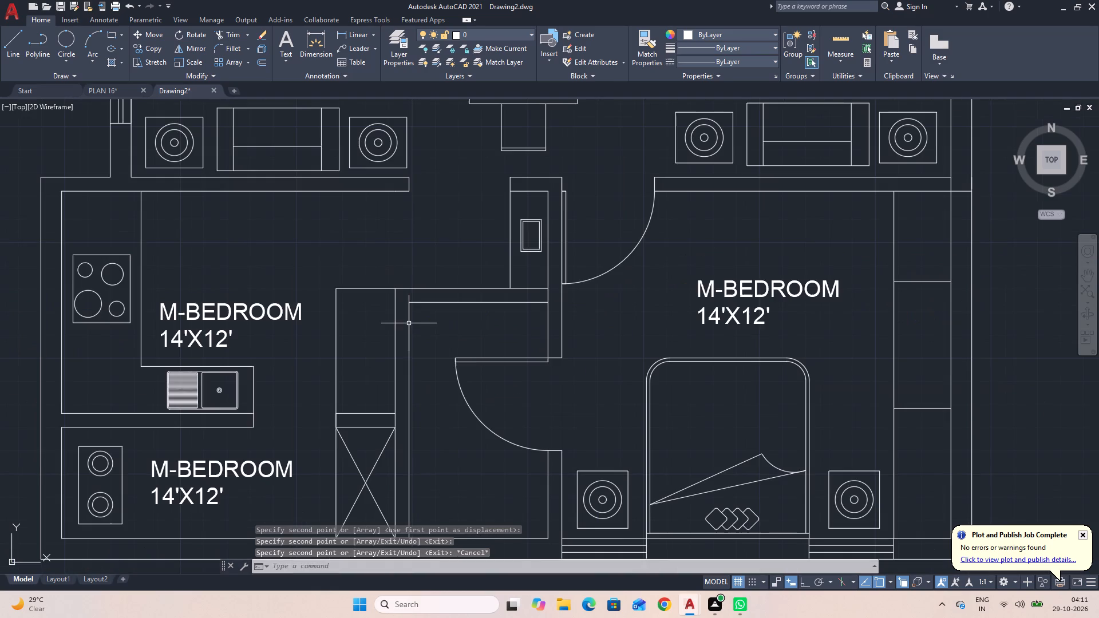
left_click(471, 362)
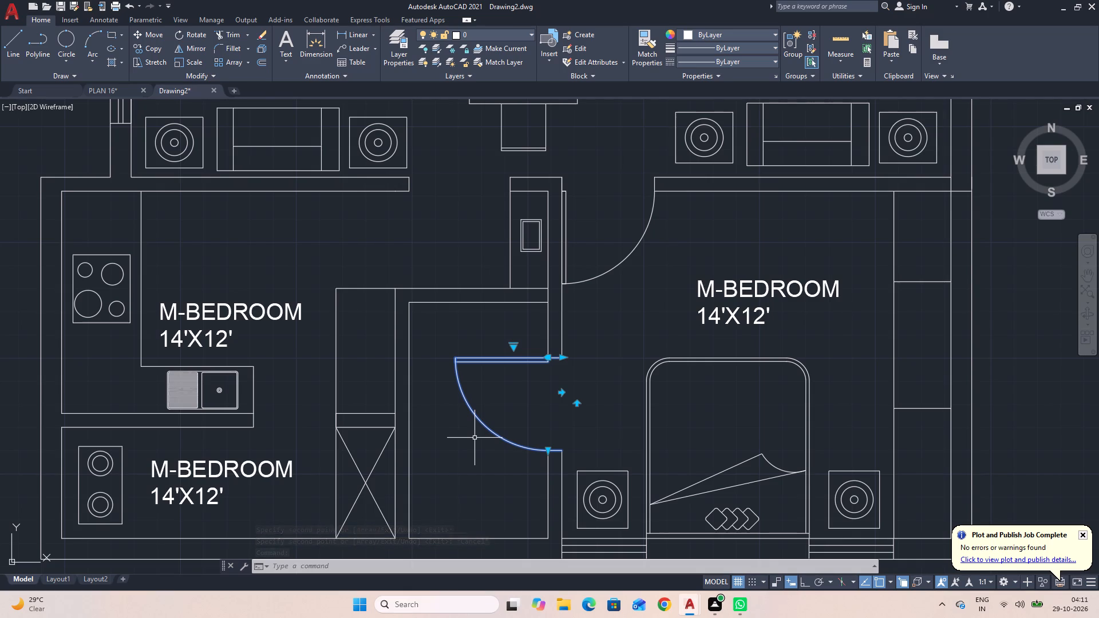
key("Escape")
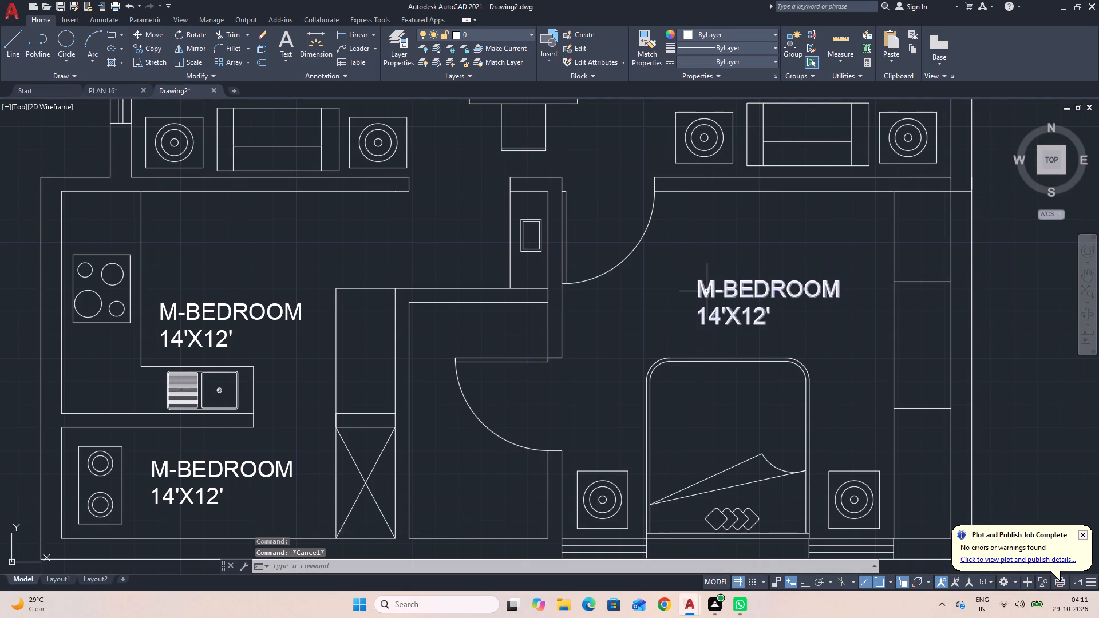
Copy the south-east bedroom's M-BEDROOM label into the small south room, below its door swing.
left_click(709, 290)
type("CO")
key("space")
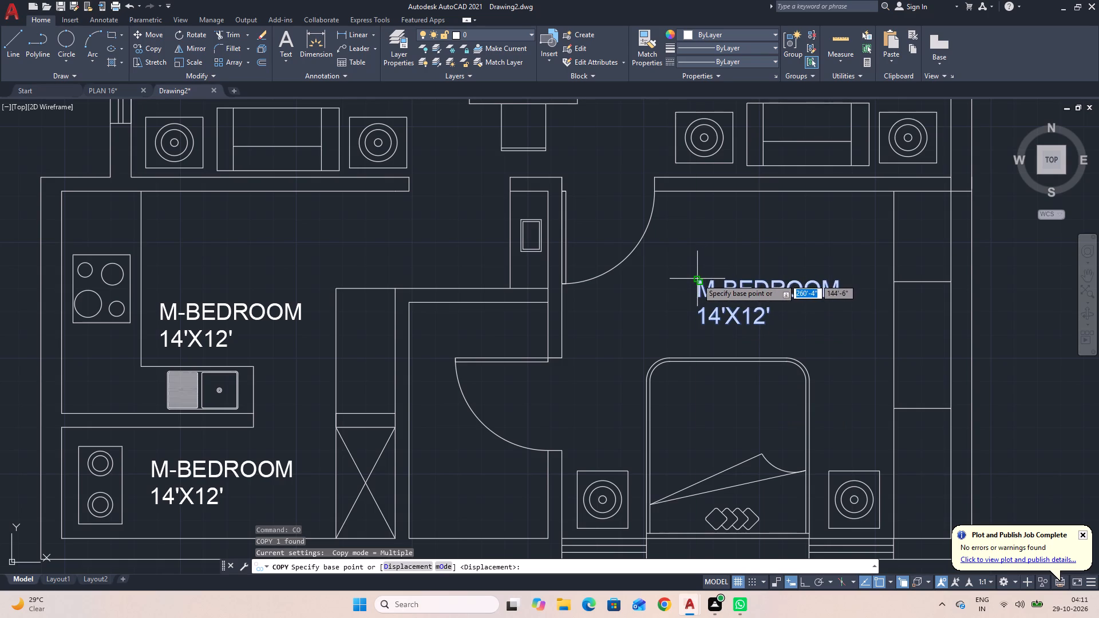
left_click(698, 279)
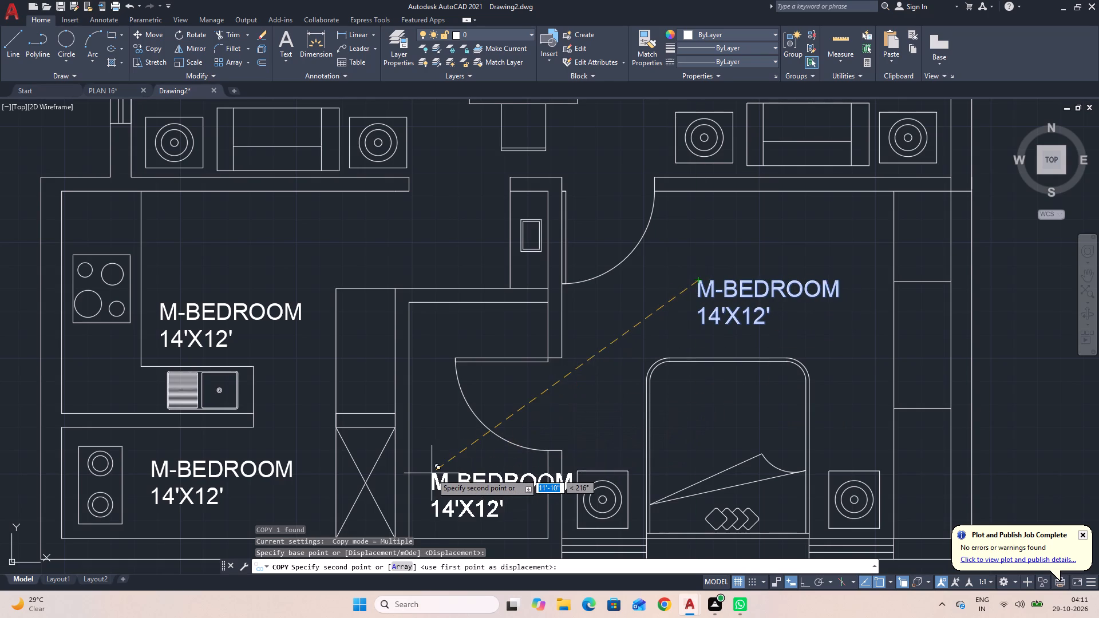
scroll(432, 473, "up", 2)
middle_click_drag(428, 476, 469, 253)
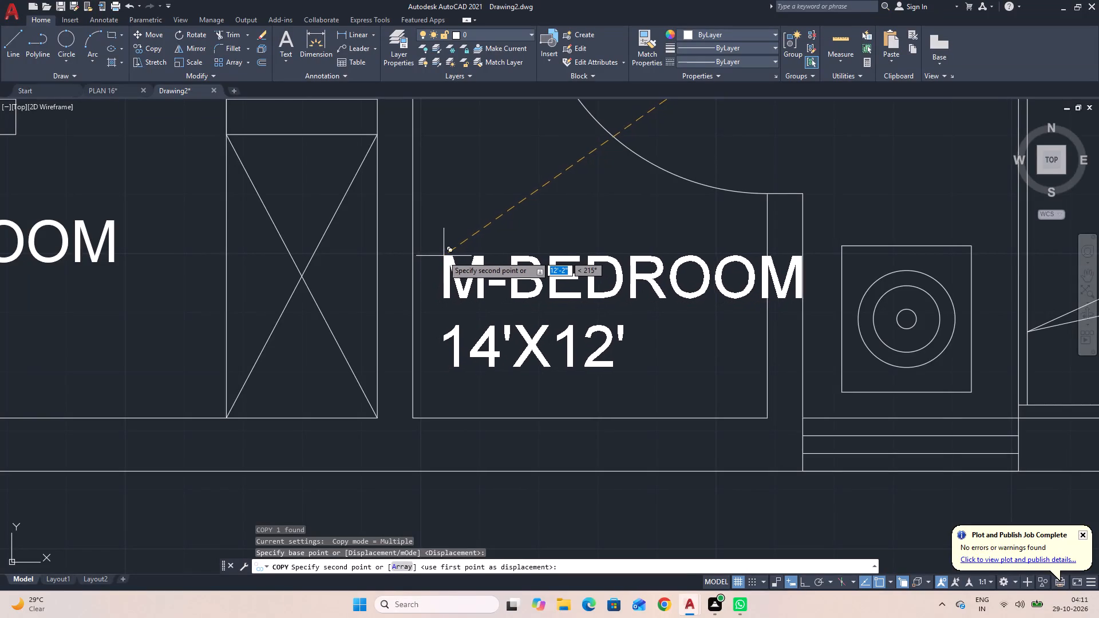
left_click(434, 257)
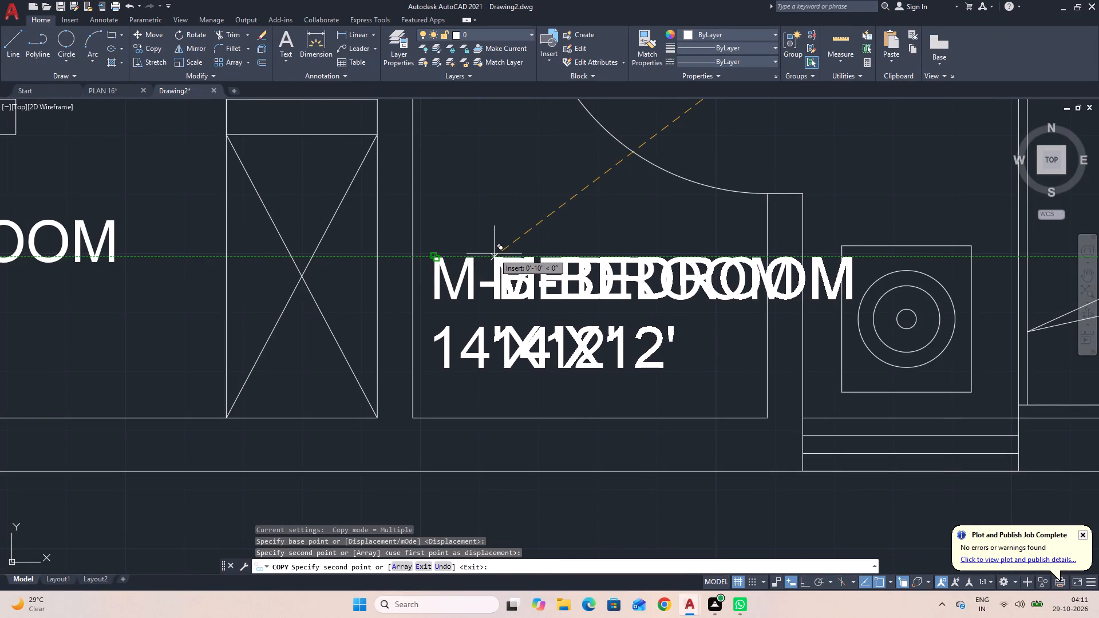
key("Escape")
Replace the room name in the small south room's label with UTILITY.
double_click(528, 284)
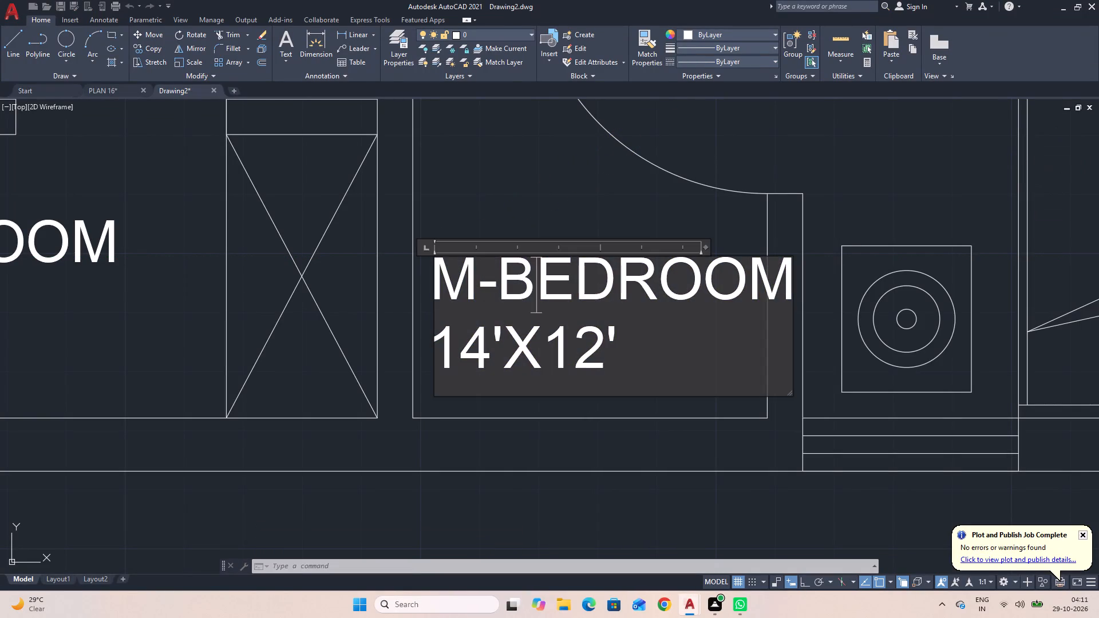
left_click(714, 293)
left_click(770, 291)
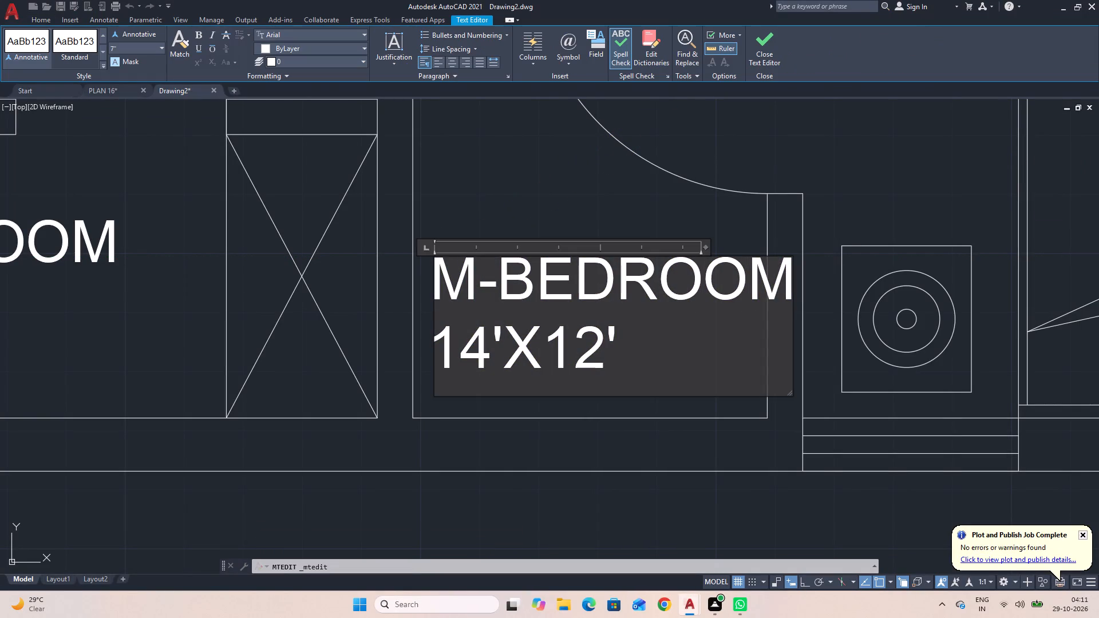
left_click(781, 291)
key("BackSpace")
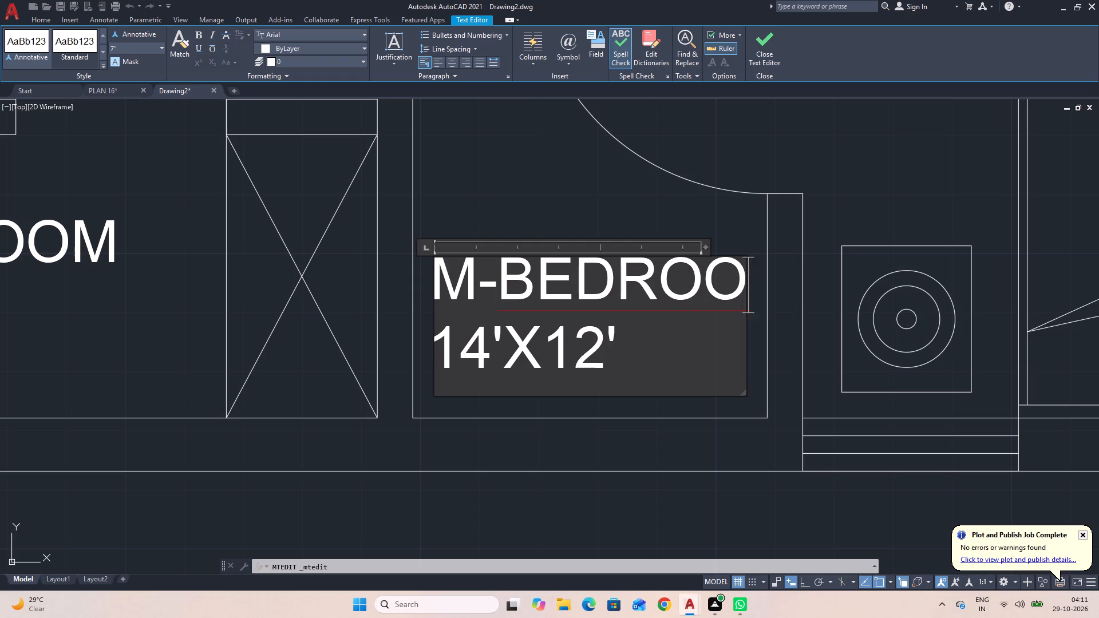
key("BackSpace")
key("BackSpace")
key("BackSpace")
key("BackSpace")
key("BackSpace")
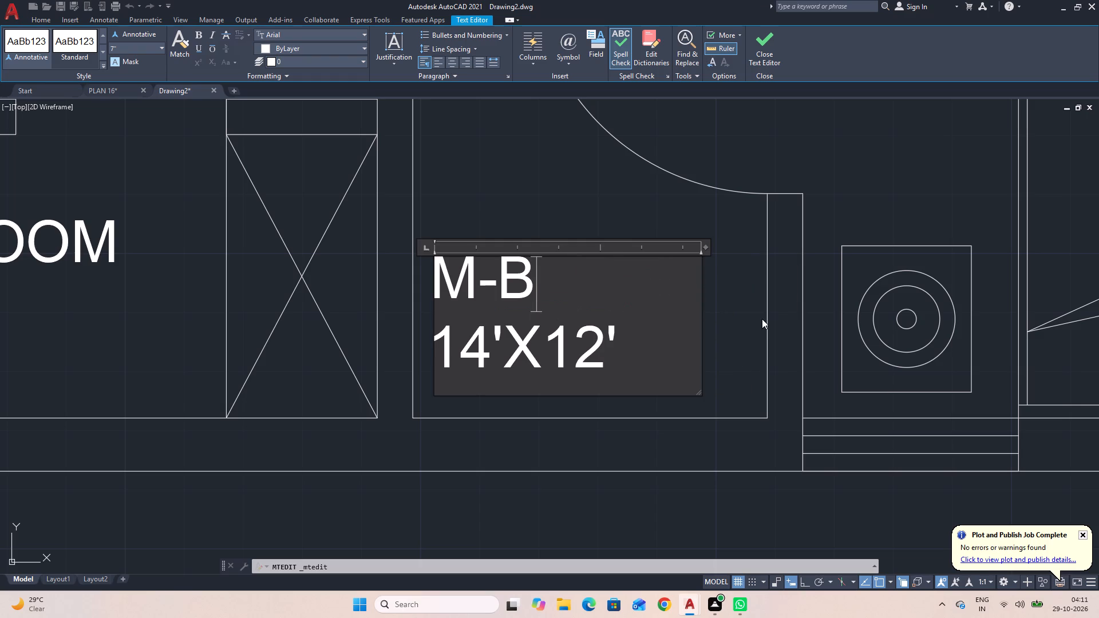
key("BackSpace")
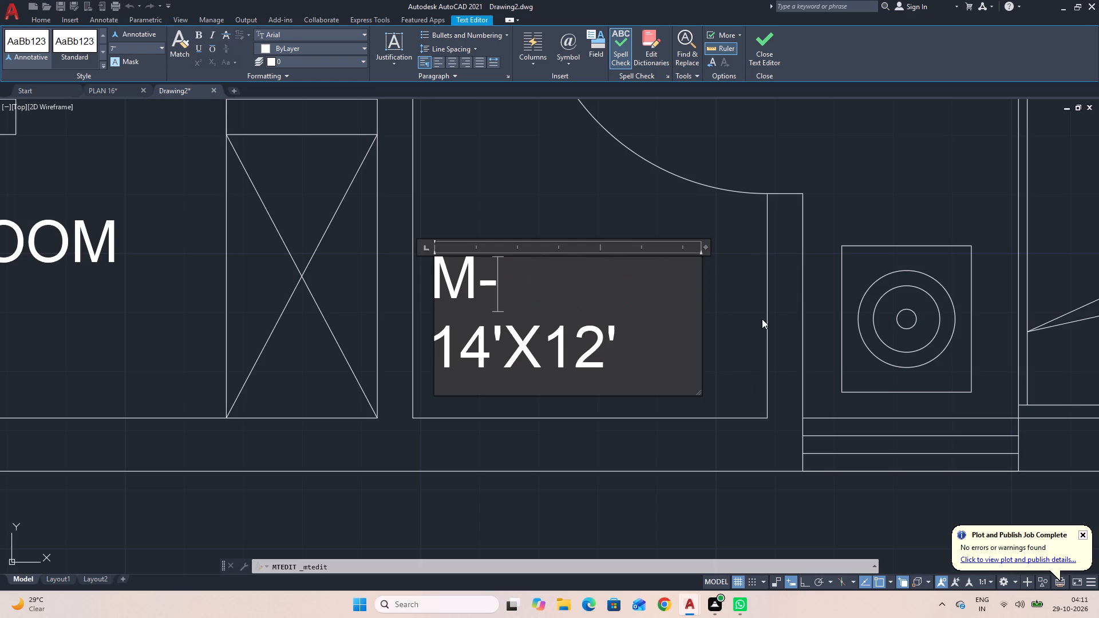
key("BackSpace")
key("BackSpace")
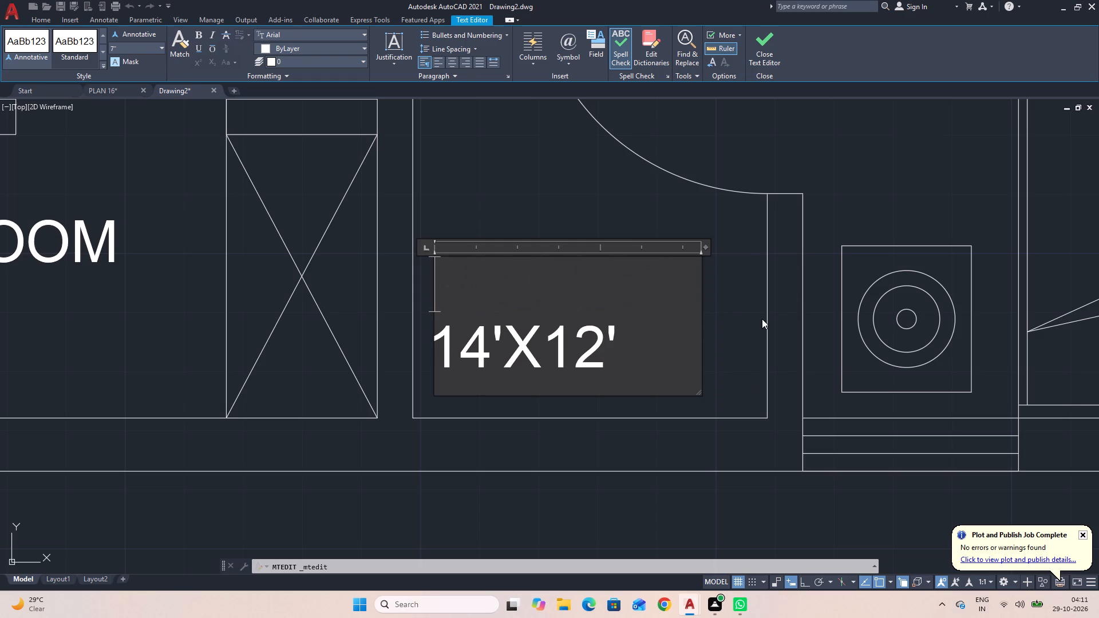
type("UTILITY")
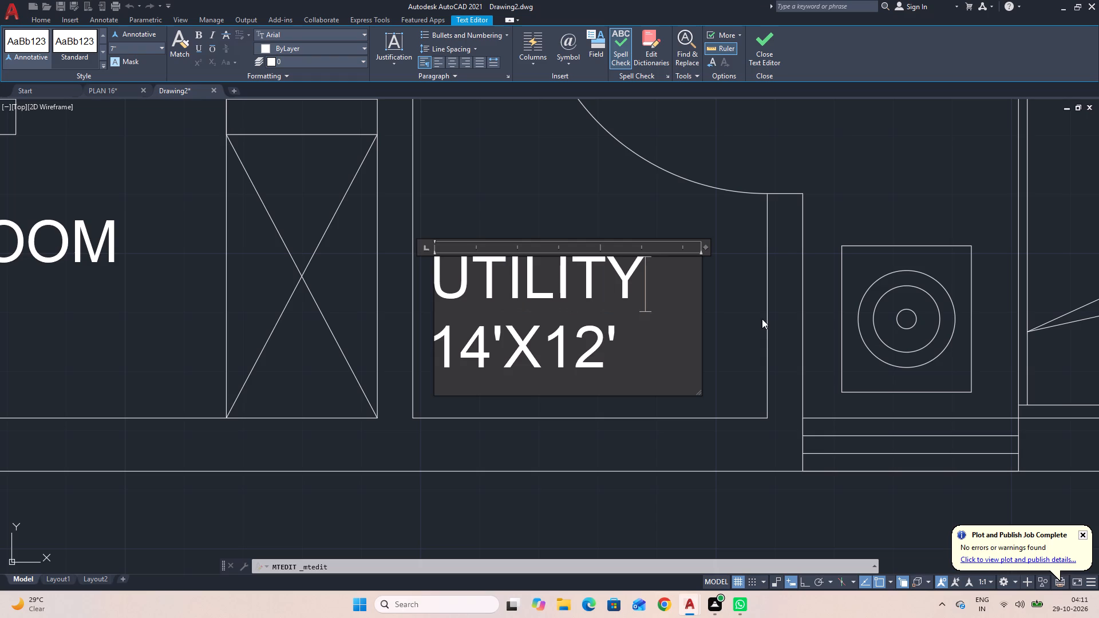
Change the dimension line of the UTILITY label to 10'6"X4' and finish editing the text.
key("Down")
key("BackSpace")
key("BackSpace")
key("BackSpace")
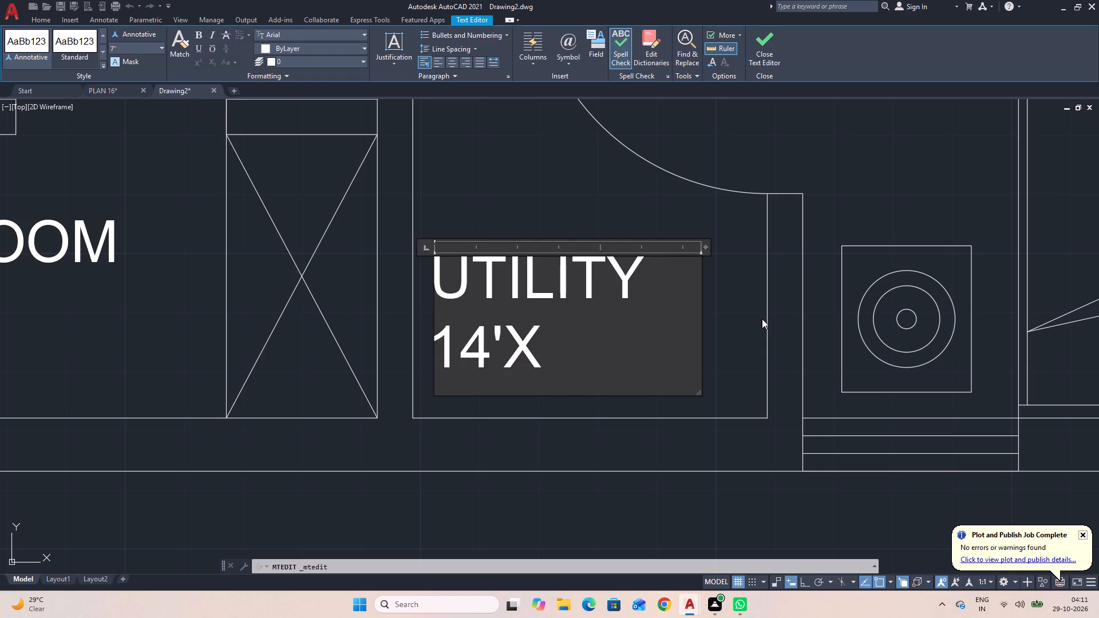
type("4'")
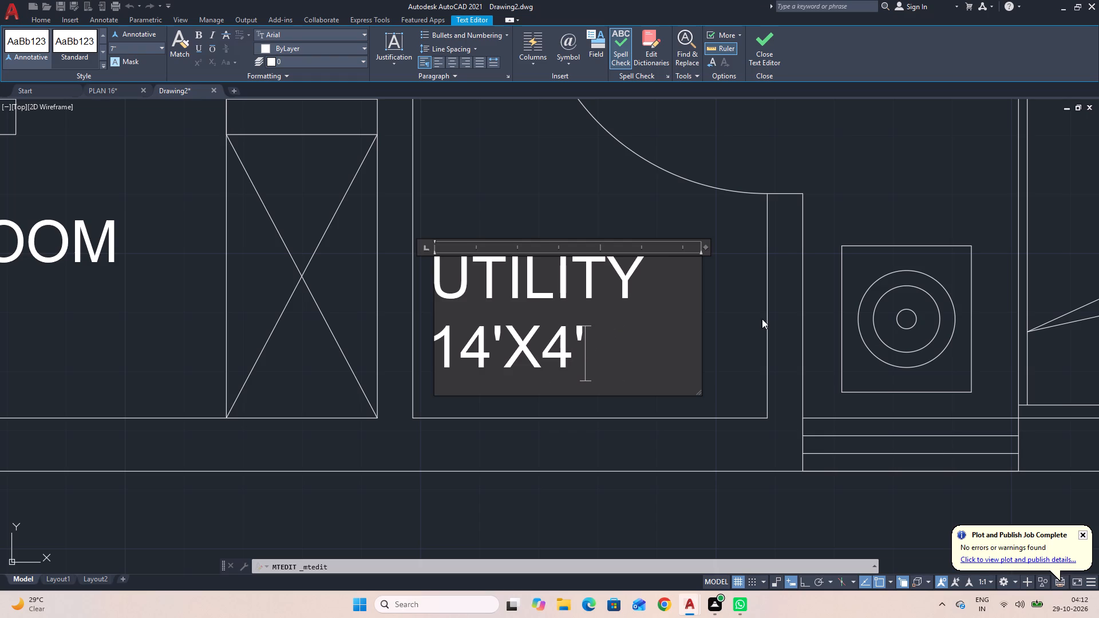
key("Left")
key("Left")
key("Left")
key("Left")
key("Right")
key("BackSpace")
key("BackSpace")
key("0")
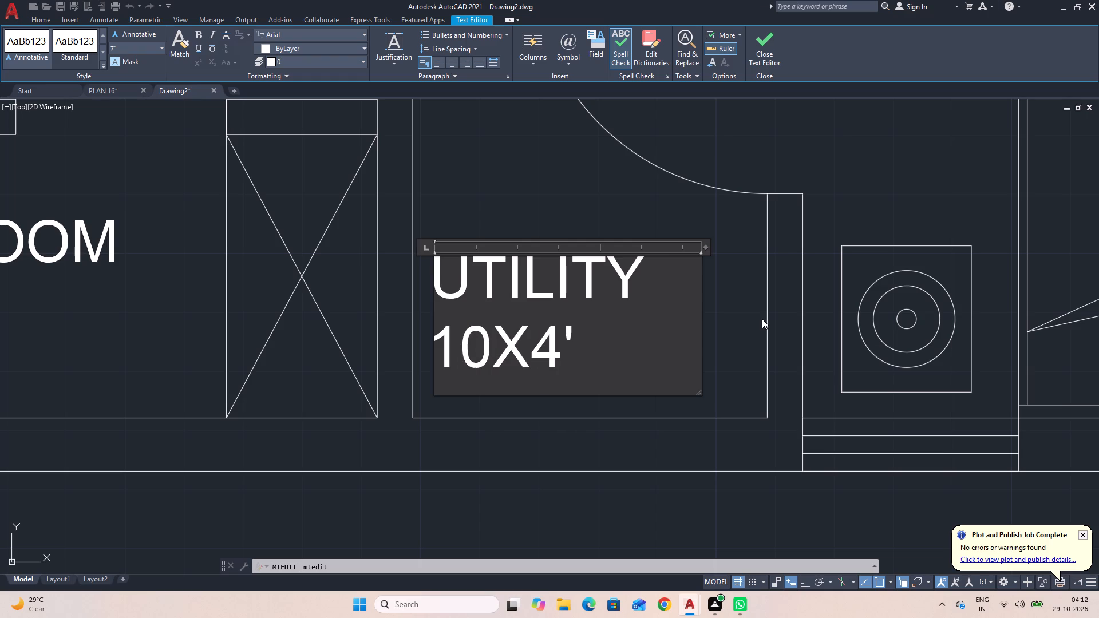
key("apostrophe")
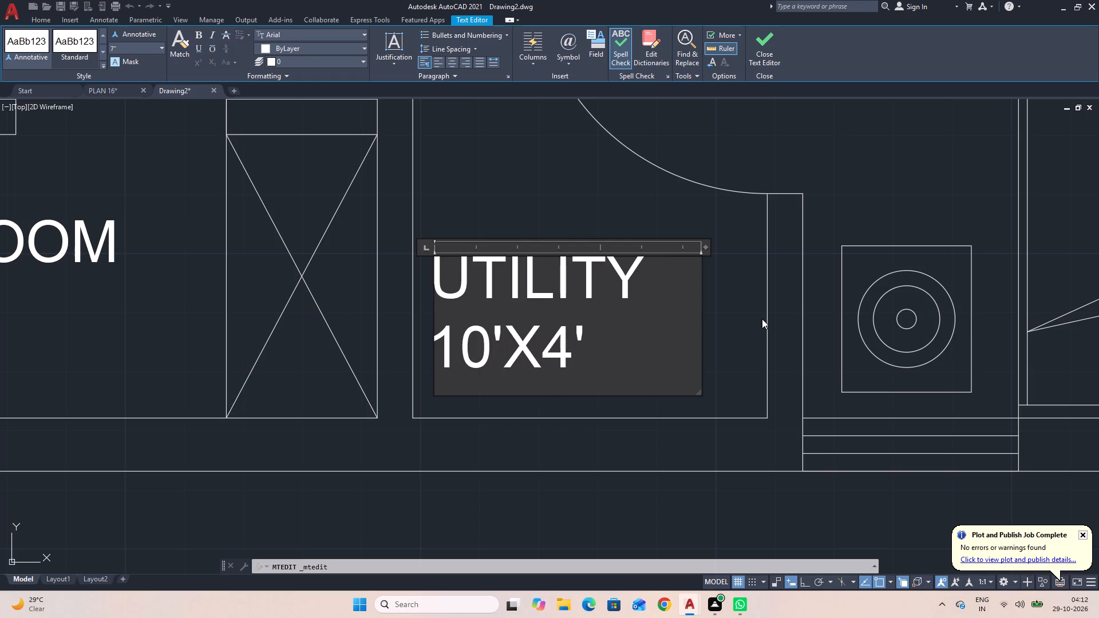
type("6\"")
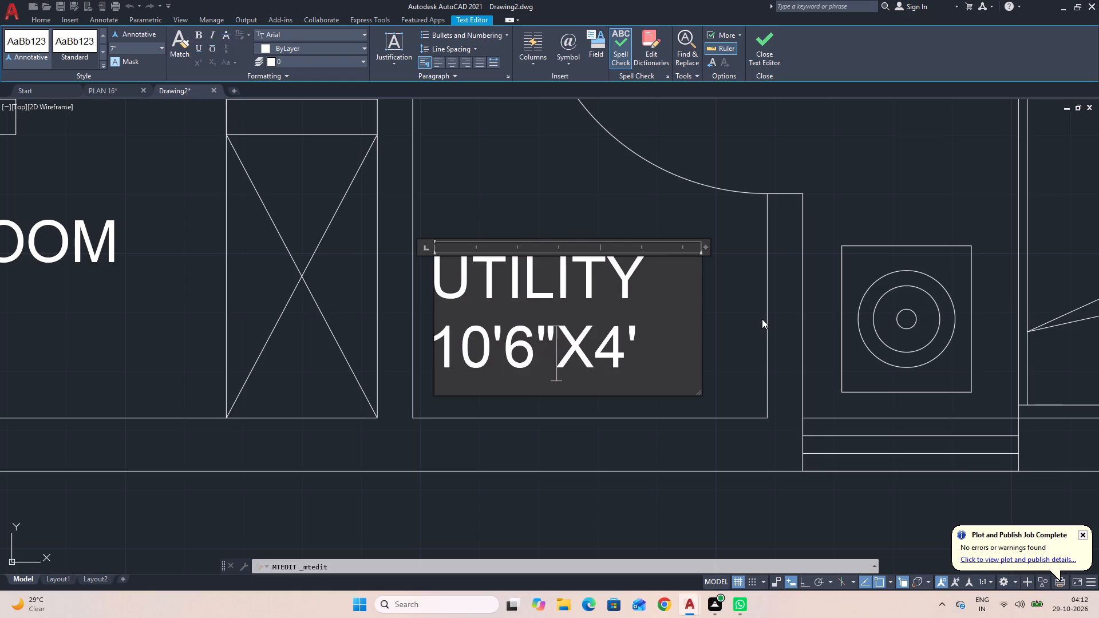
left_click(689, 361)
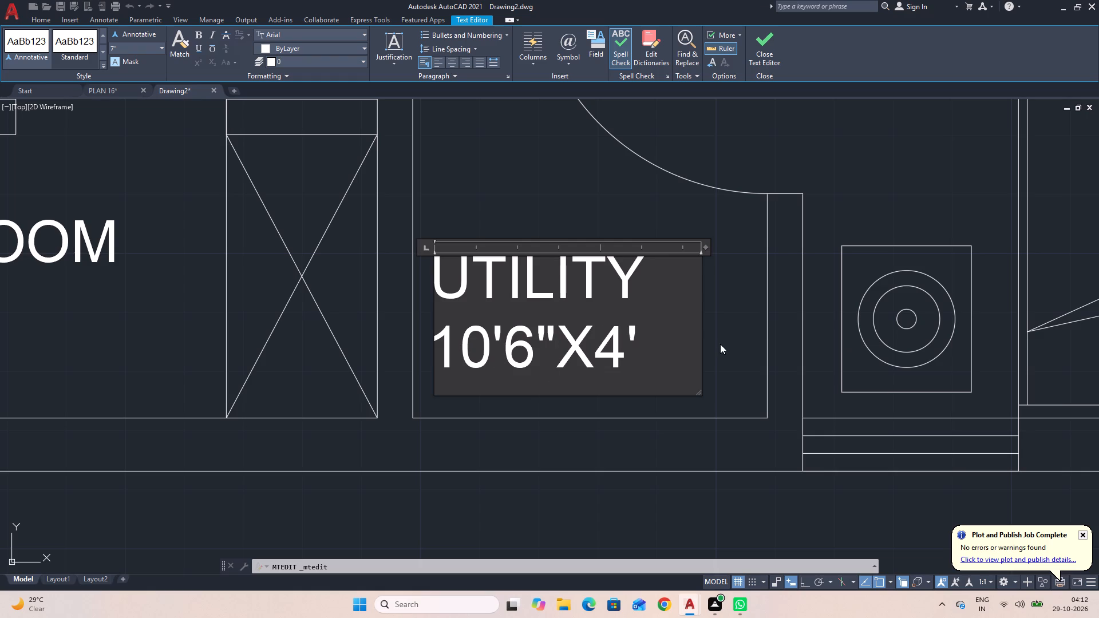
left_click(723, 344)
scroll(722, 344, "down", 2)
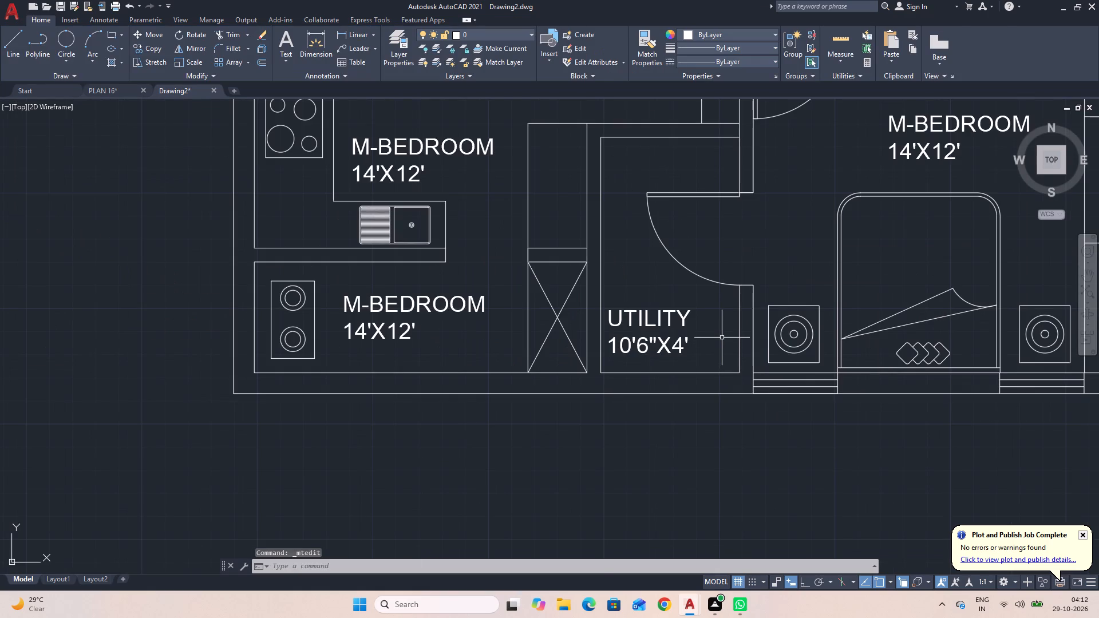
scroll(722, 338, "down", 1)
scroll(722, 338, "up", 1)
middle_click_drag(712, 334, 712, 362)
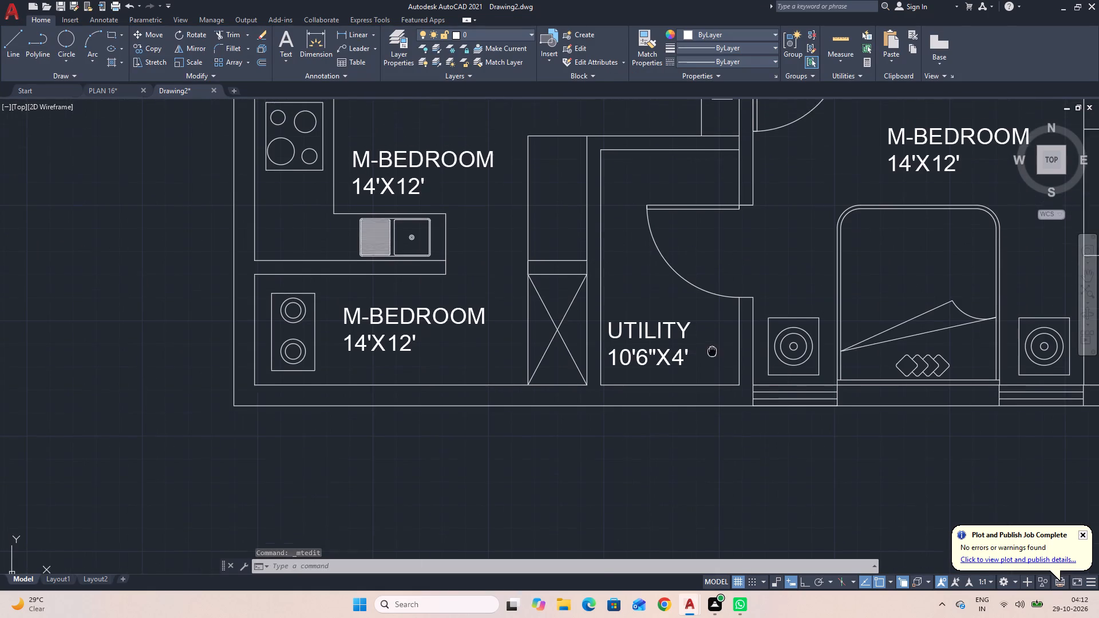
Copy the kitchen's M-BEDROOM label by its top-left corner into the sitting areas west and east of the dining table.
middle_click_drag(712, 362, 710, 447)
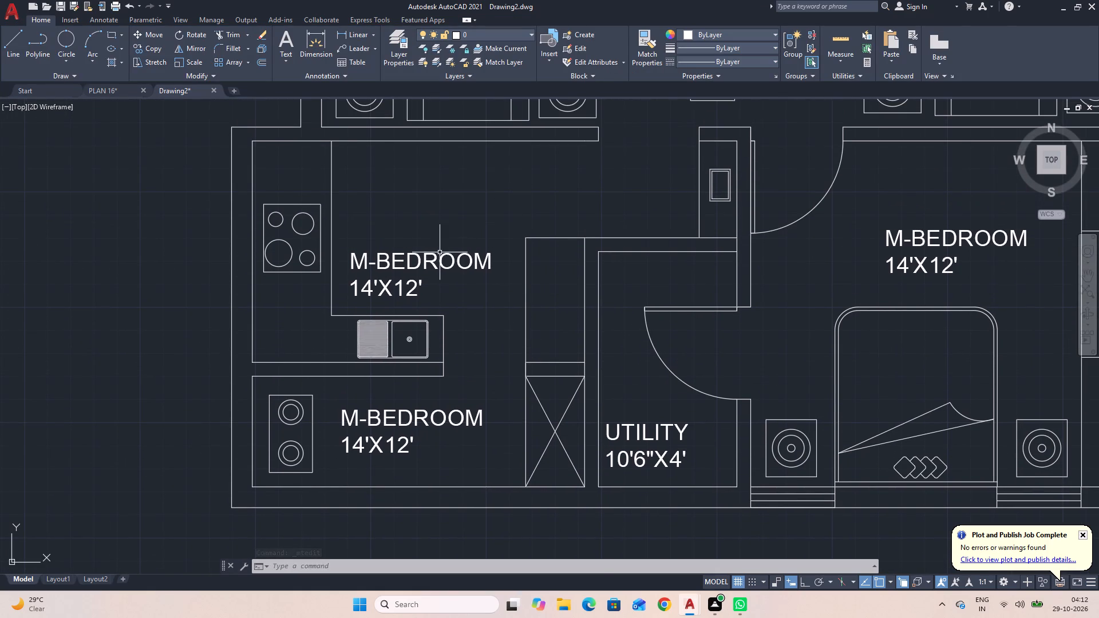
left_click(429, 261)
type("CO")
key("space")
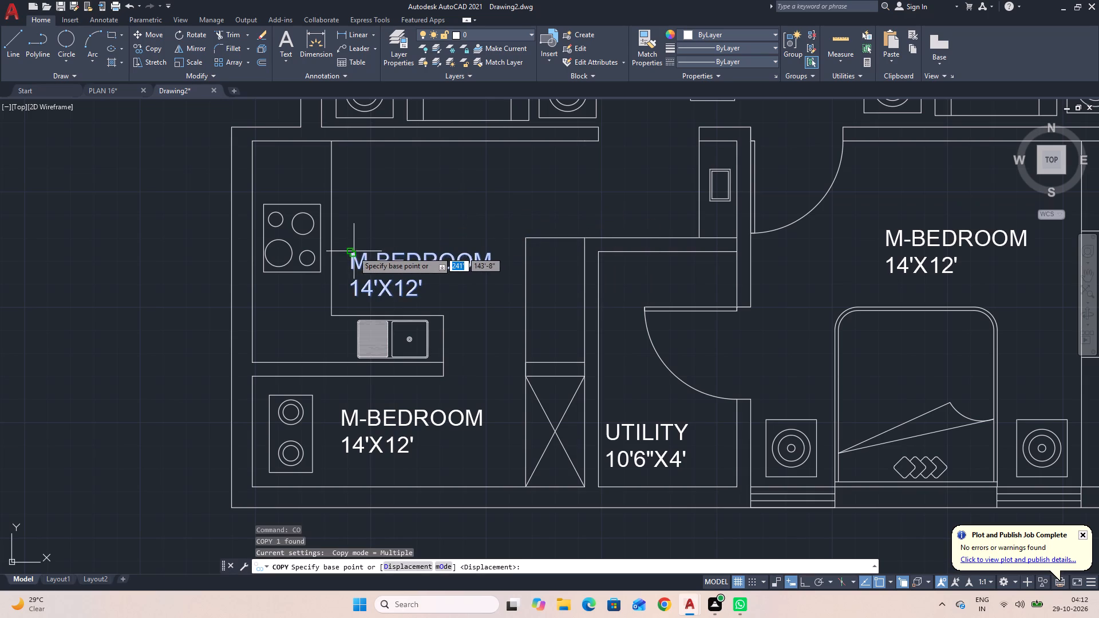
left_click(349, 255)
scroll(381, 216, "down", 1)
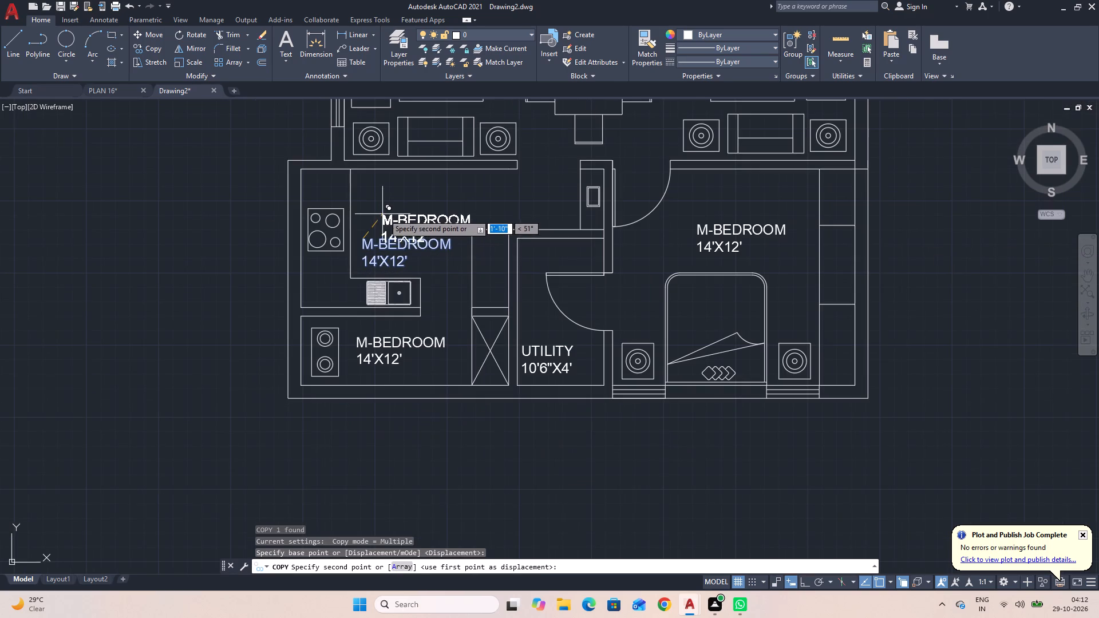
middle_click_drag(388, 218, 369, 419)
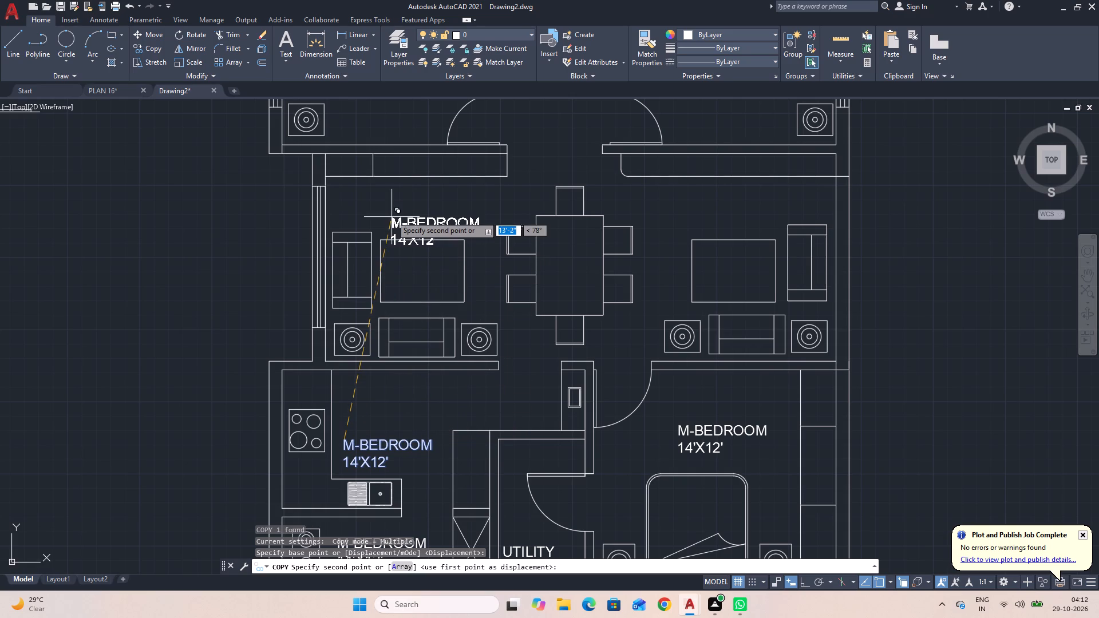
left_click(385, 195)
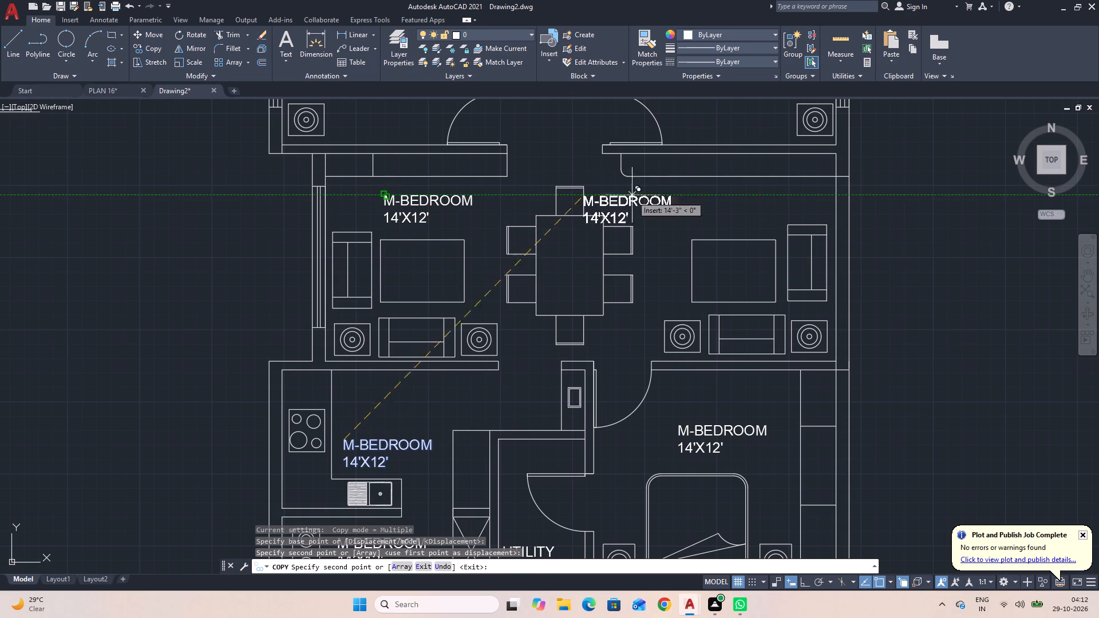
left_click(691, 197)
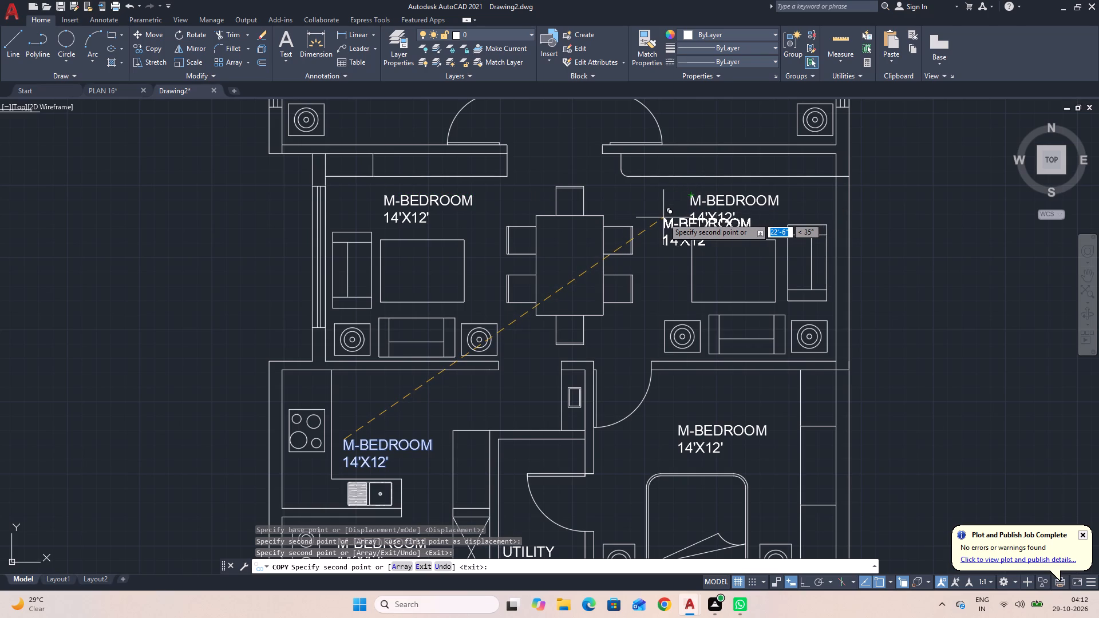
Place further copies of the M-BEDROOM label in the north-east and north-west bedrooms, aligned with each other, and finish copying.
middle_click_drag(667, 212, 659, 365)
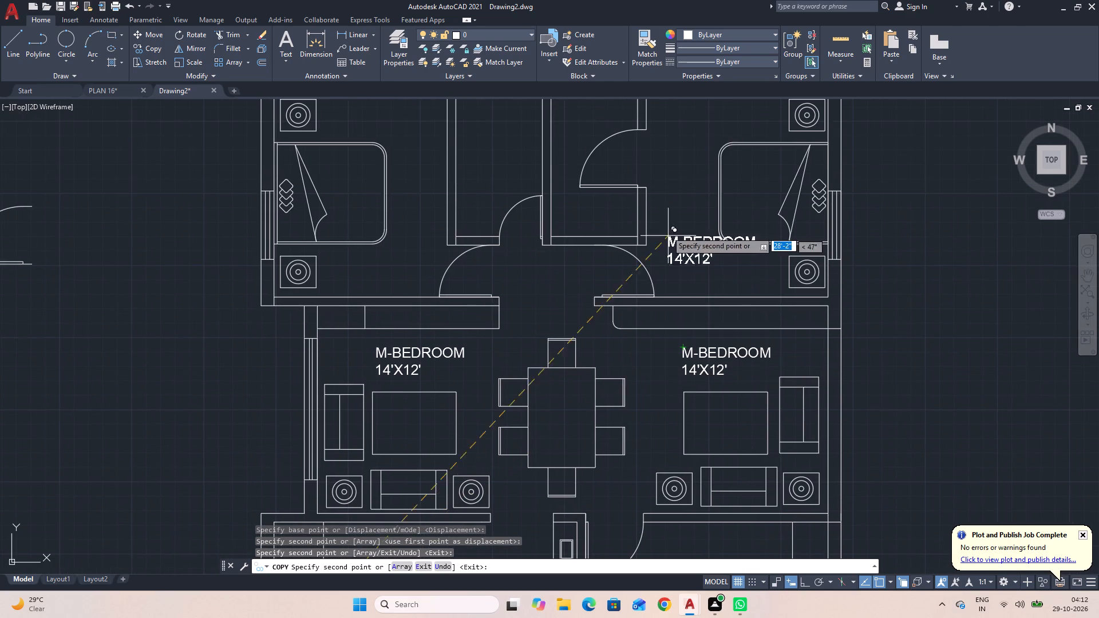
middle_click_drag(678, 106, 685, 175)
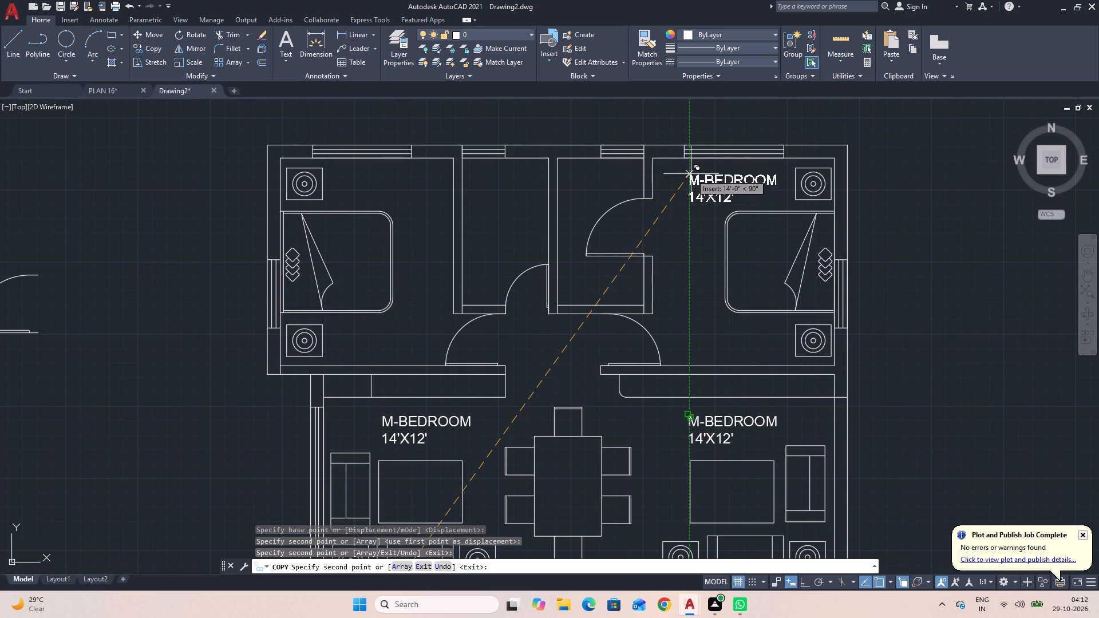
left_click(691, 174)
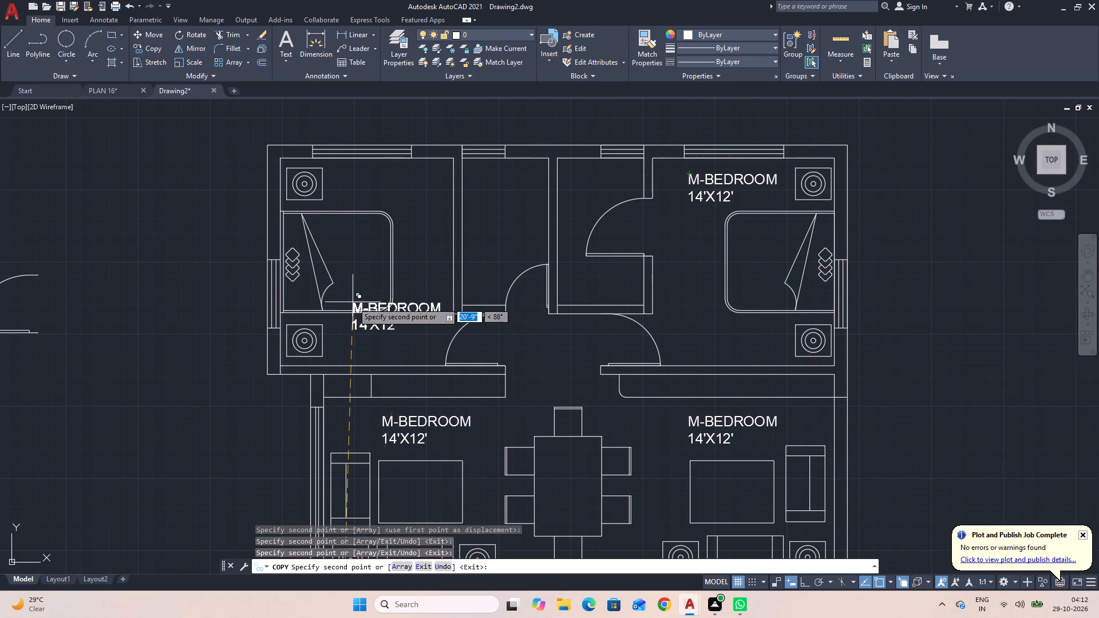
left_click(344, 172)
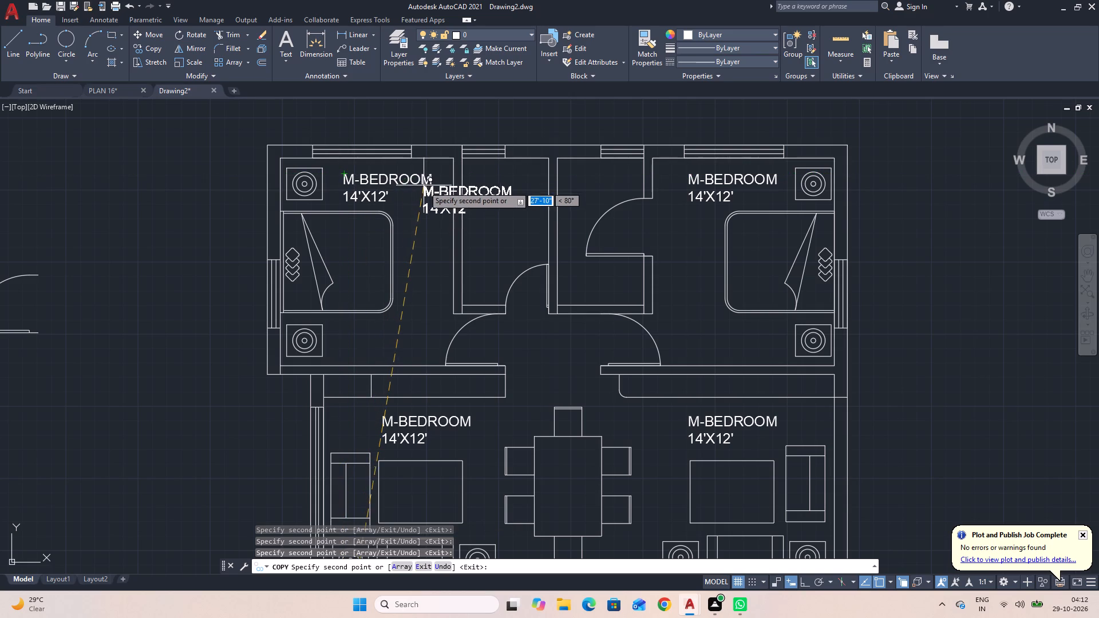
key("Escape")
Copy the loose downward-swinging door beside the plan onto the east wall's outer face, level with the long cabinet's south edge.
middle_click_drag(169, 346, 353, 283)
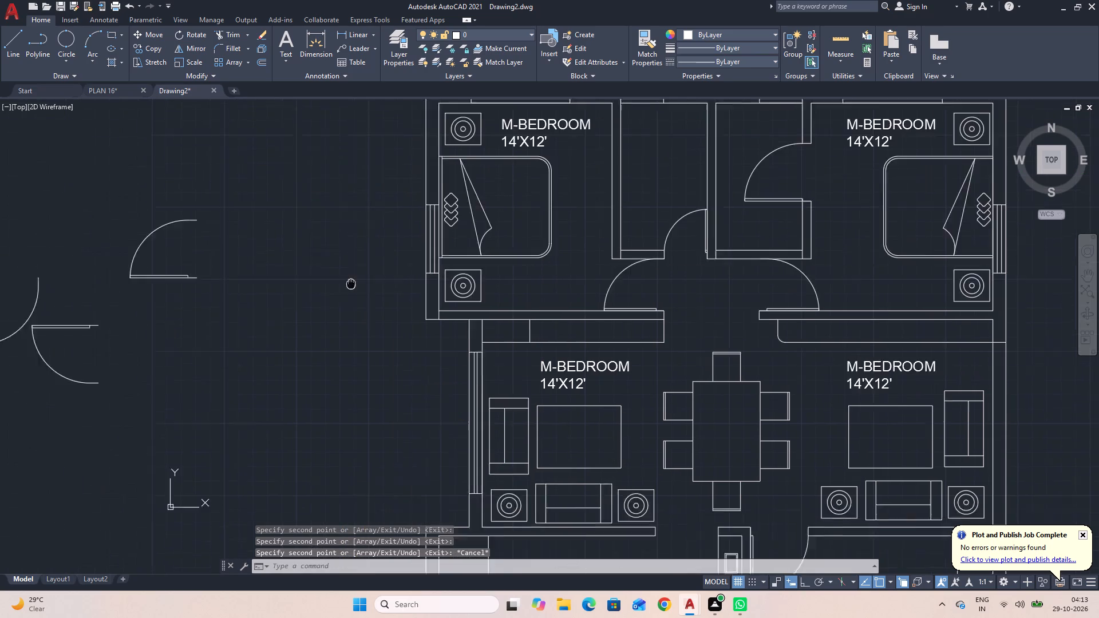
middle_click_drag(353, 283, 425, 281)
left_click(164, 315)
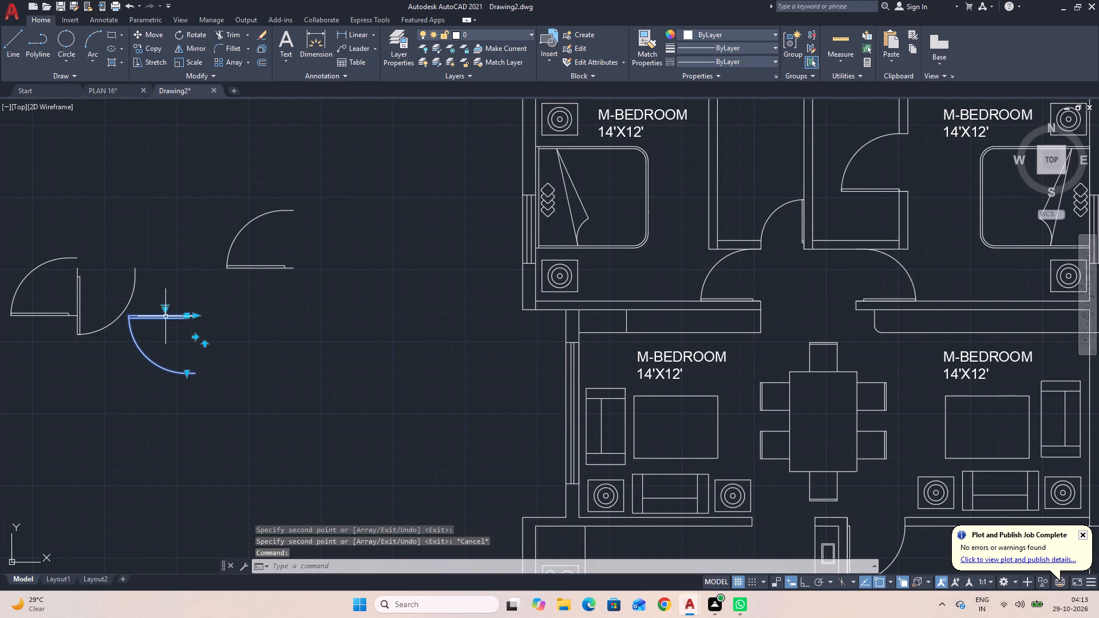
type("CO")
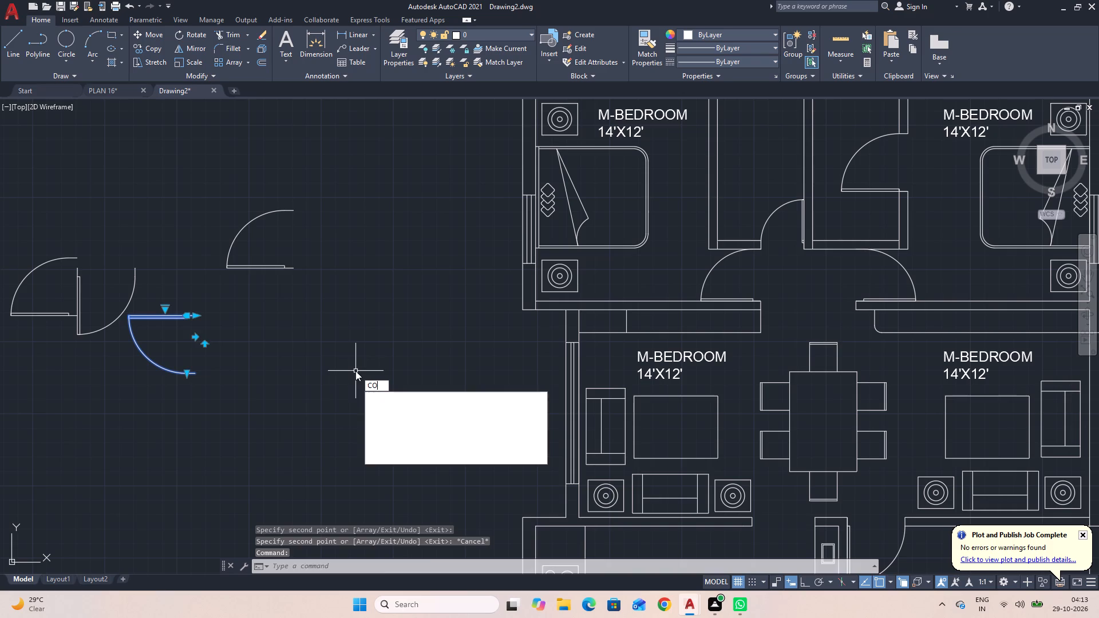
key("space")
left_click(199, 316)
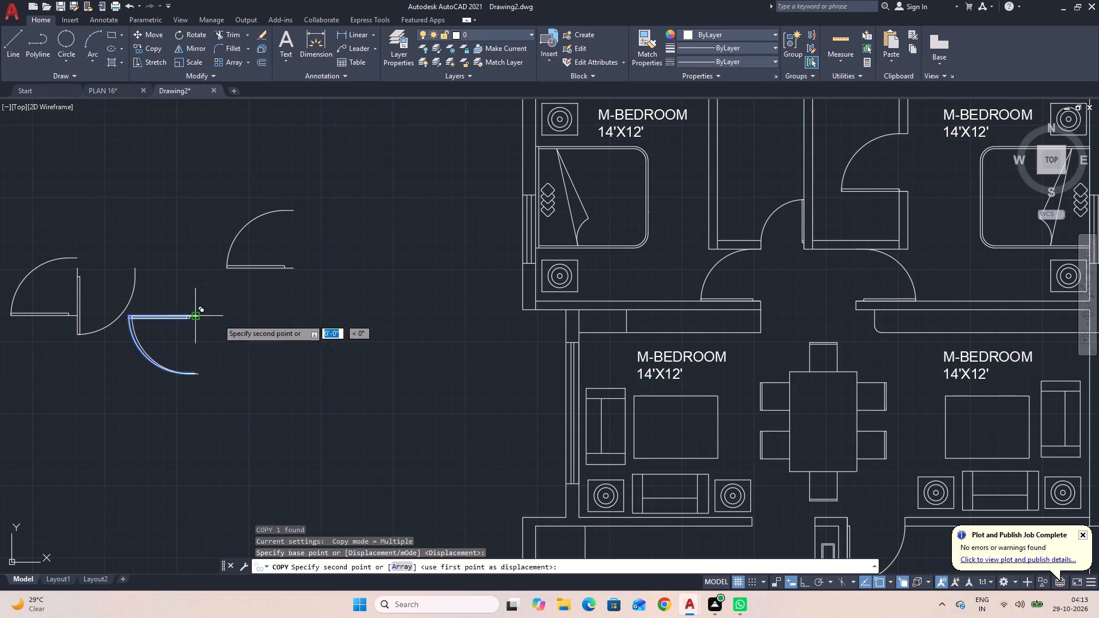
scroll(373, 315, "down", 2)
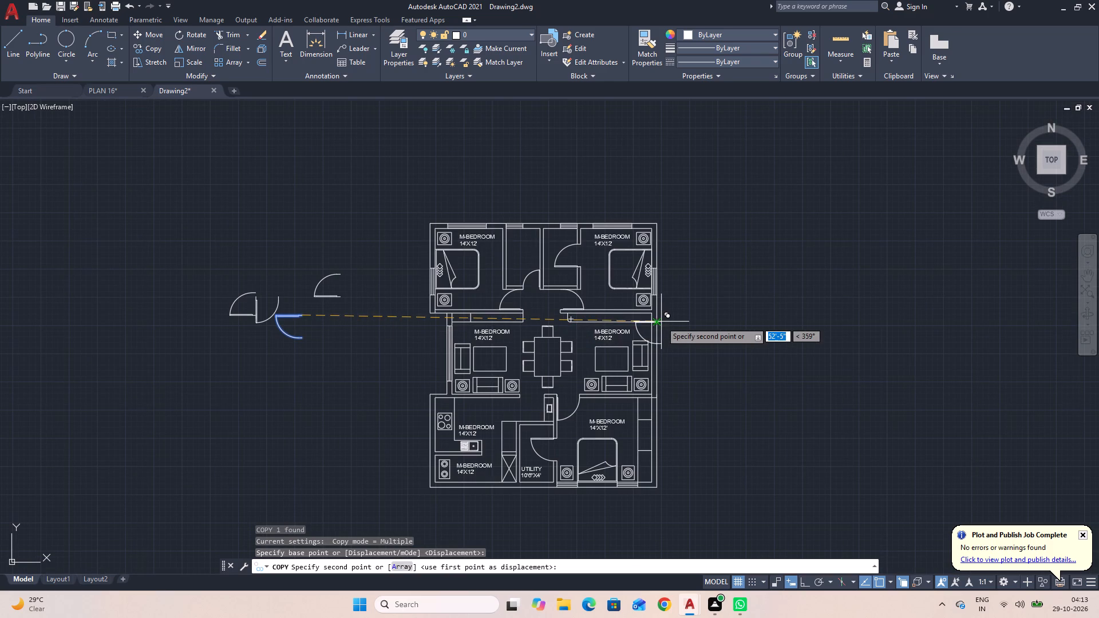
scroll(657, 323, "up", 3)
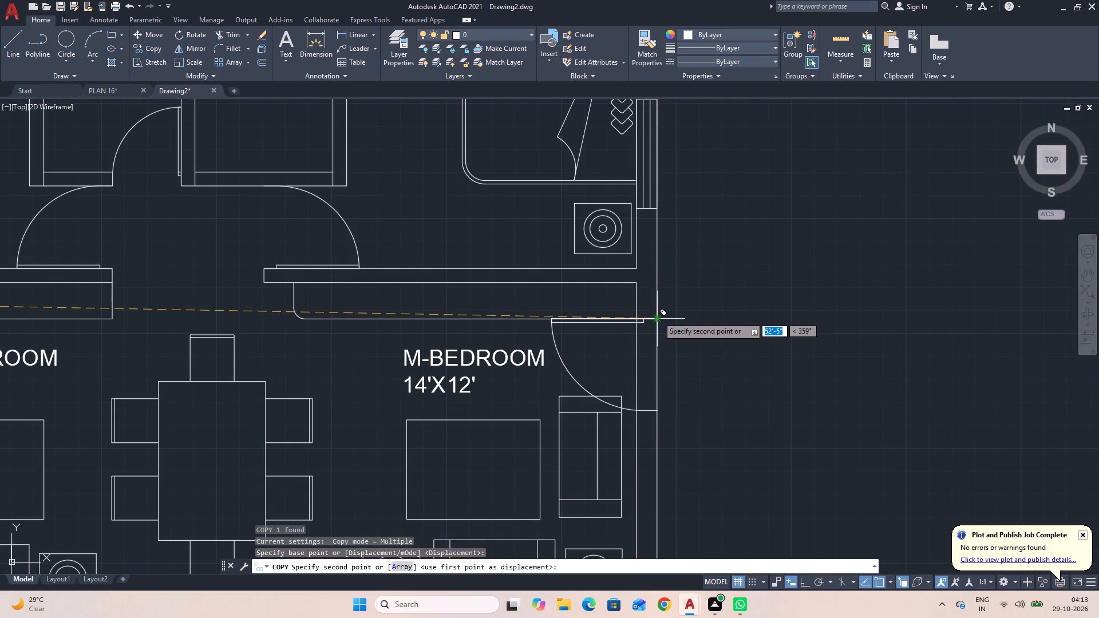
left_click(658, 316)
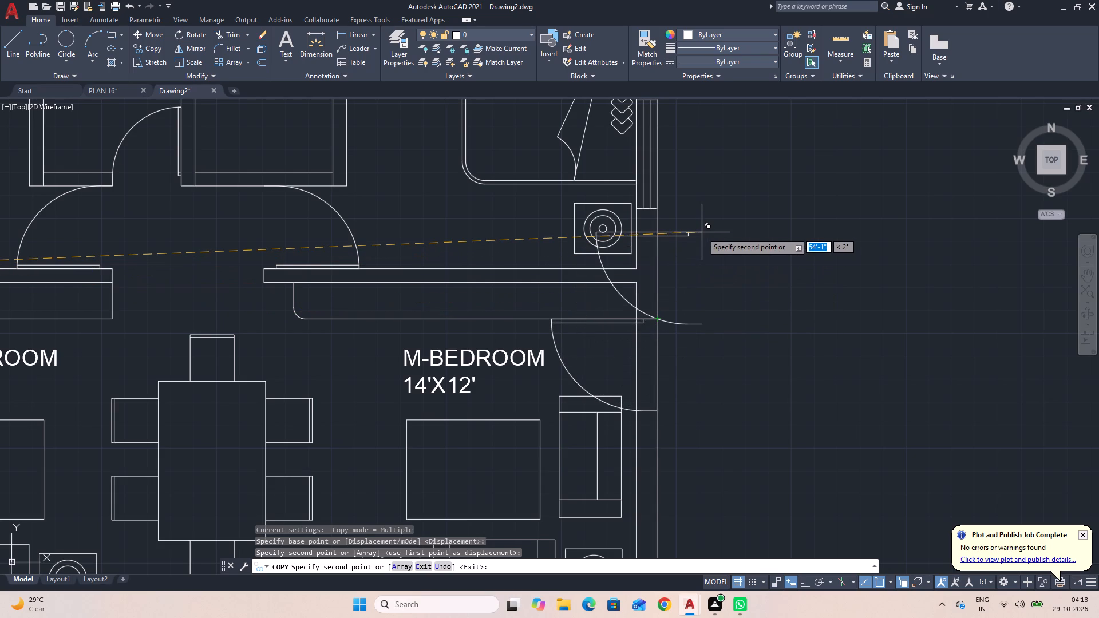
key("Escape")
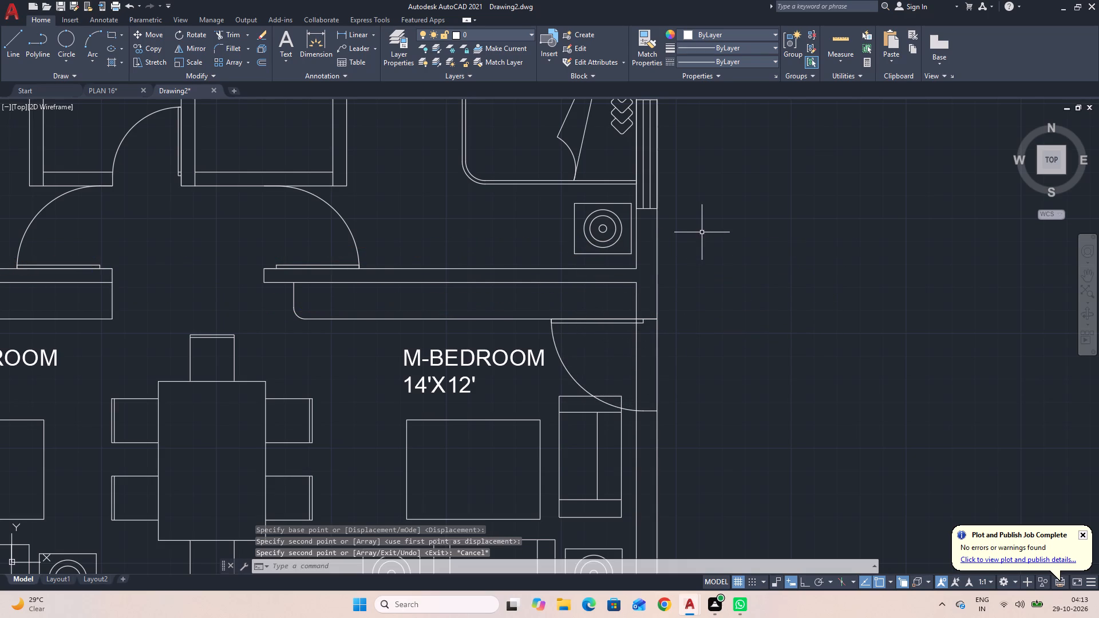
Scale the new east-wall door down about its upper outer corner so that its swing clears the armchair.
left_click(568, 373)
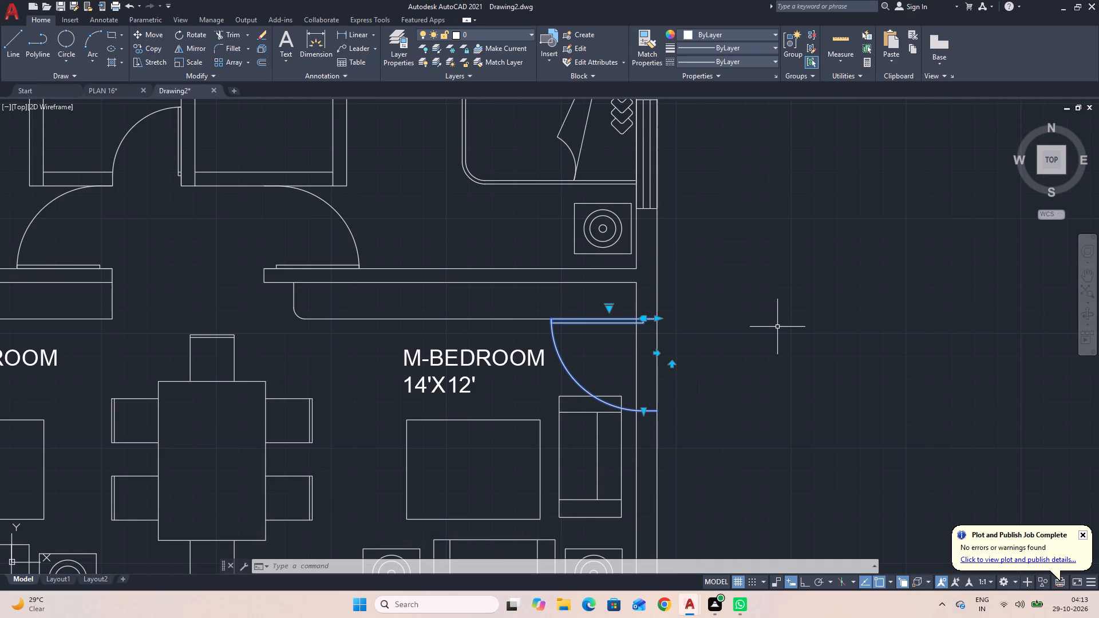
type("SC")
key("space")
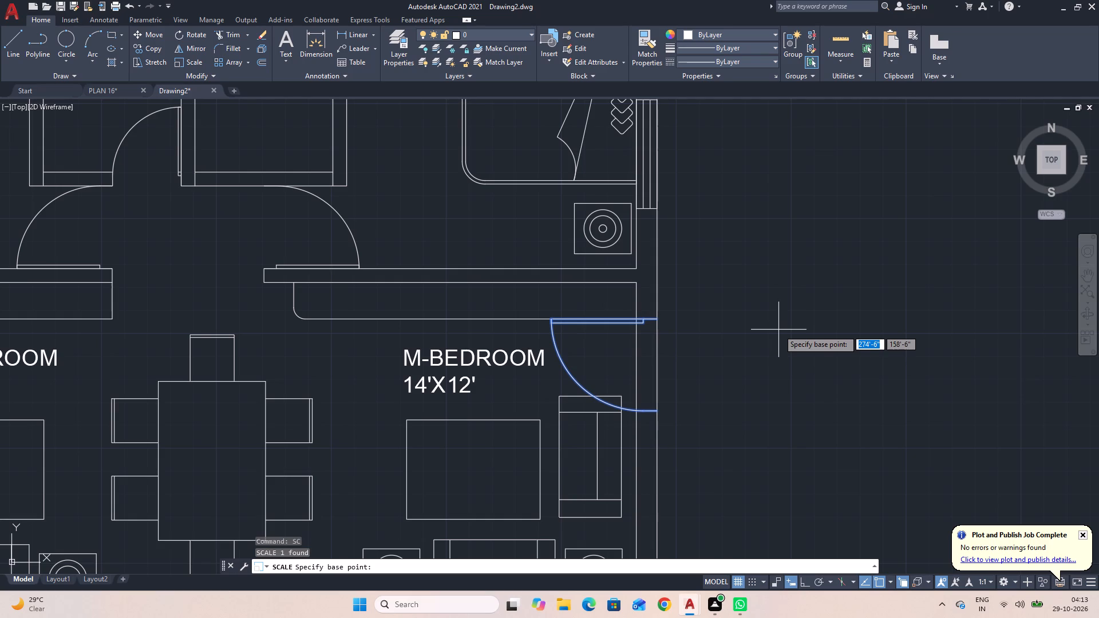
left_click(658, 319)
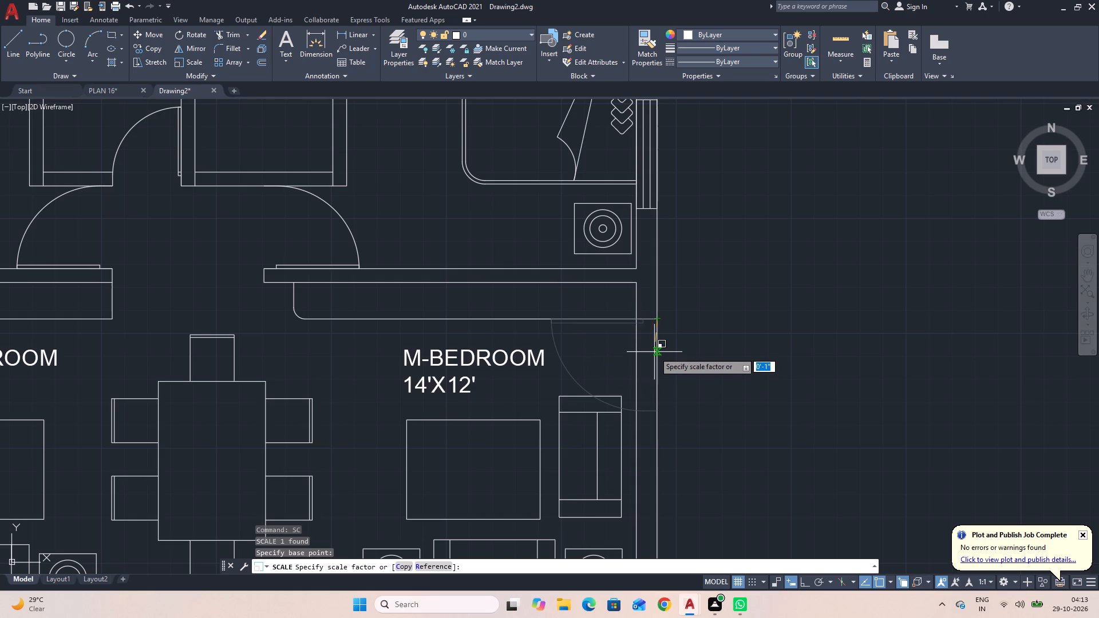
left_click(652, 358)
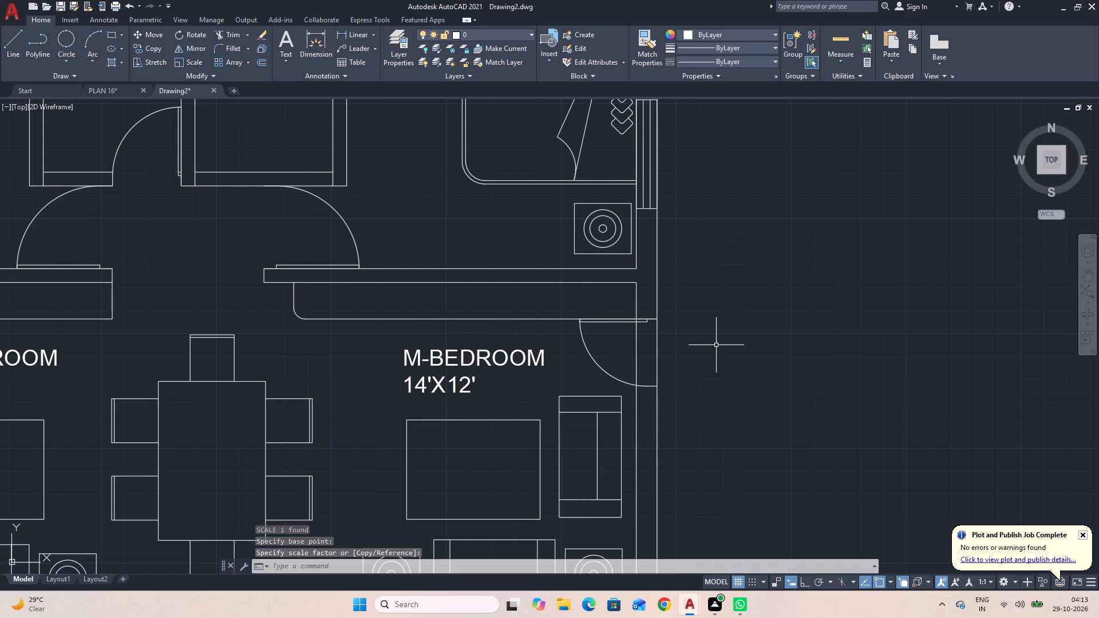
key("Escape")
Trim both east wall lines across the new door opening, including the leftover piece inside the door leaf.
type("TR")
key("space")
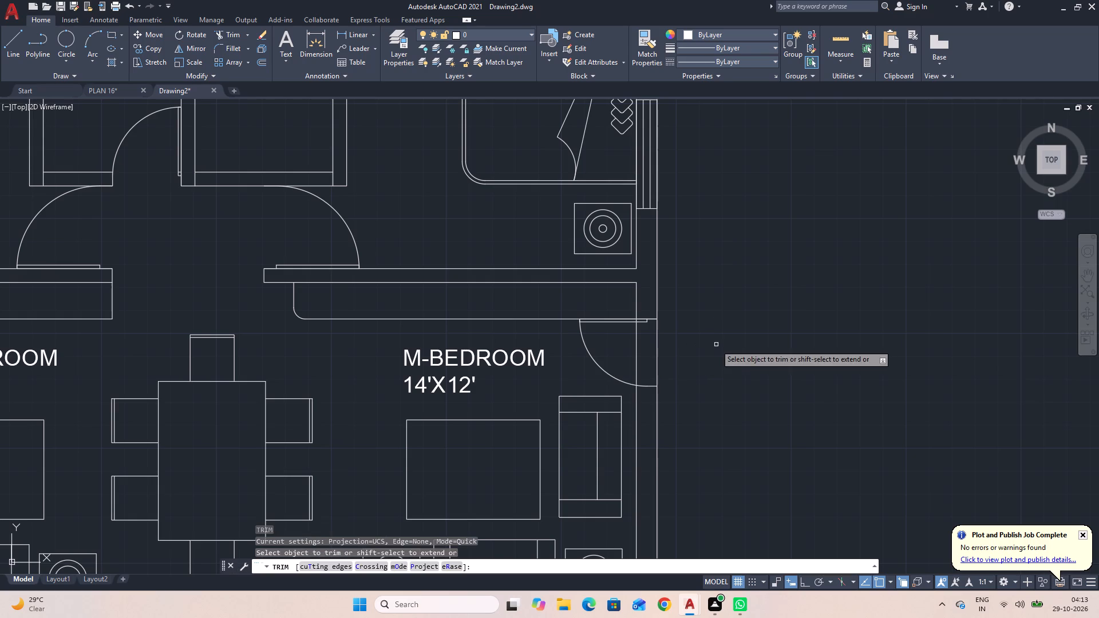
left_click(631, 347)
left_click(670, 347)
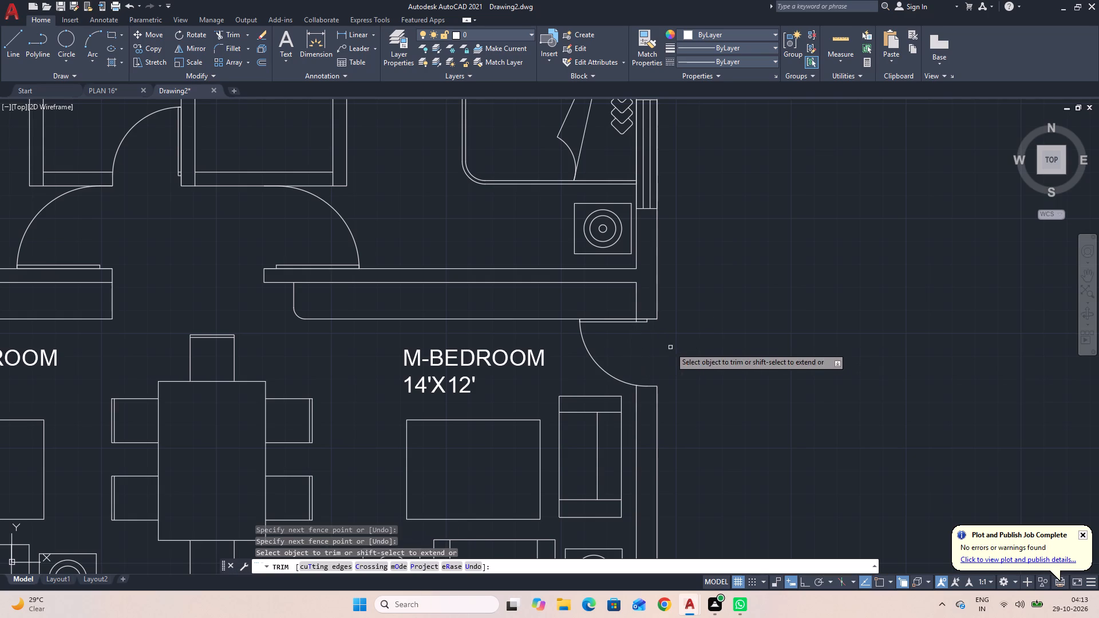
scroll(643, 332, "up", 3)
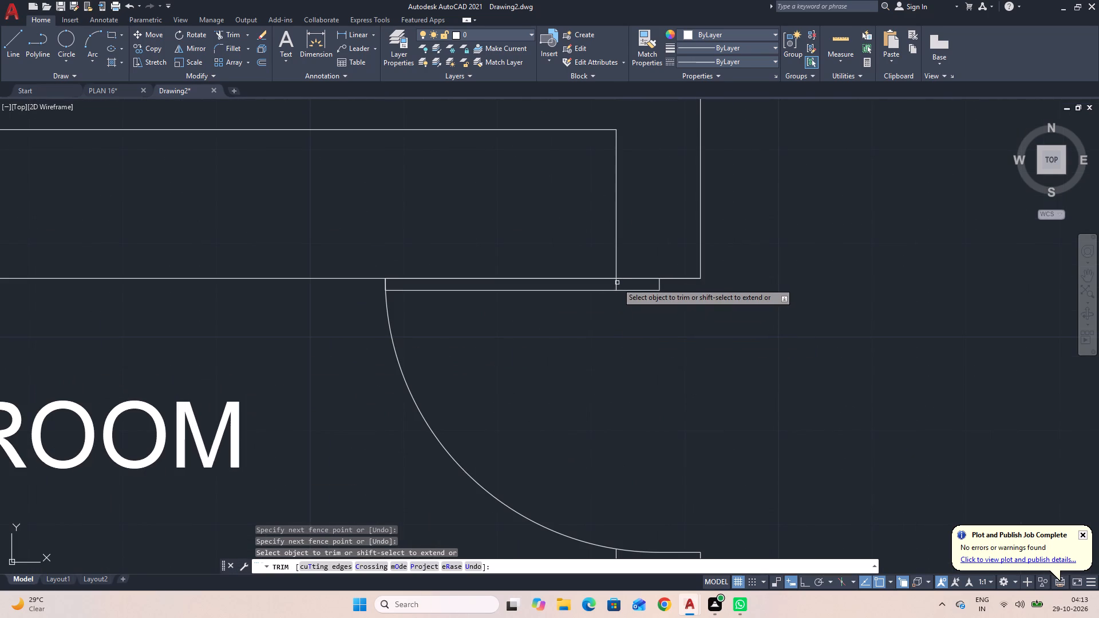
left_click(616, 283)
scroll(619, 299, "down", 2)
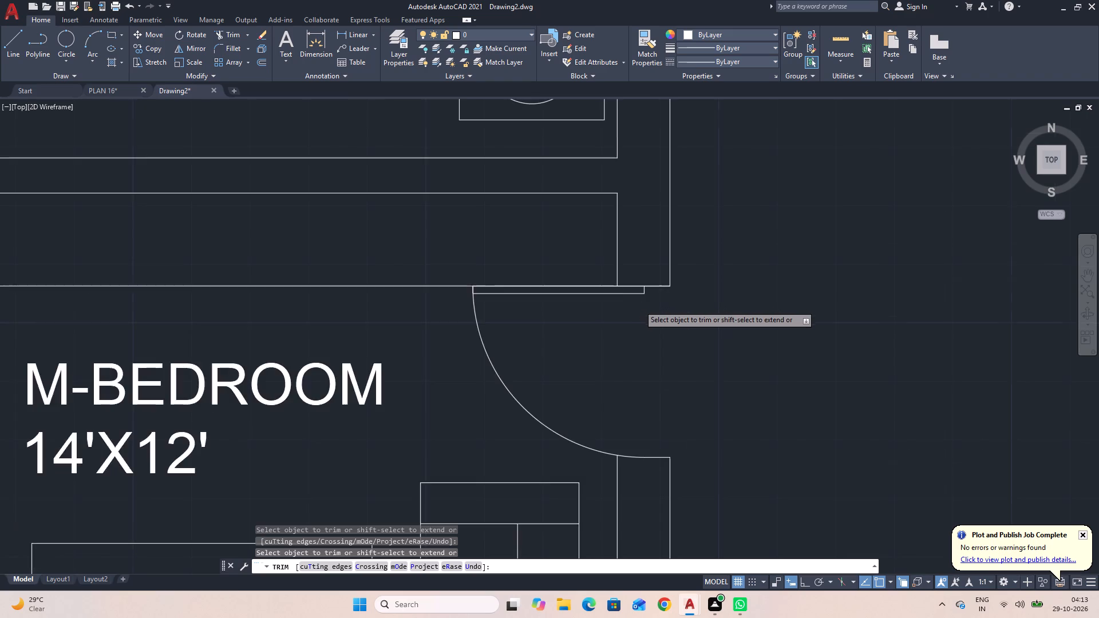
scroll(639, 306, "down", 1)
middle_click_drag(639, 331, 743, 299)
scroll(748, 295, "down", 1)
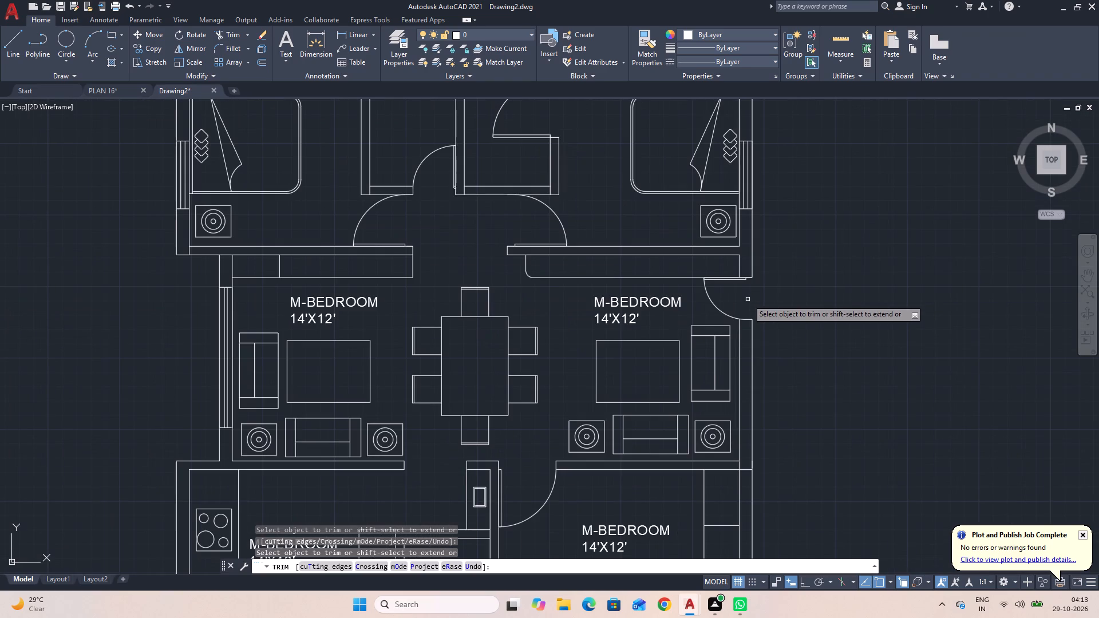
scroll(748, 299, "down", 1)
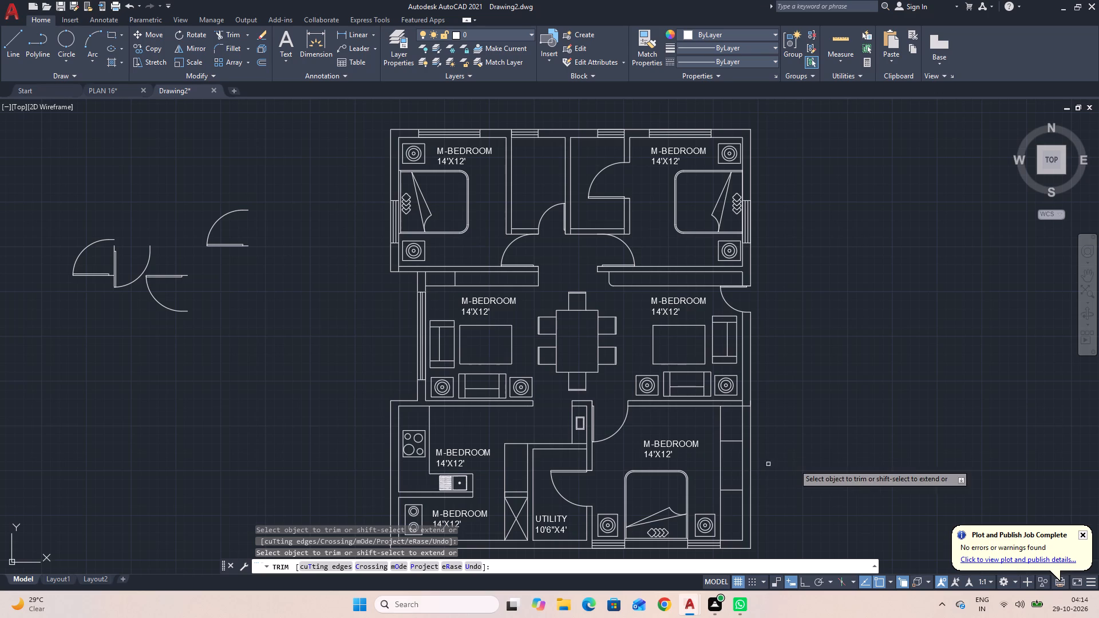
middle_click_drag(790, 468, 844, 360)
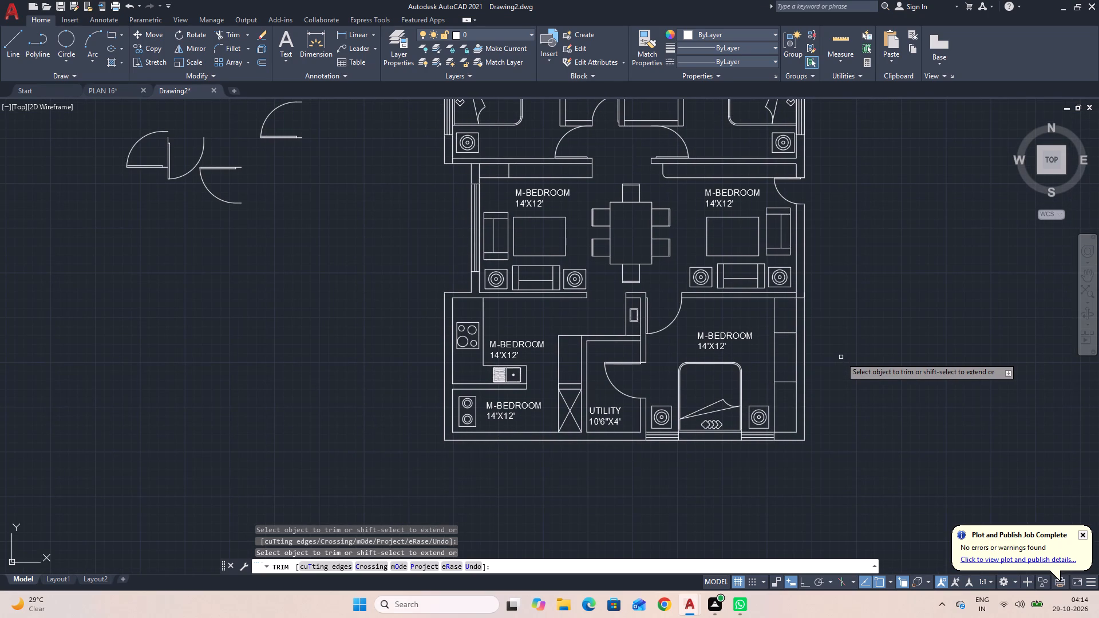
key("Escape")
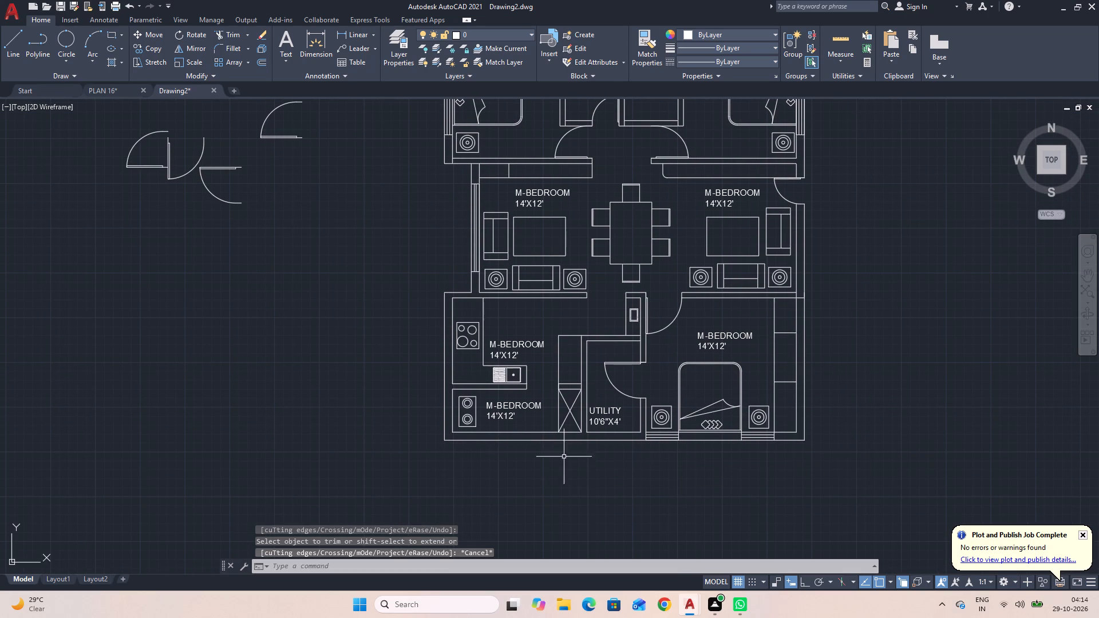
Delete the M-BEDROOM label in the south-west room below the kitchen.
left_click(516, 406)
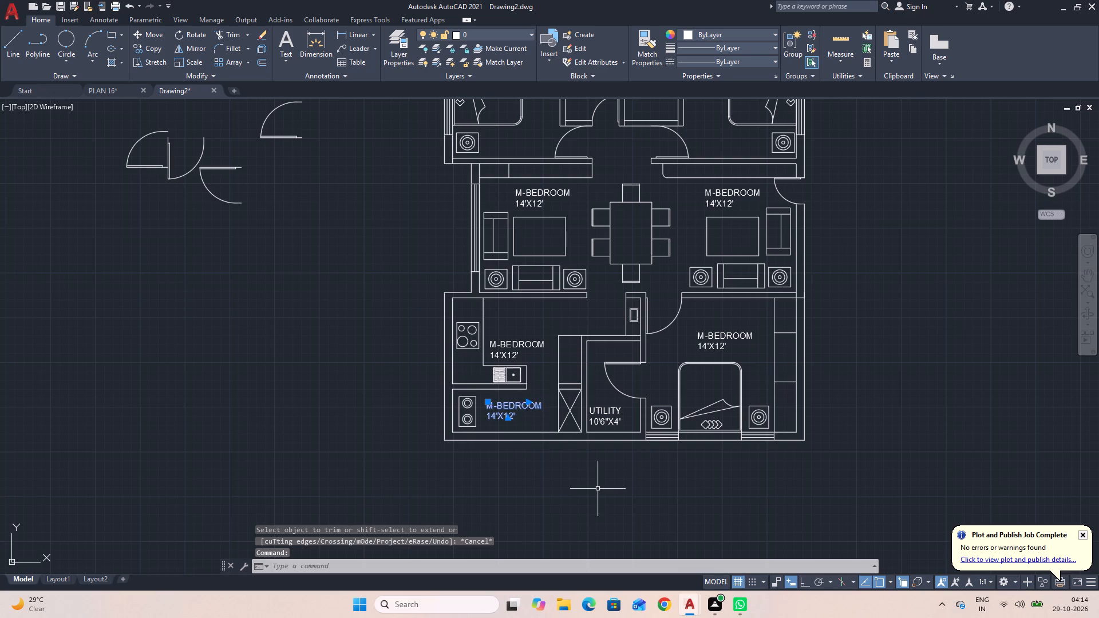
key("Delete")
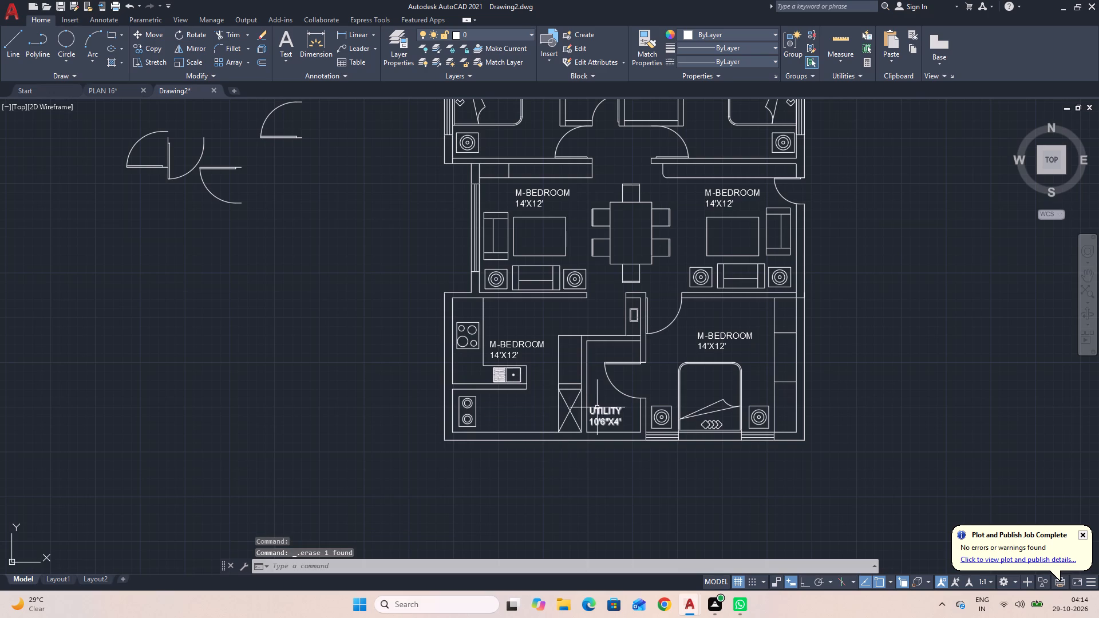
Move the UTILITY label from the small south room into the south-west room below the kitchen.
left_click(597, 411)
left_click(592, 405)
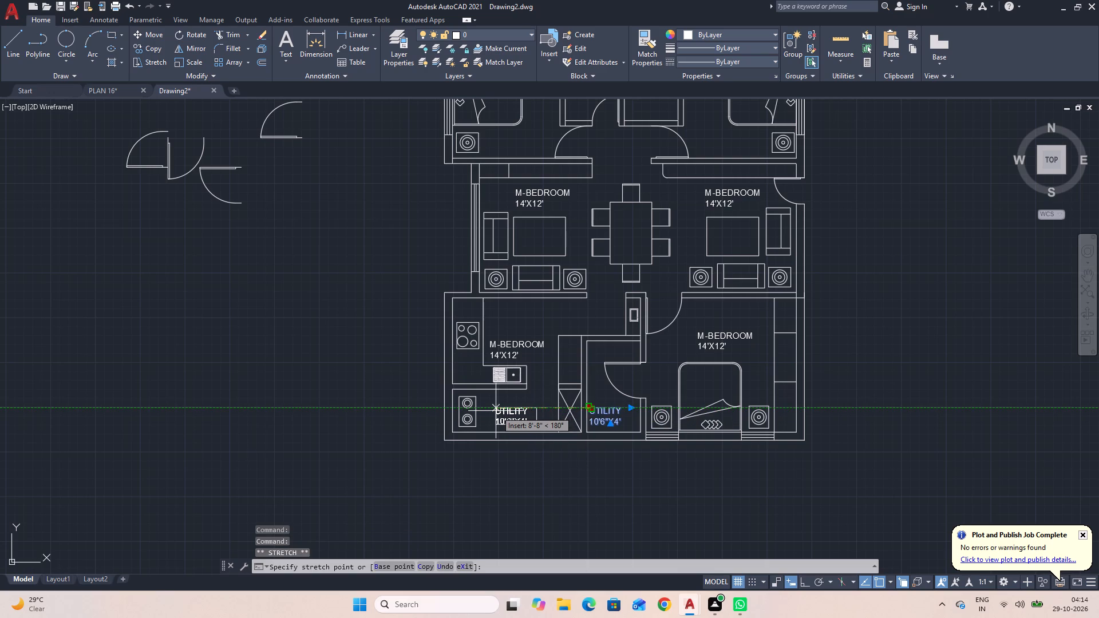
left_click(496, 411)
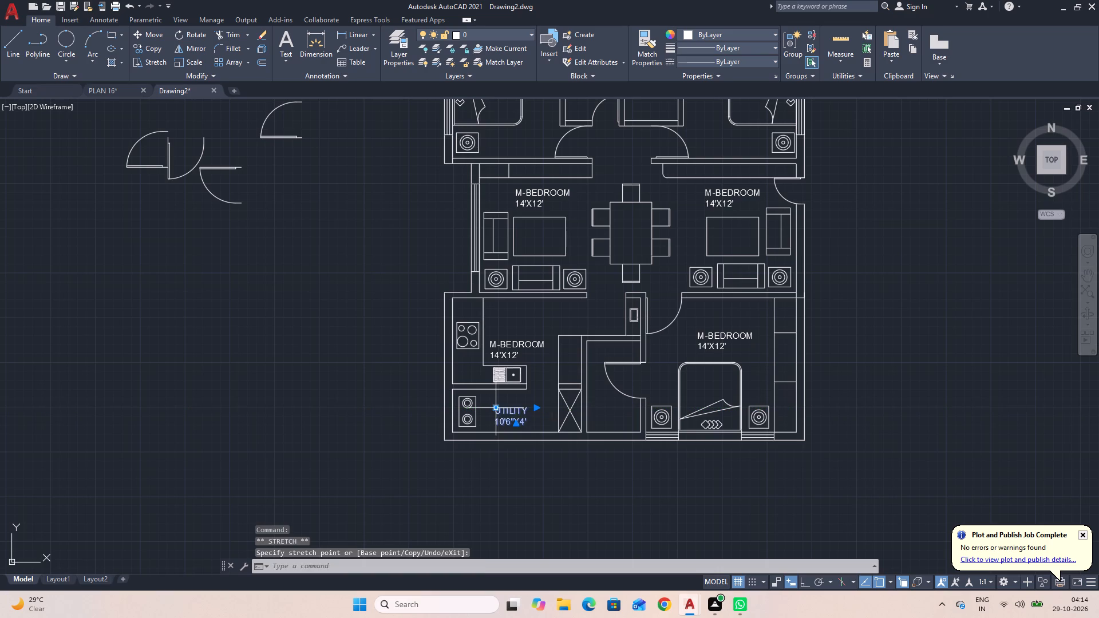
key("Escape")
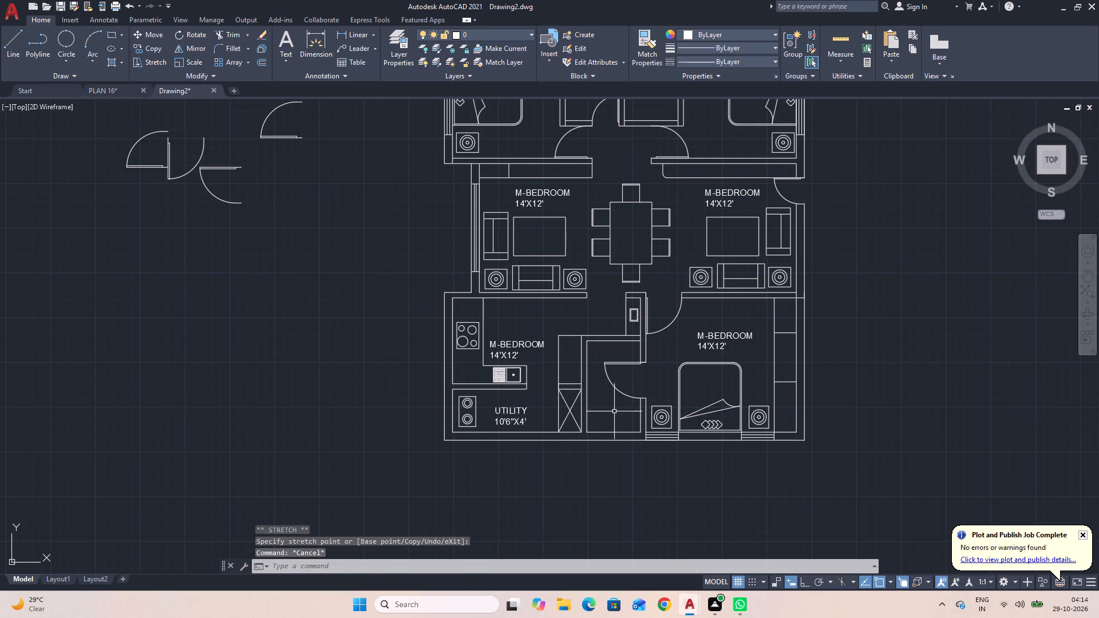
Copy the UTILITY label into the small south room beside the bedroom and into both small rooms between the north bedrooms.
left_click(516, 415)
key("c")
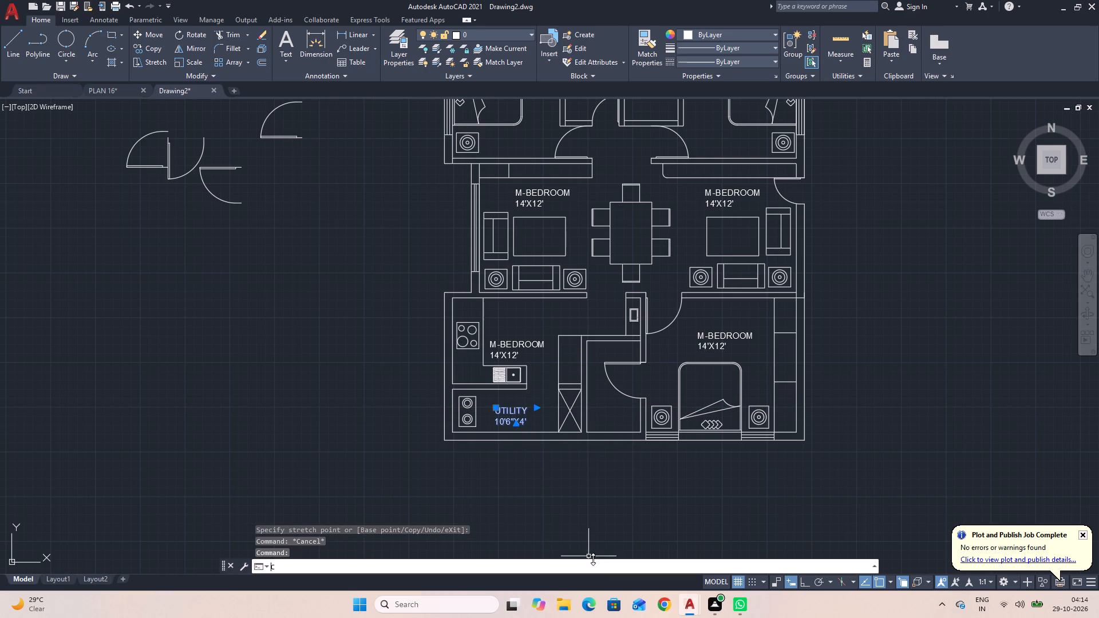
key("o")
key("space")
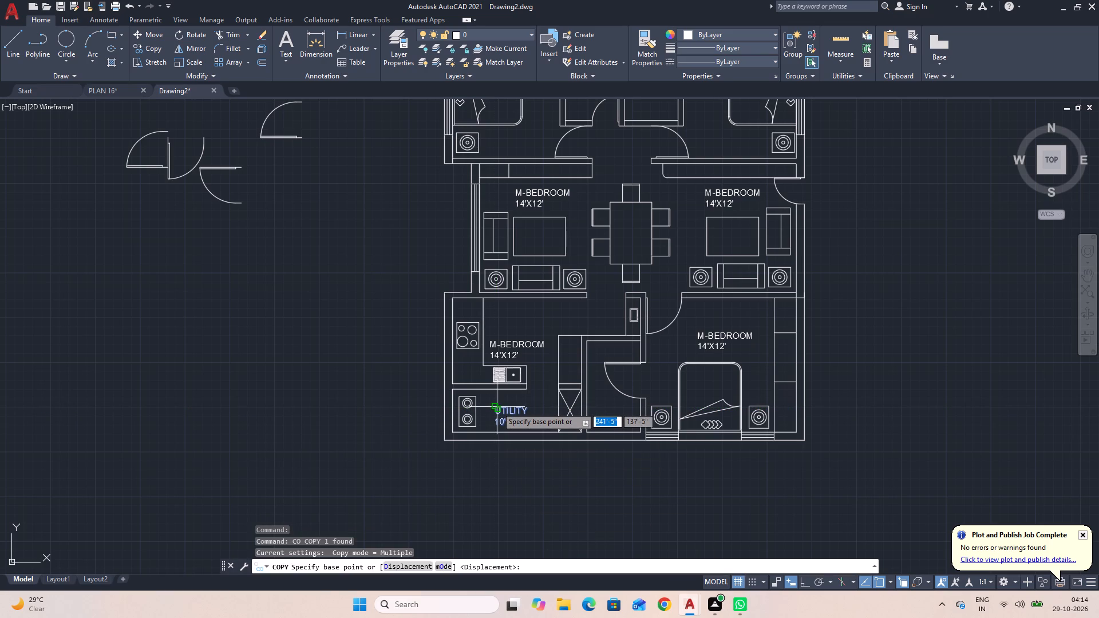
left_click(496, 406)
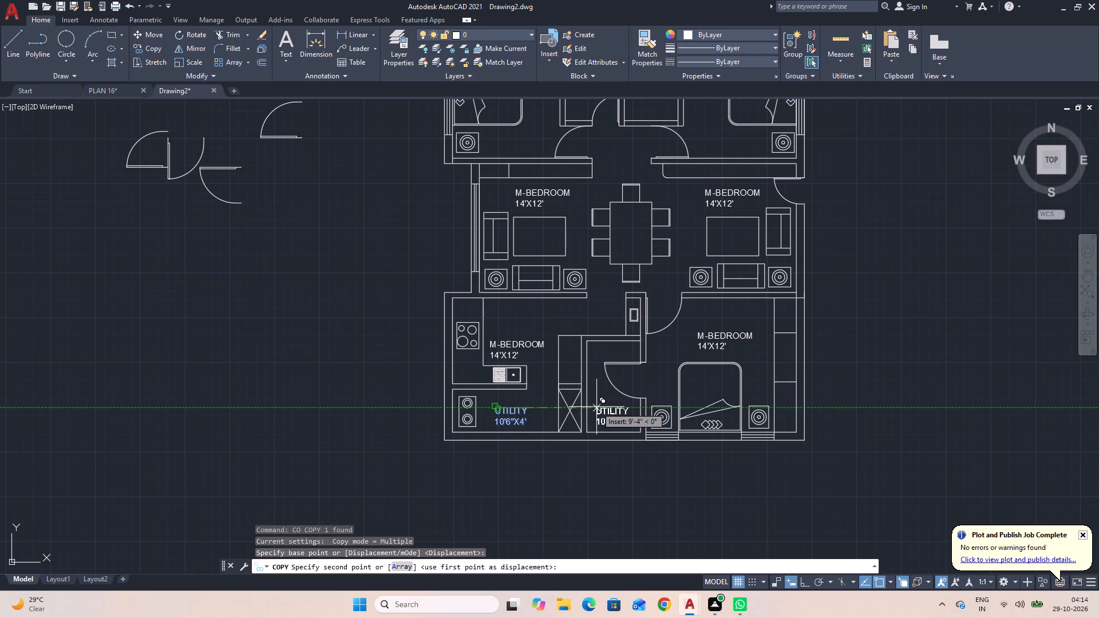
left_click(599, 409)
middle_click_drag(592, 283, 596, 291)
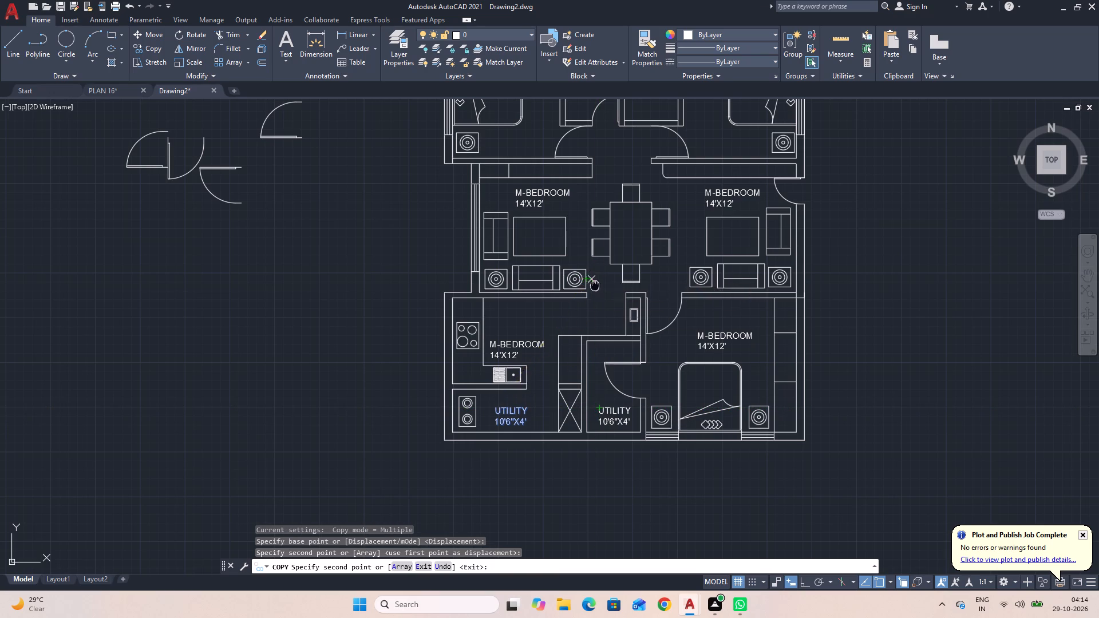
middle_click_drag(596, 291, 600, 530)
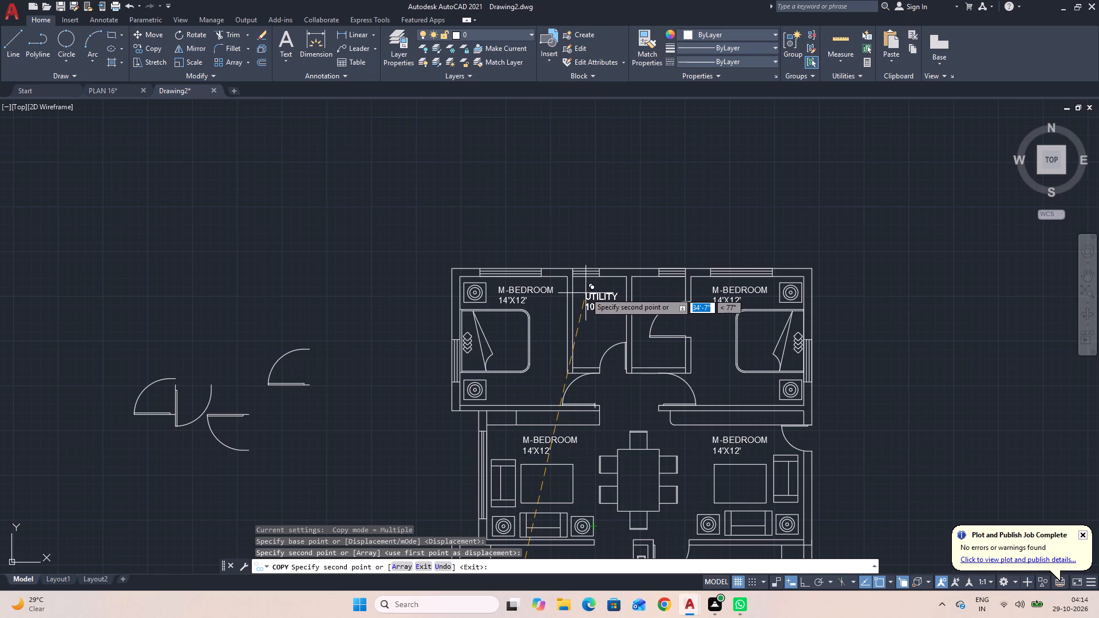
left_click(586, 292)
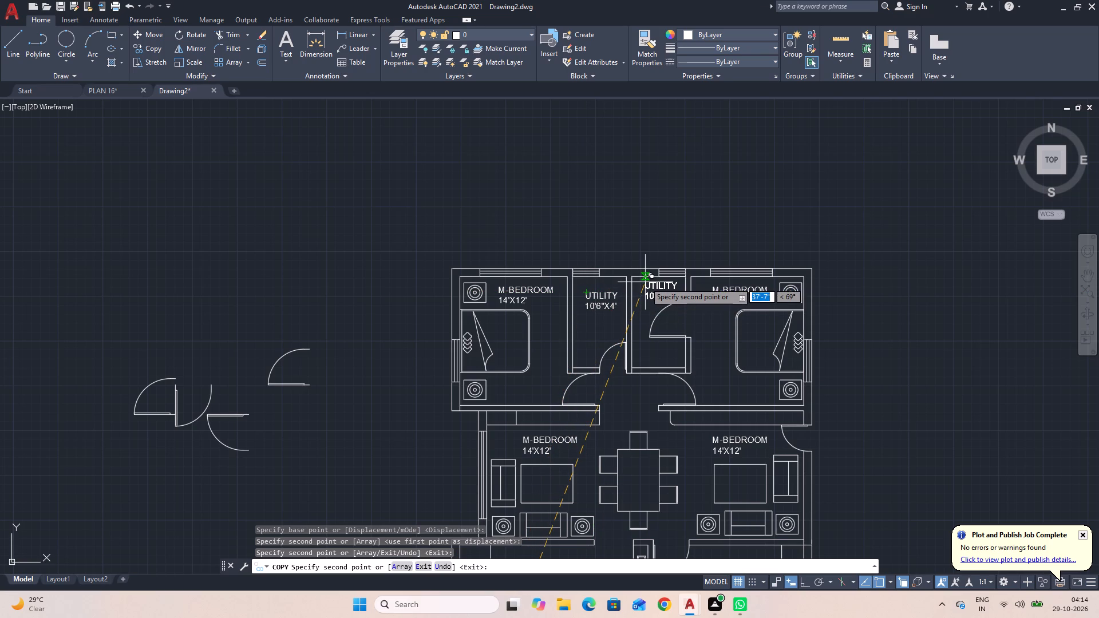
scroll(647, 282, "up", 2)
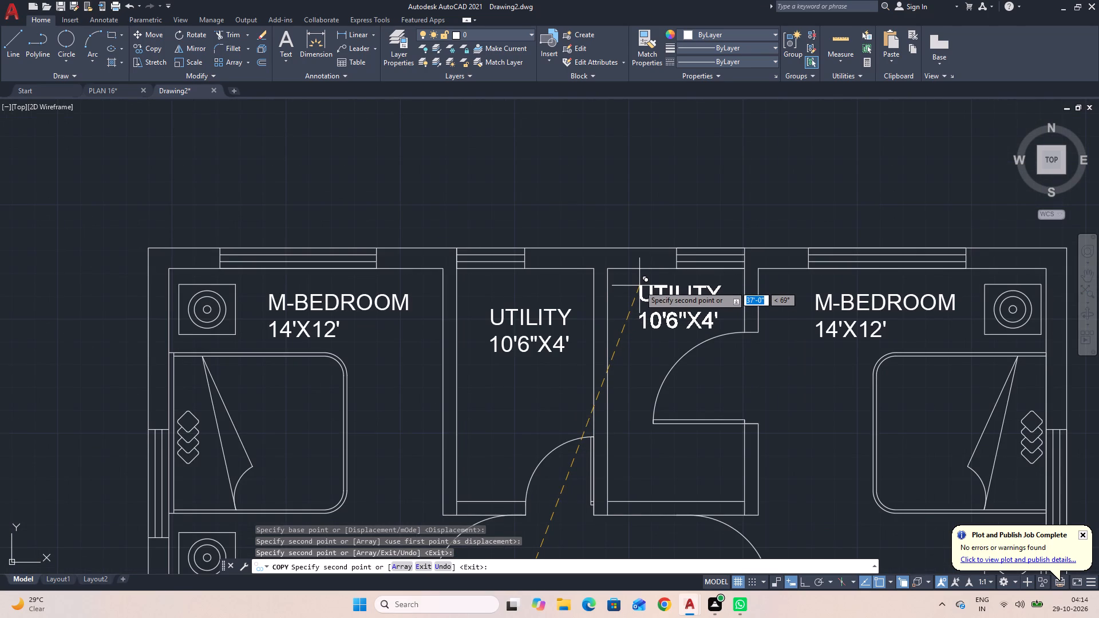
left_click(637, 285)
scroll(637, 285, "down", 3)
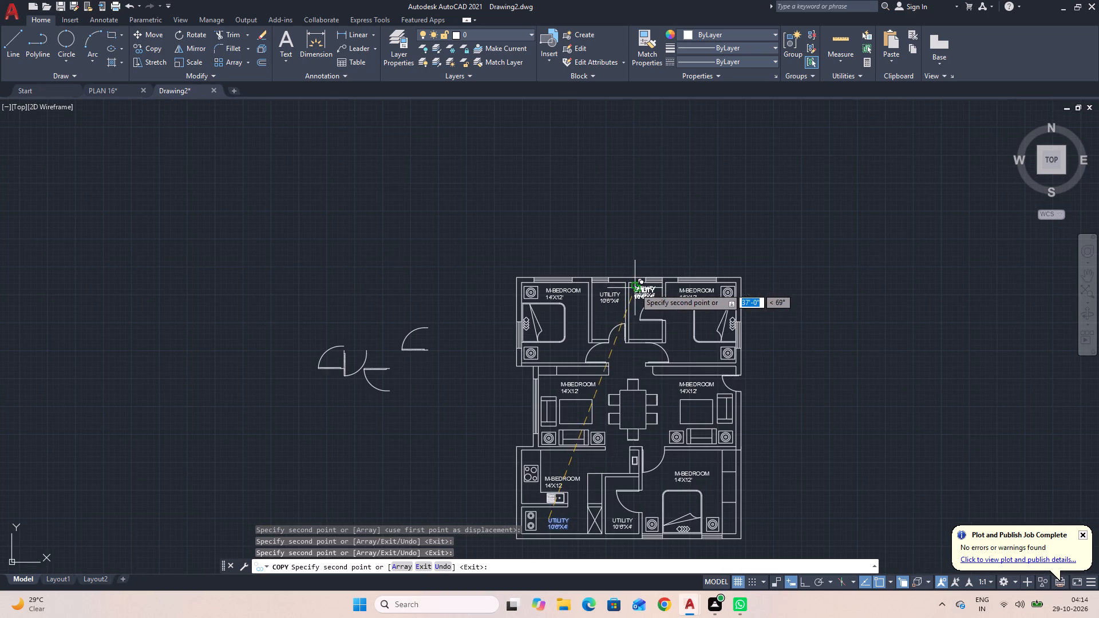
key("Escape")
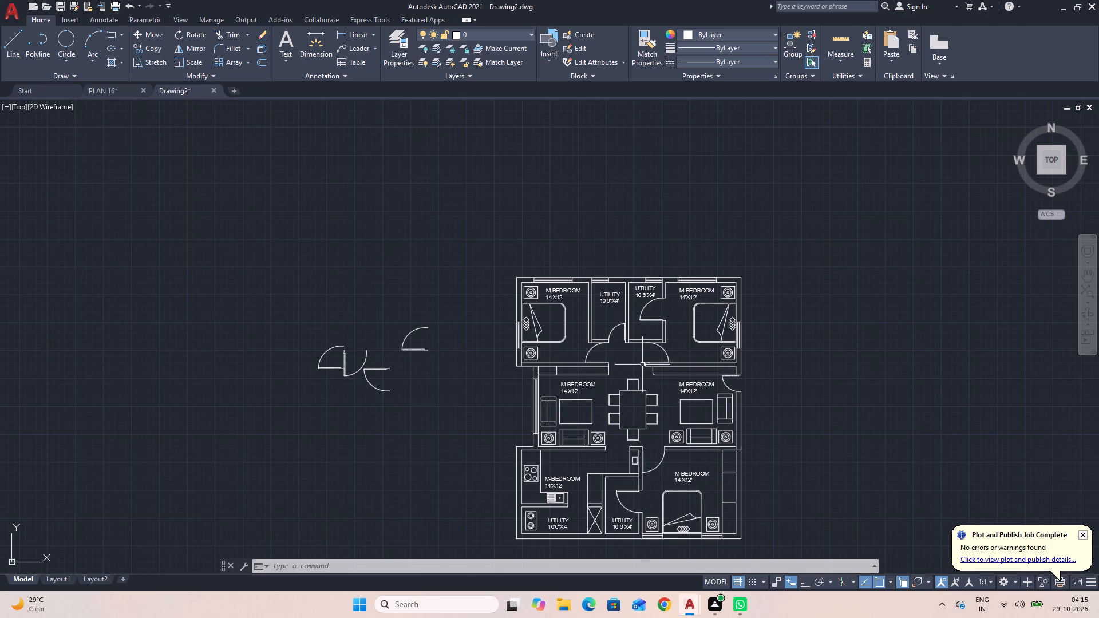
Copy the UTILITY label from the small north room onto the dining table in the central hall.
scroll(610, 330, "up", 1)
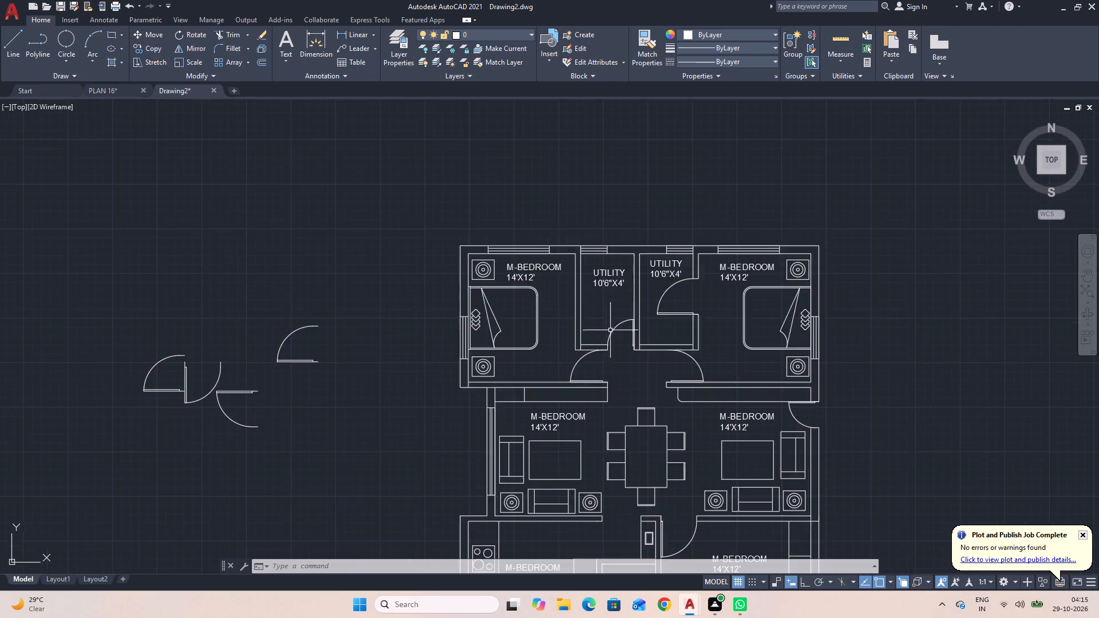
scroll(610, 330, "up", 2)
left_click(603, 184)
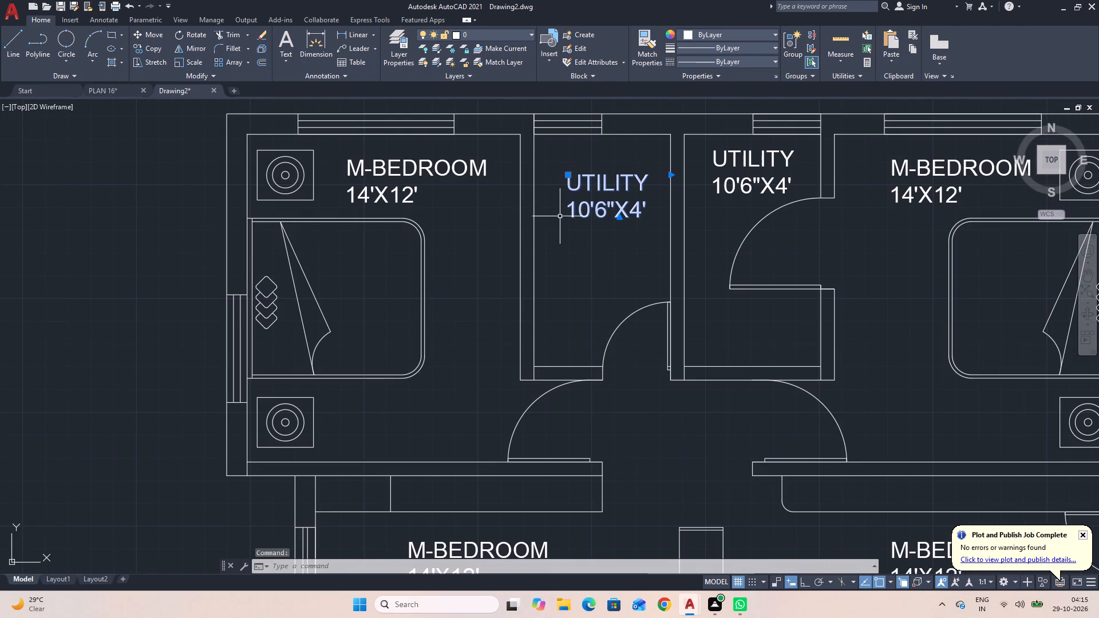
type("CO")
key("space")
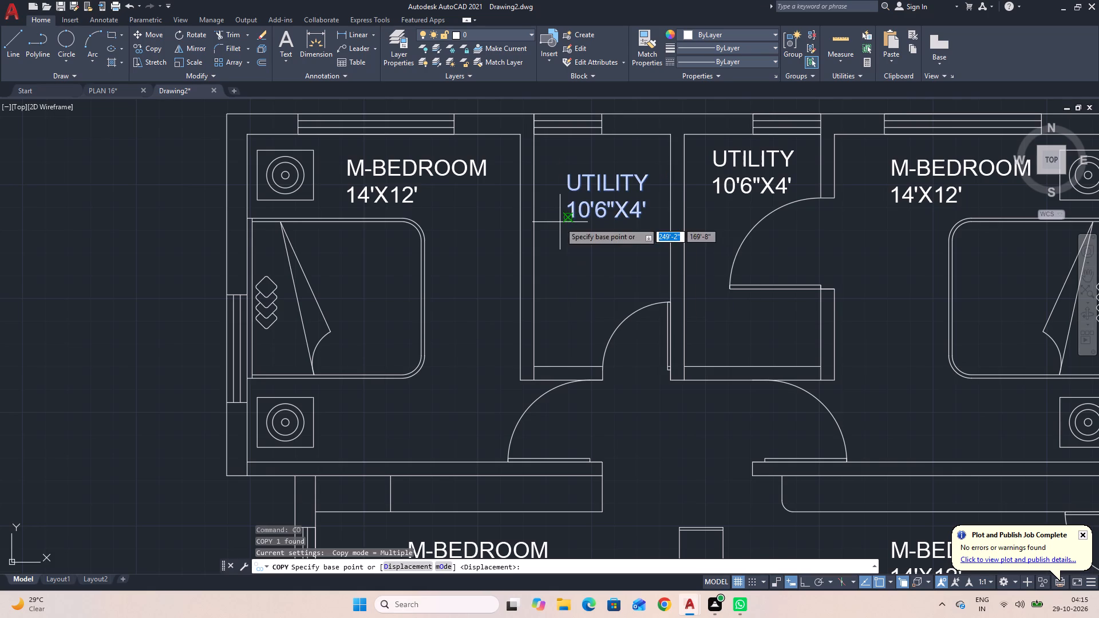
left_click(568, 173)
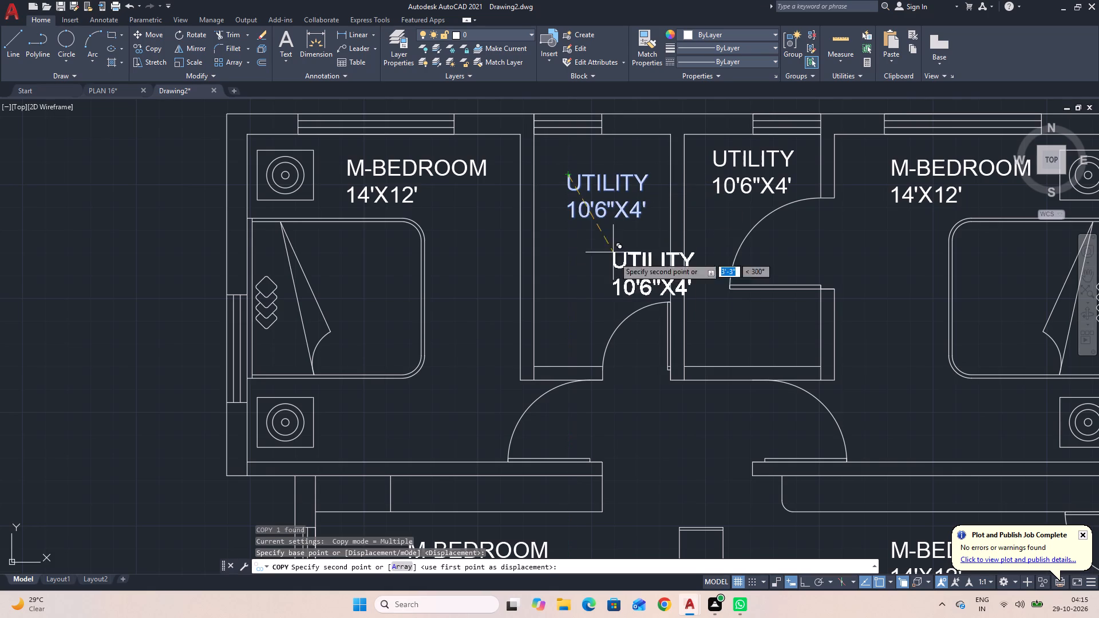
middle_click_drag(625, 401, 600, 230)
scroll(603, 238, "down", 1)
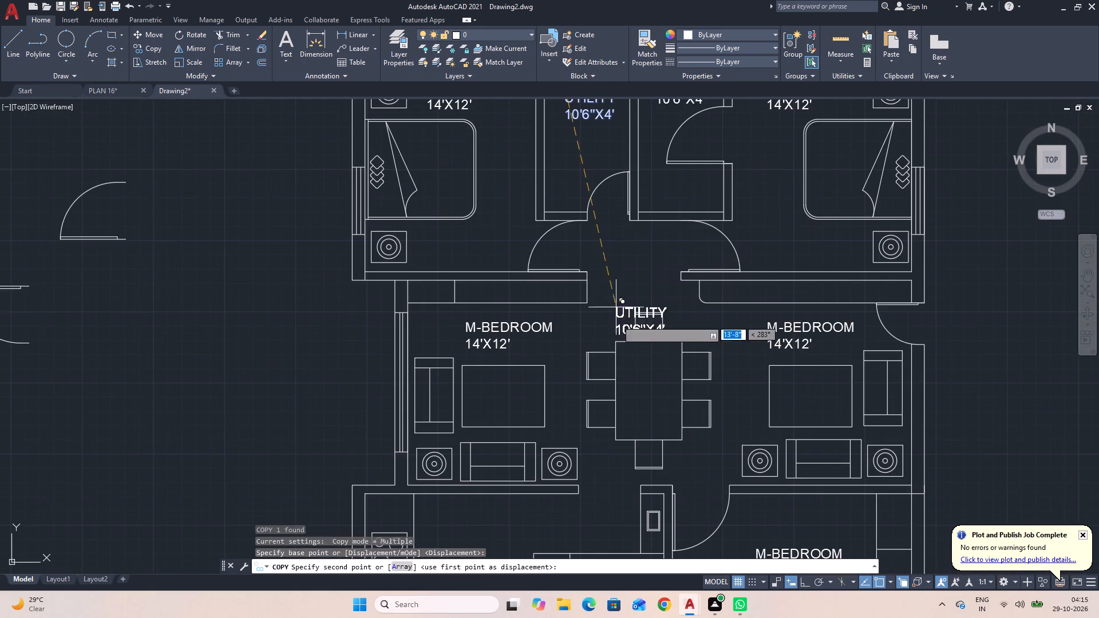
scroll(626, 377, "up", 1)
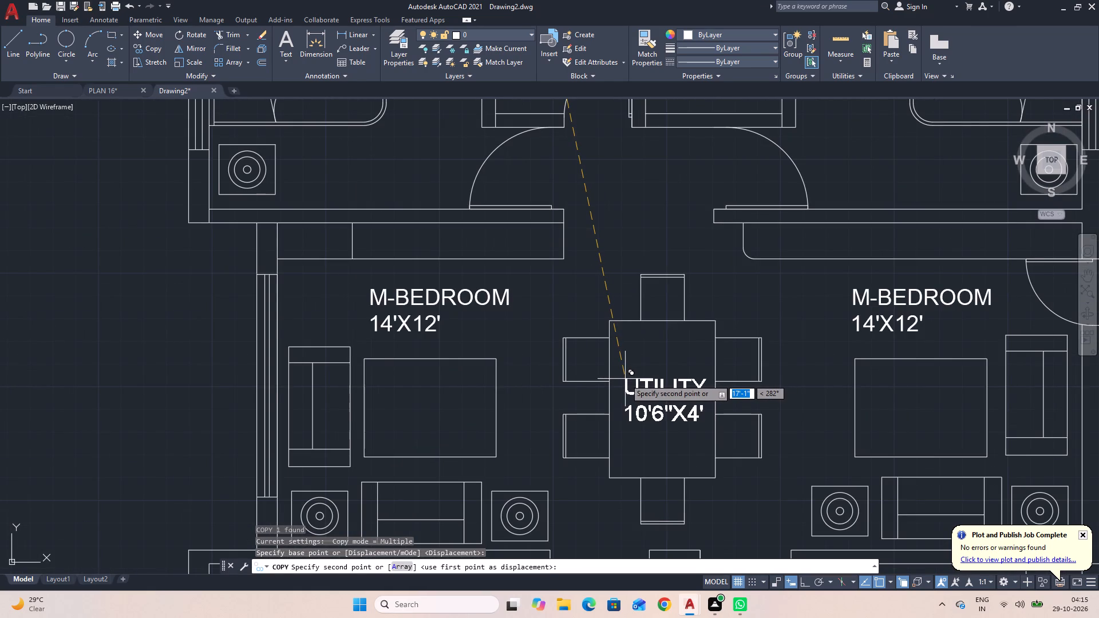
left_click(623, 381)
key("Escape")
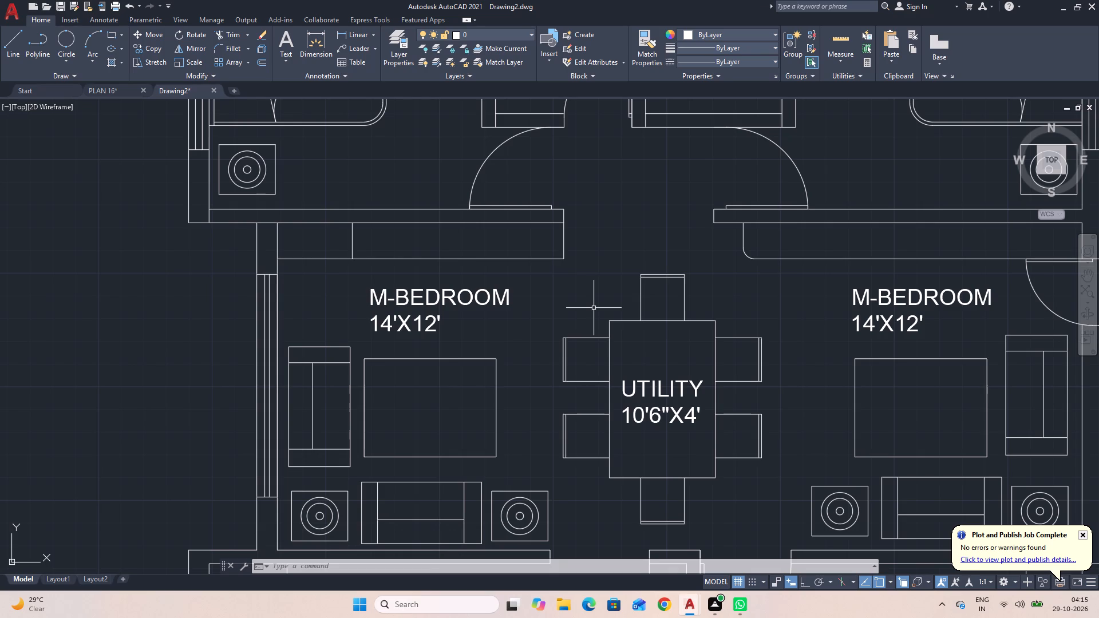
Change the north-west bedroom's label to BEDROOM3 with dimensions 10'X12'.
scroll(582, 292, "down", 1)
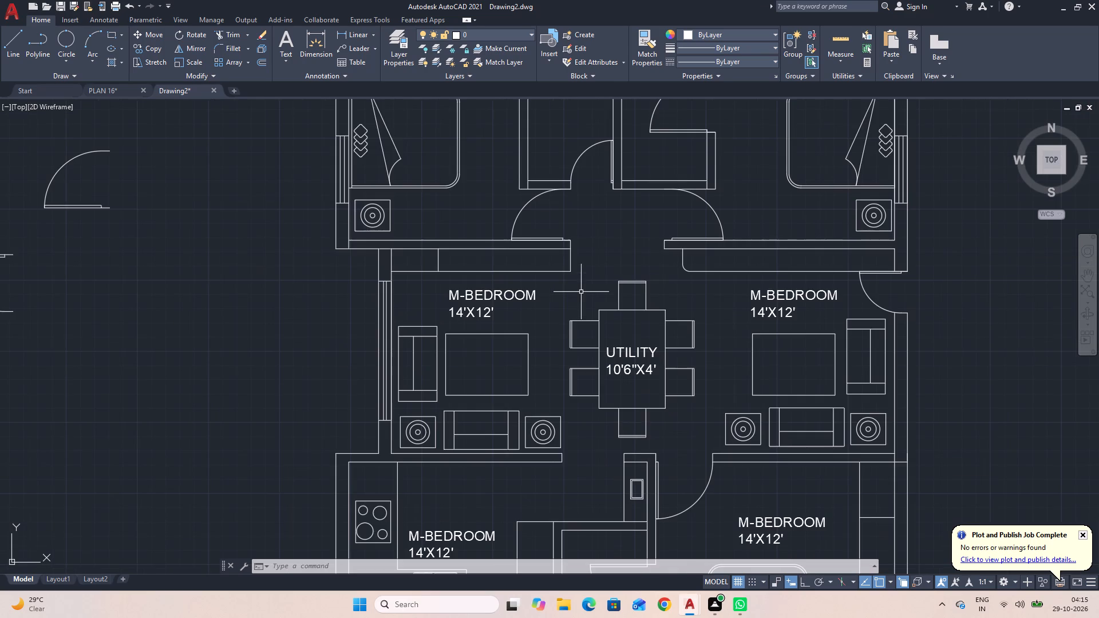
middle_click_drag(568, 301, 580, 374)
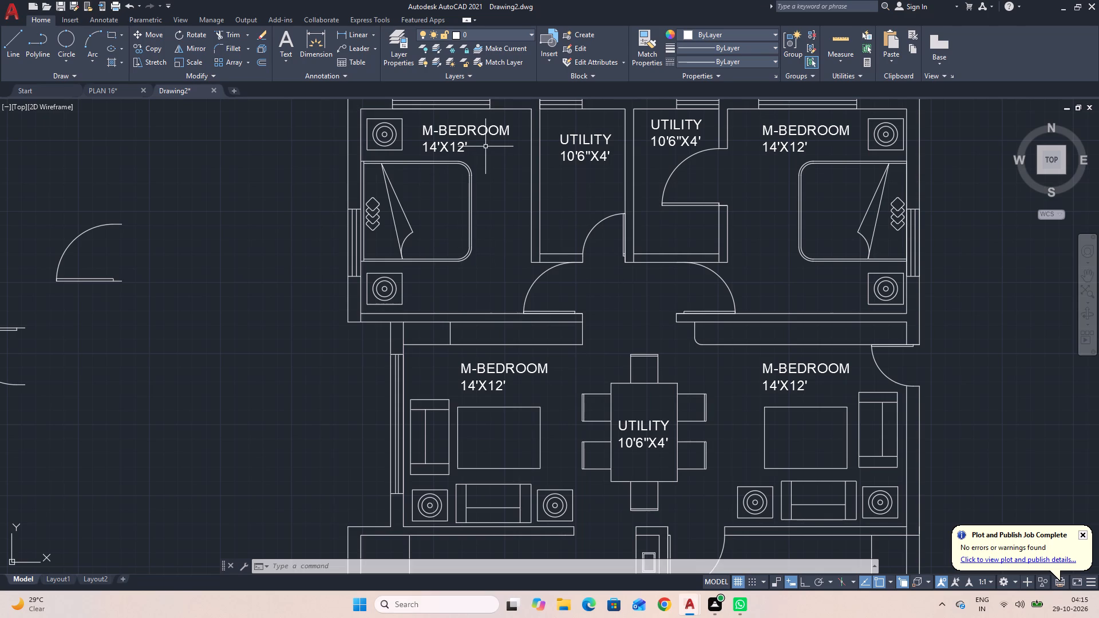
double_click(467, 133)
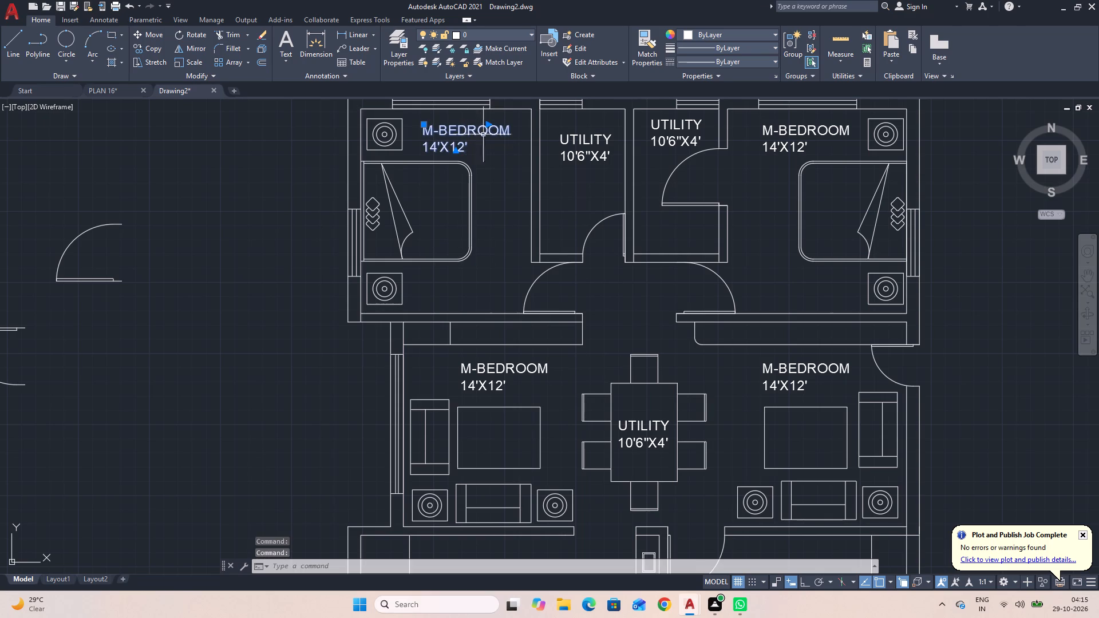
double_click(457, 131)
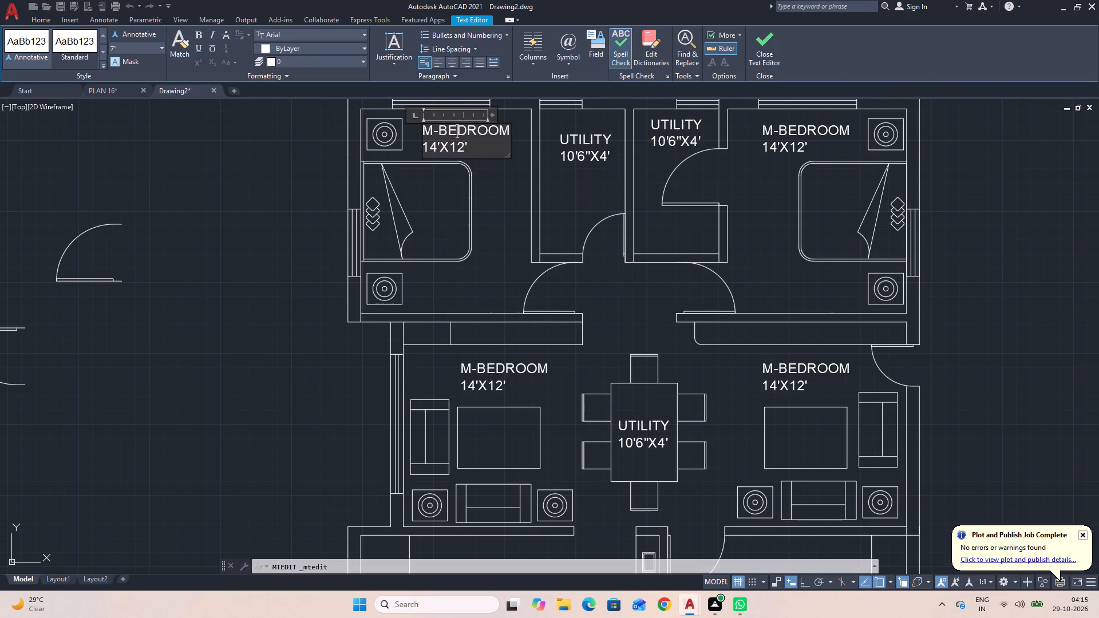
left_click(438, 133)
key("BackSpace")
key("BackSpace")
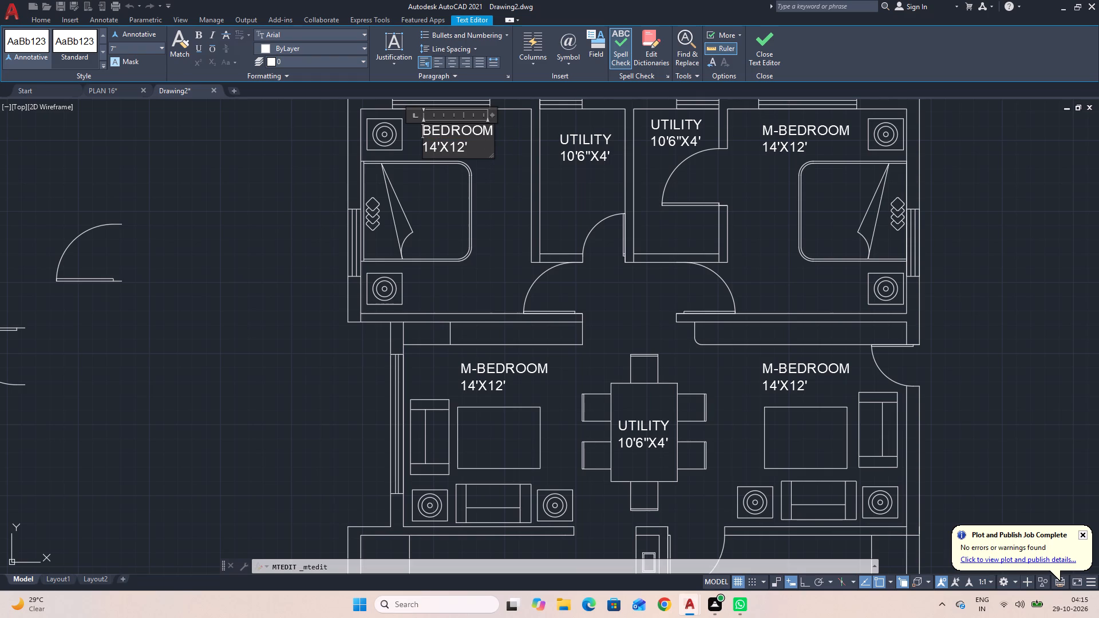
key("Right")
key("Right")
key("Right")
key("Right")
key("Right")
key("Right")
key("Right")
key("3")
key("Down")
key("Left")
key("Left")
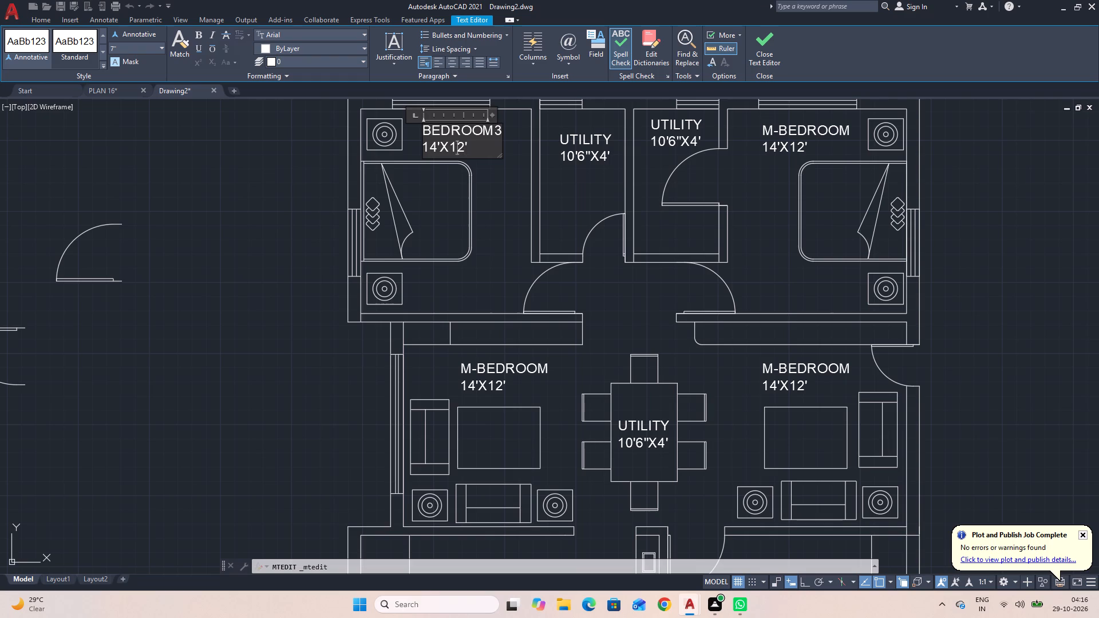
key("Left")
key("Left")
key("Left")
key("BackSpace")
key("0")
left_click(498, 183)
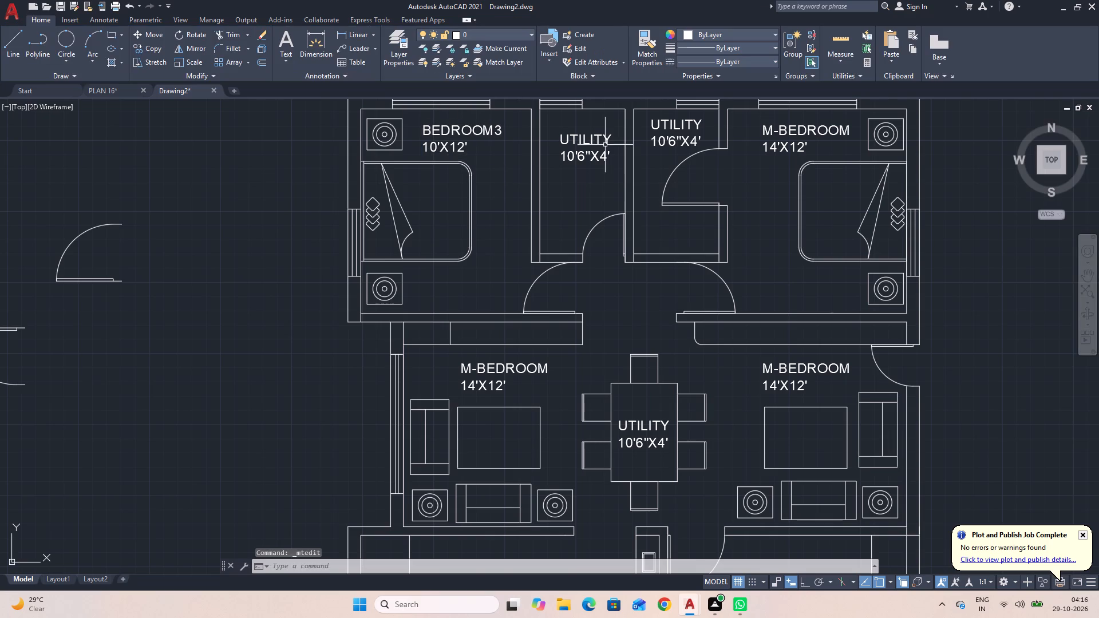
Rename the UTILITY label in the small room beside the BEDROOM3 room as TOILET.
double_click(590, 138)
left_click(578, 147)
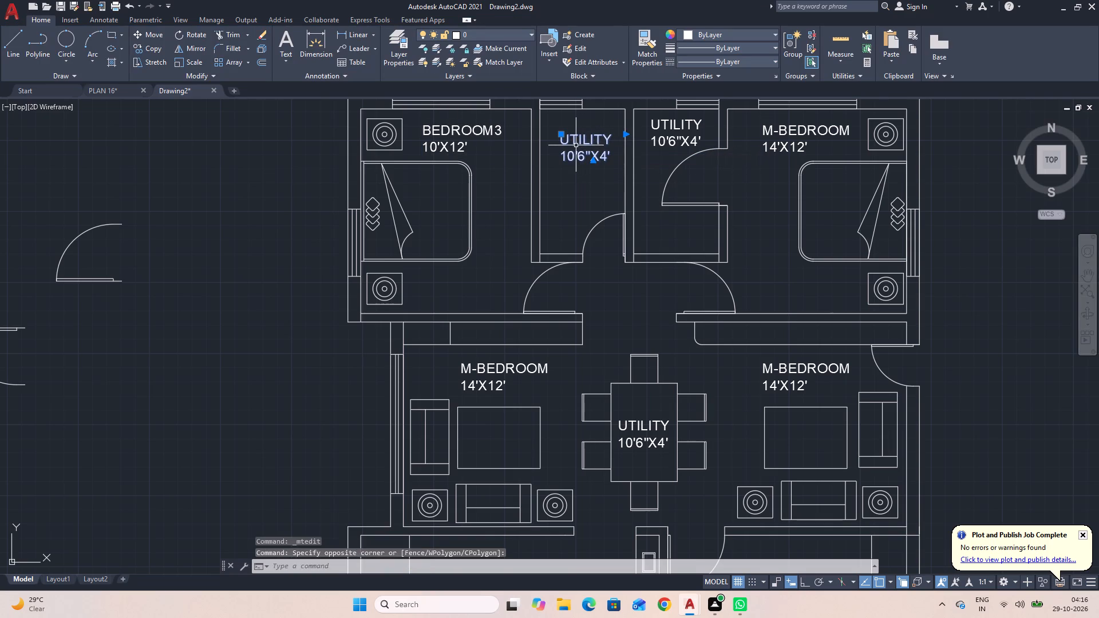
double_click(574, 142)
left_click(610, 140)
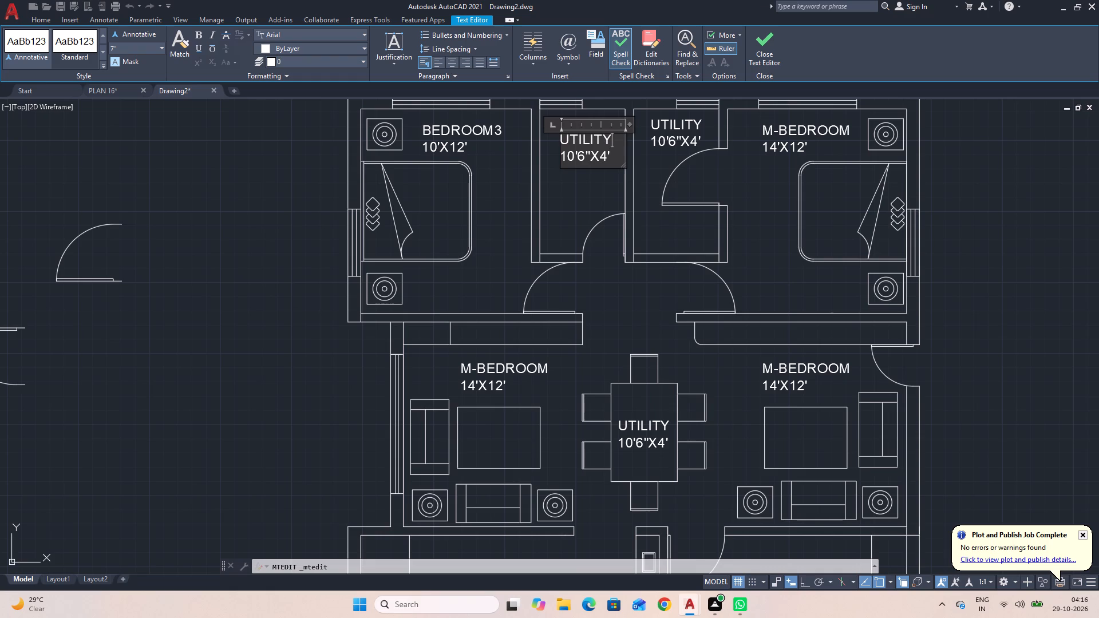
key("BackSpace")
key("BackSpace")
key("BackSpace")
key("BackSpace")
key("BackSpace")
key("BackSpace")
key("BackSpace")
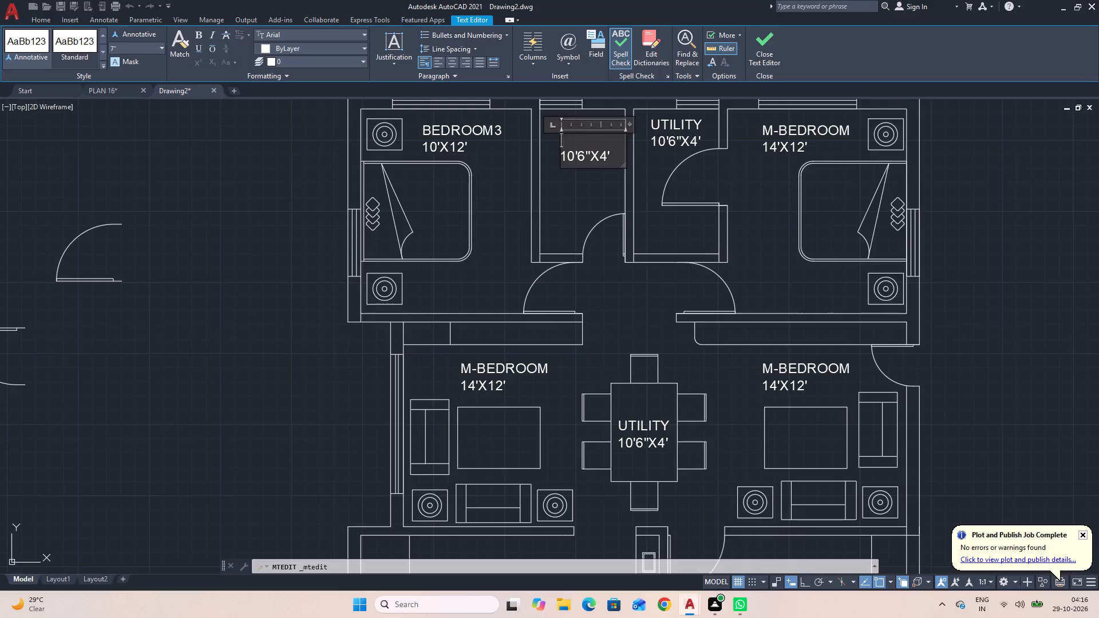
type("TOIL")
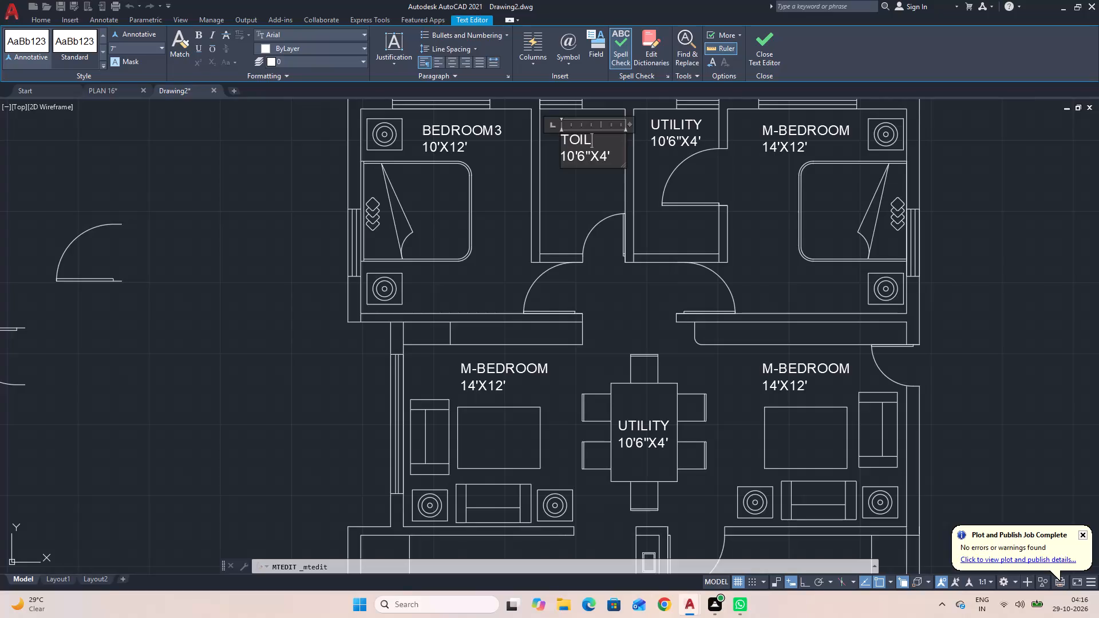
key("e")
key("t")
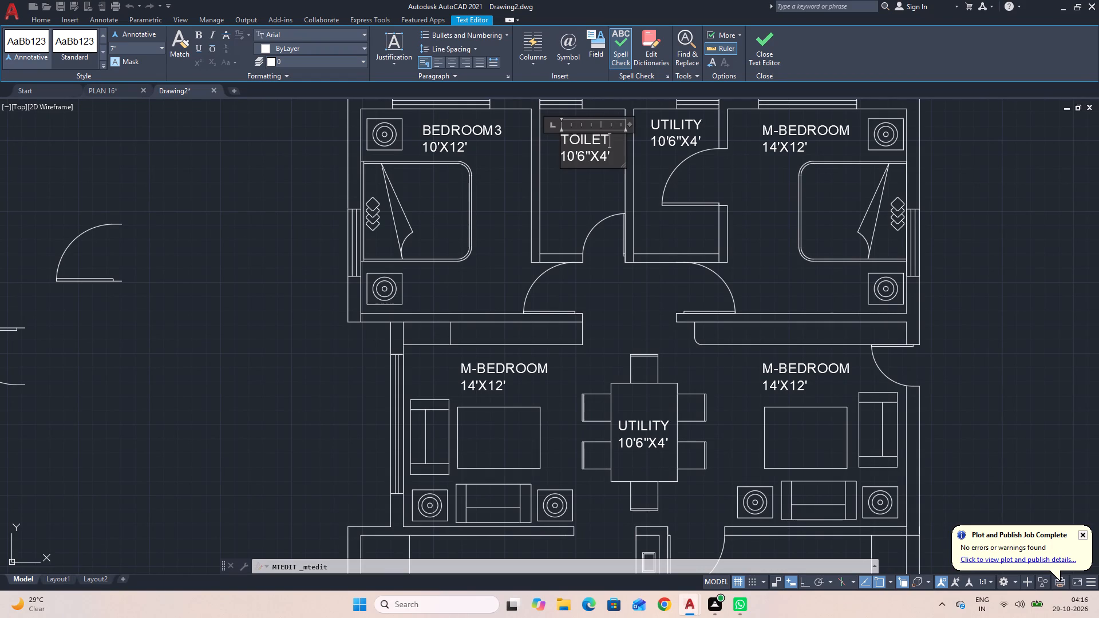
Set the dimensions in the TOILET label to 5'X8'6".
left_click(605, 156)
key("BackSpace")
key("8")
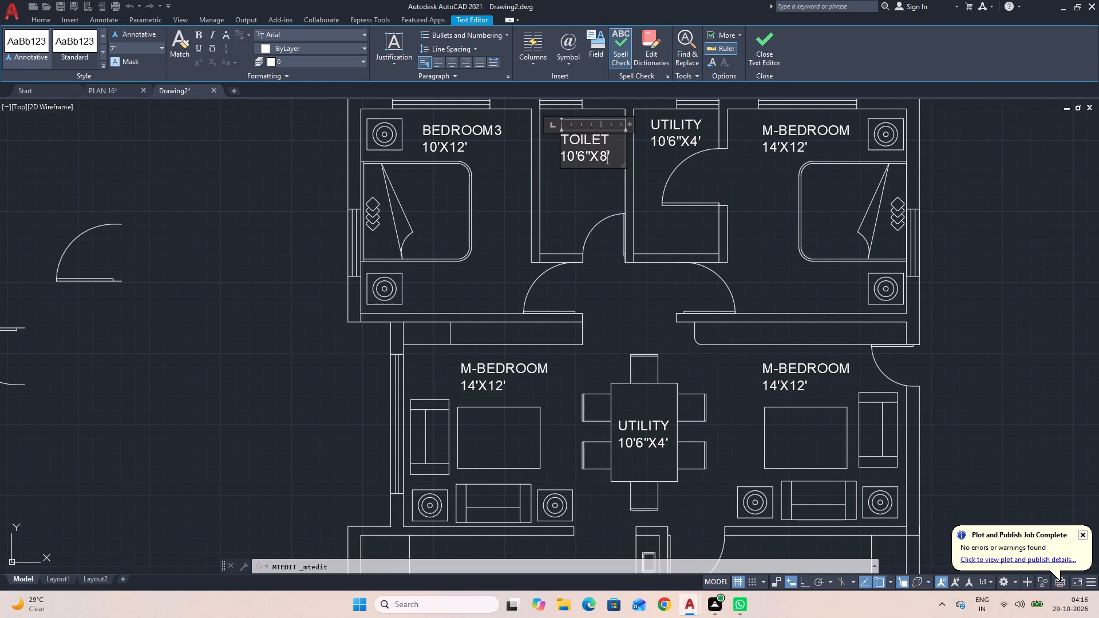
left_click(615, 159)
type("6\"")
left_click(584, 158)
key("Right")
key("BackSpace")
key("BackSpace")
key("Left")
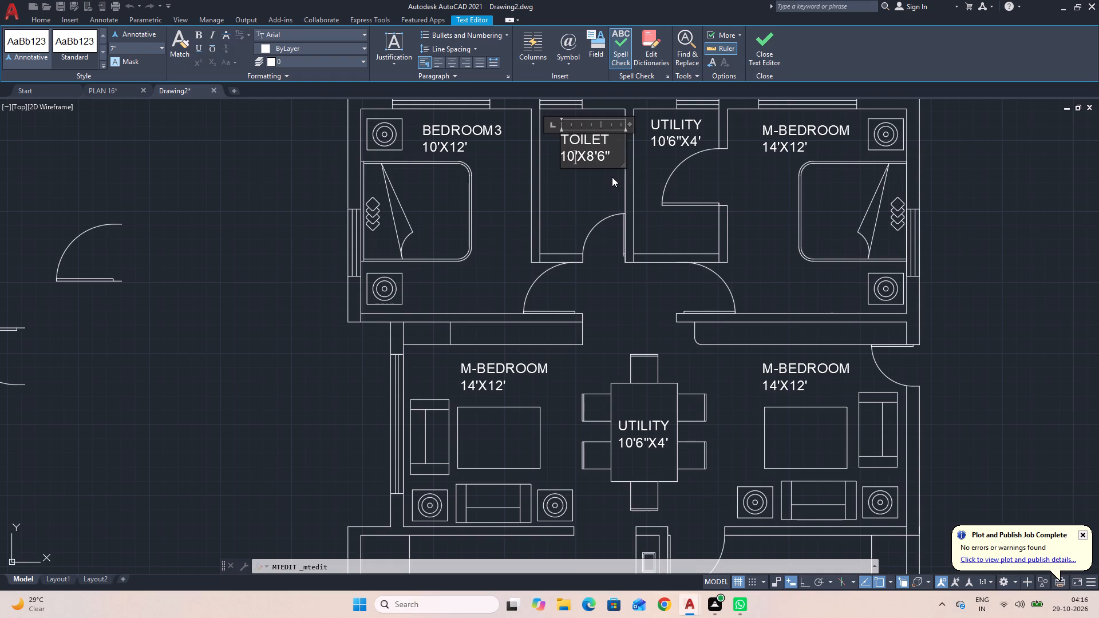
key("BackSpace")
key("BackSpace")
key("5")
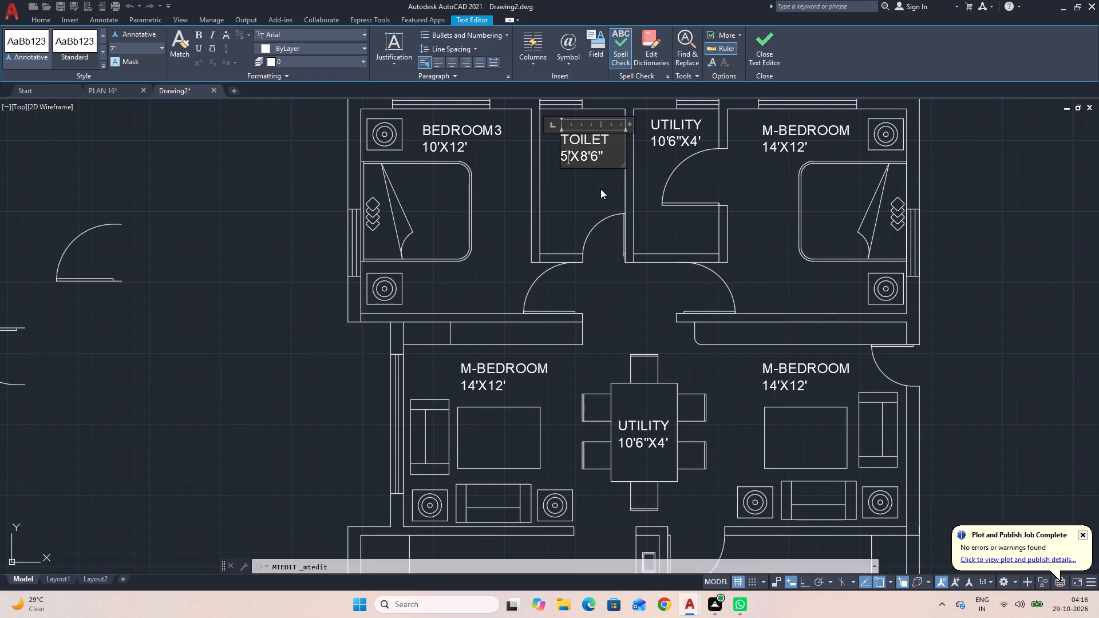
left_click(600, 189)
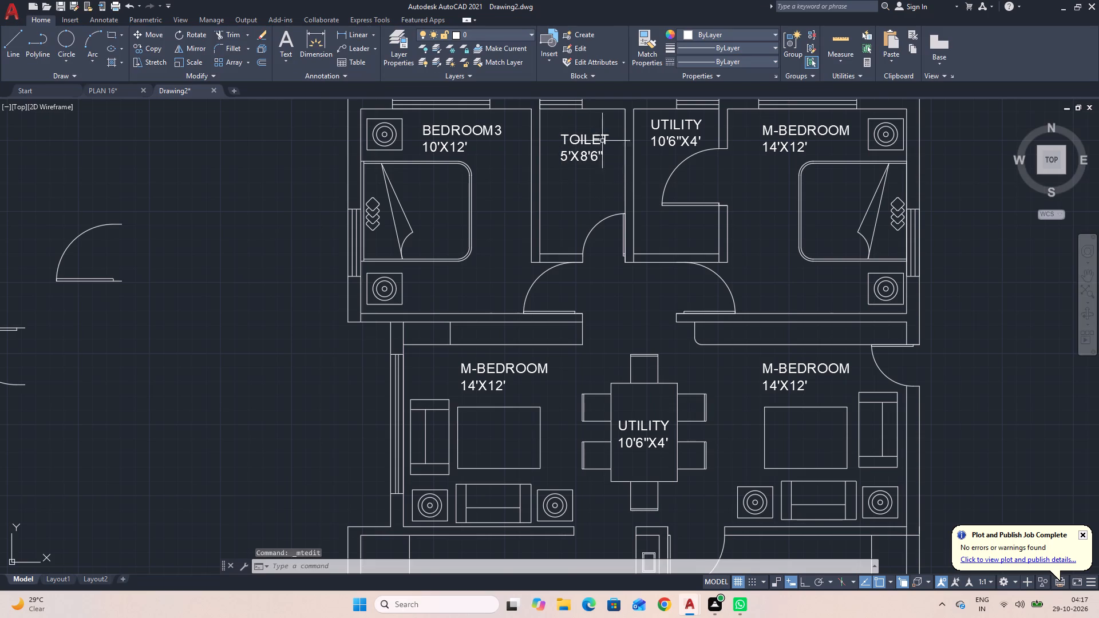
Replace the UTILITY label in the other small north room with a copy of the TOILET 5'X8'6" label.
left_click(658, 122)
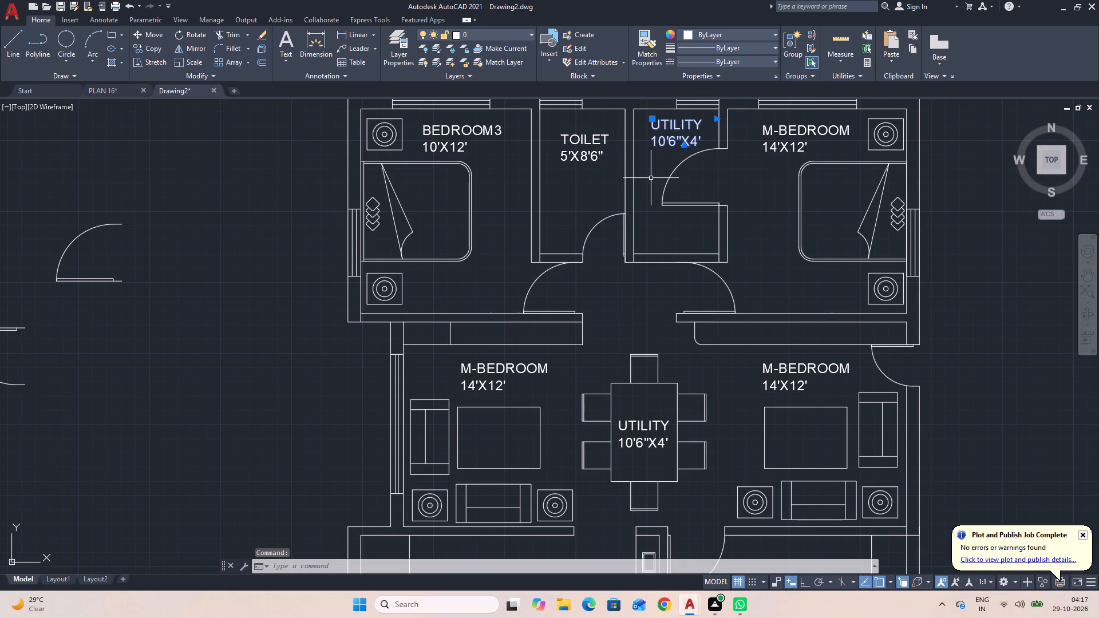
key("Delete")
left_click(583, 144)
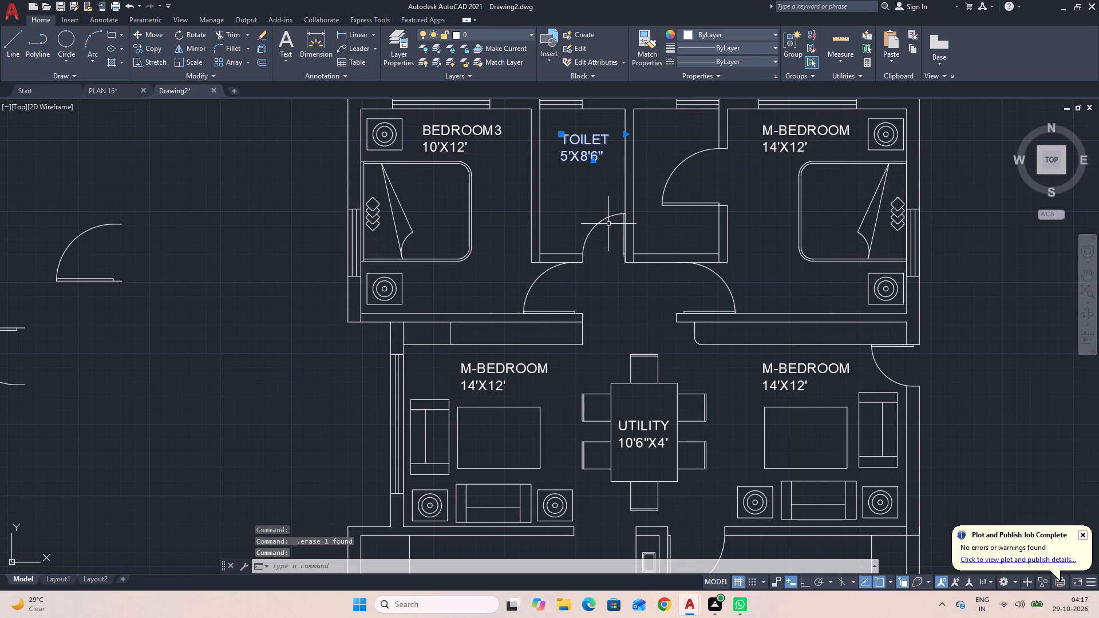
key("c")
key("o")
key("space")
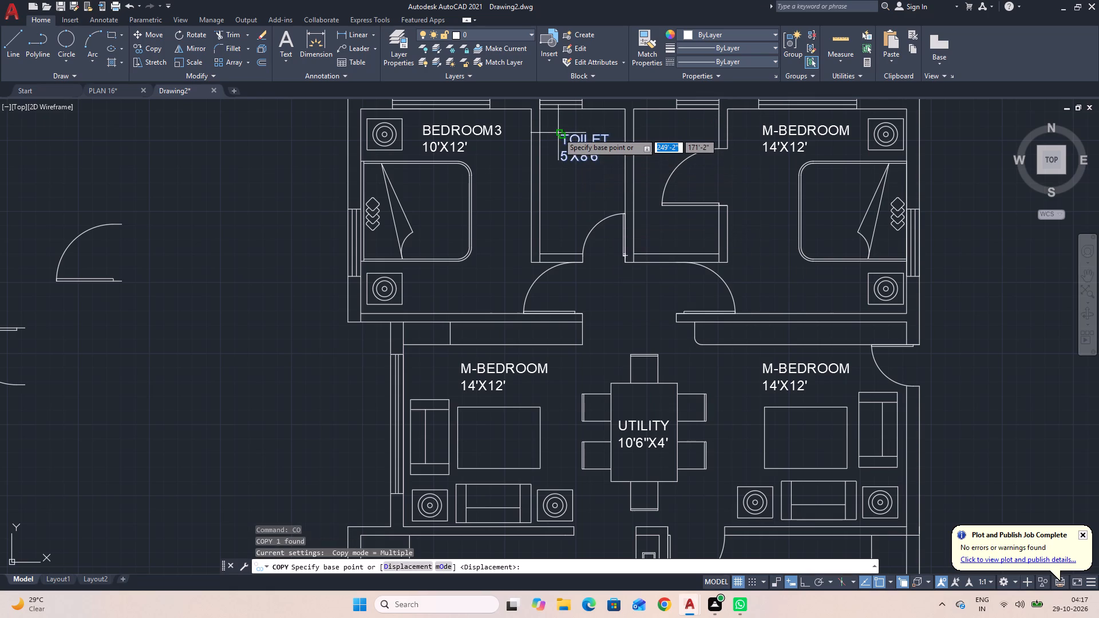
left_click(558, 133)
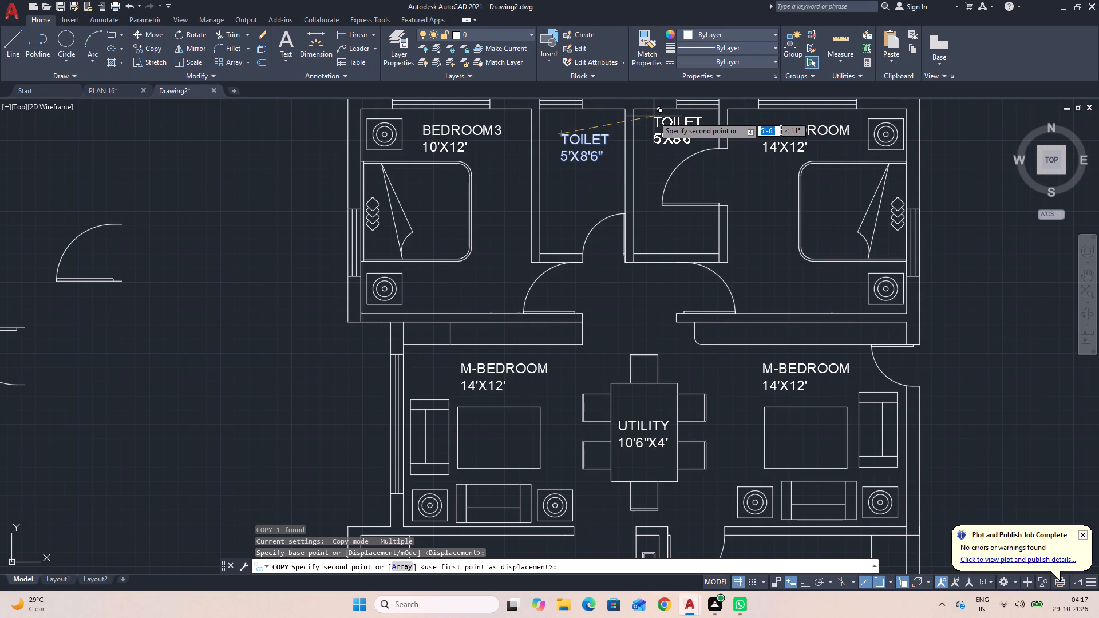
left_click(658, 117)
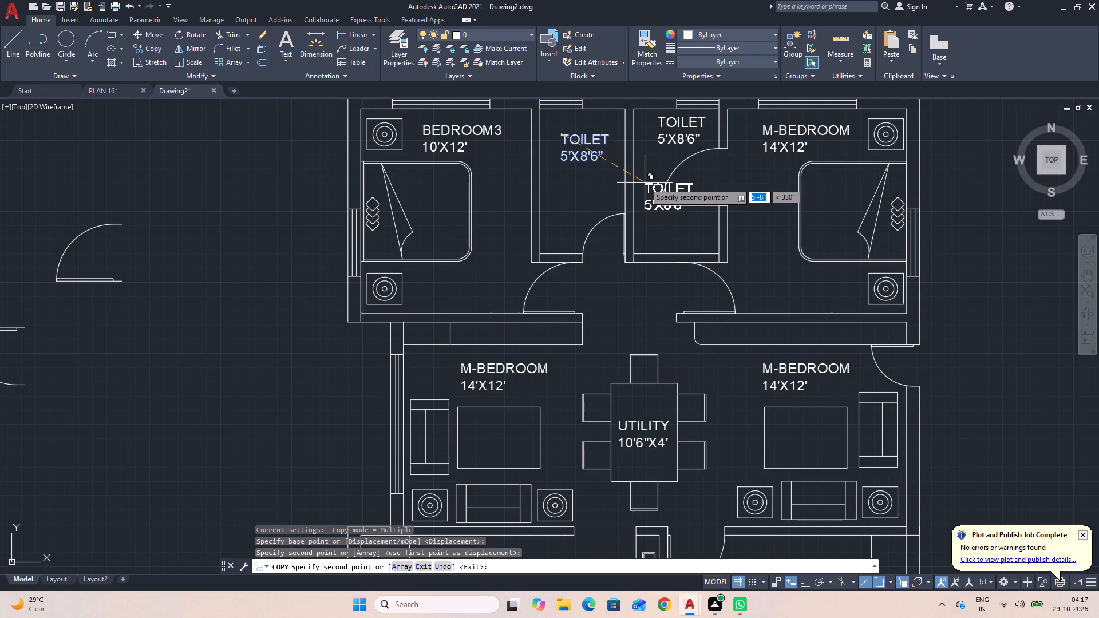
key("Escape")
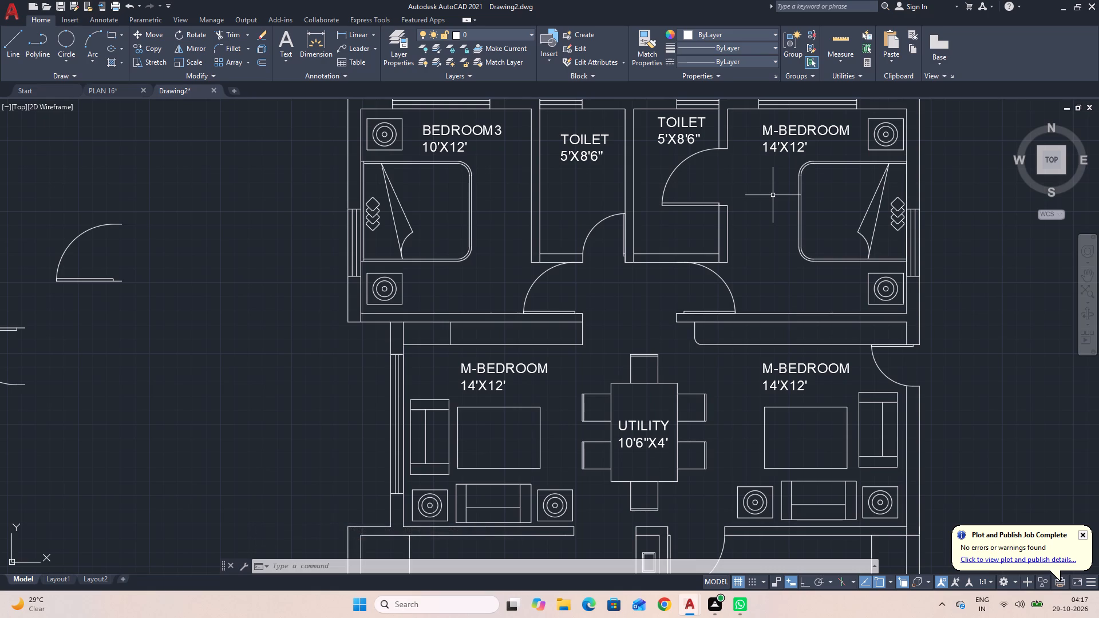
Replace the M-BEDROOM label in the north-east bedroom with a copy of the BEDROOM3 label, level with the original.
left_click(786, 136)
key("Delete")
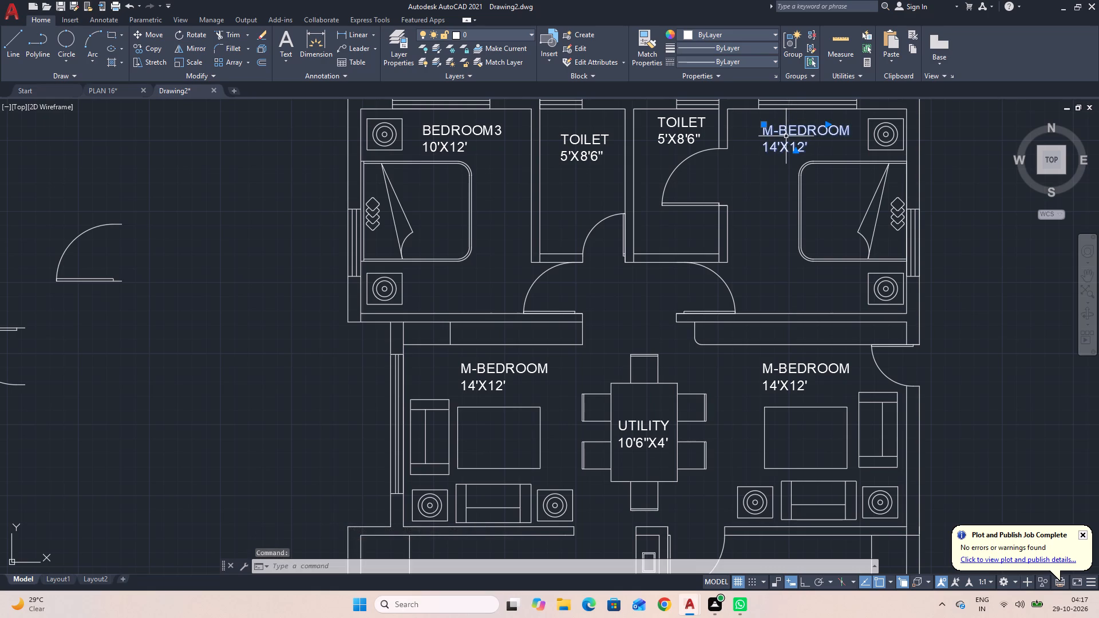
left_click(433, 133)
type("CO")
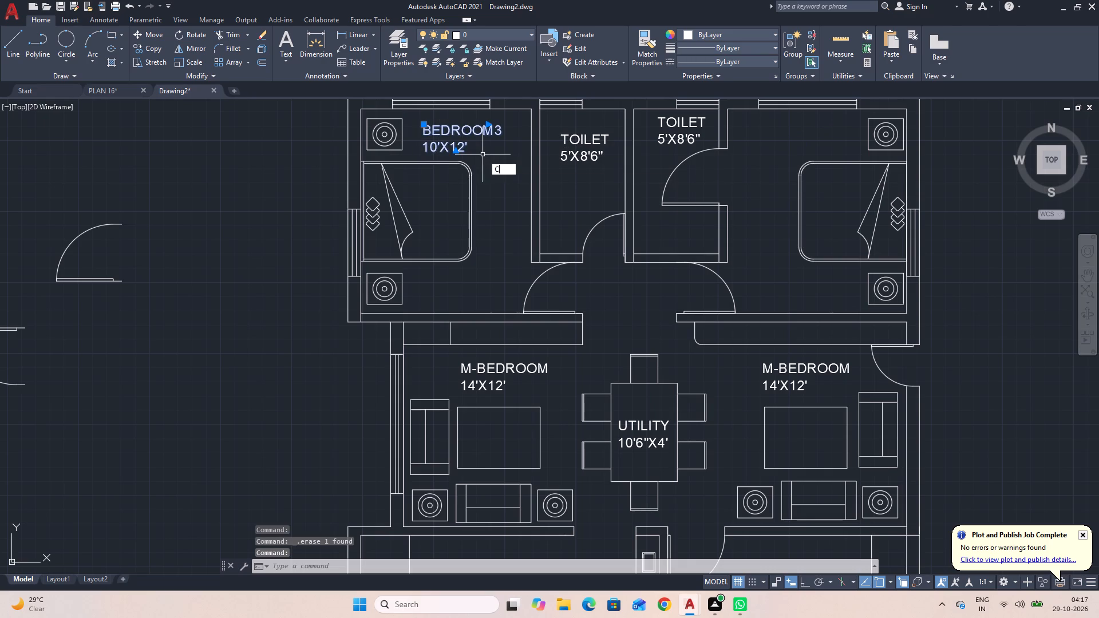
key("space")
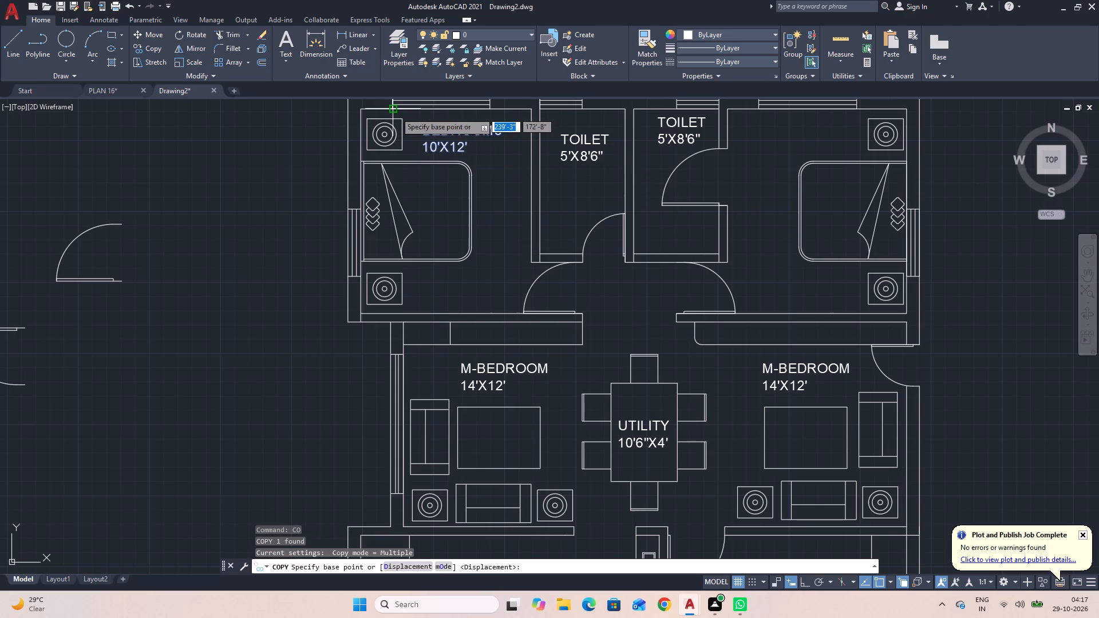
left_click(421, 124)
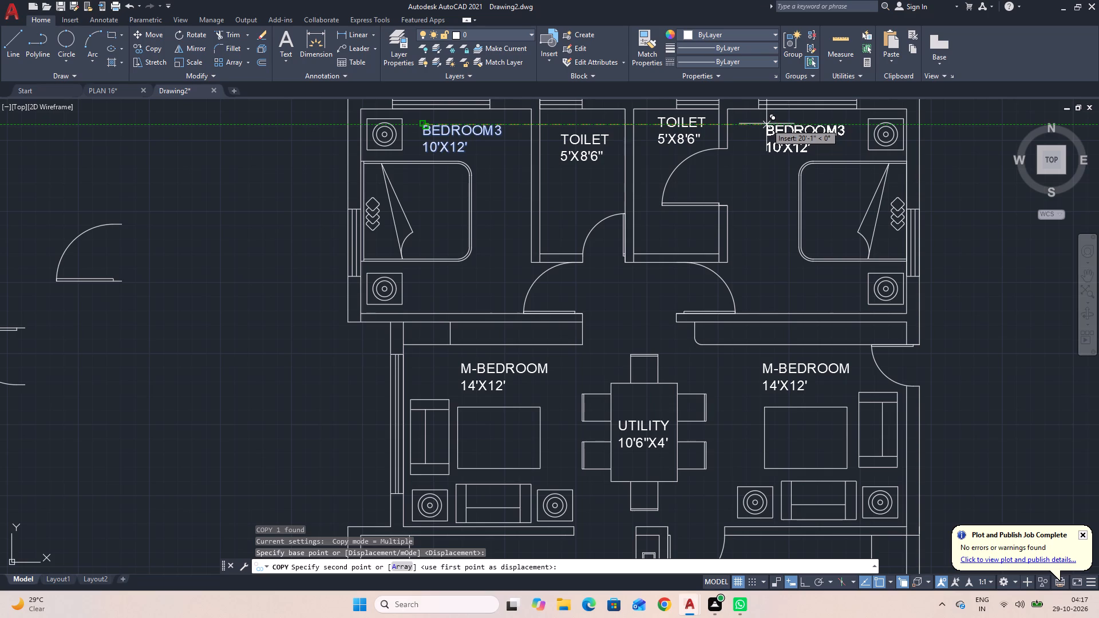
left_click(766, 122)
key("Escape")
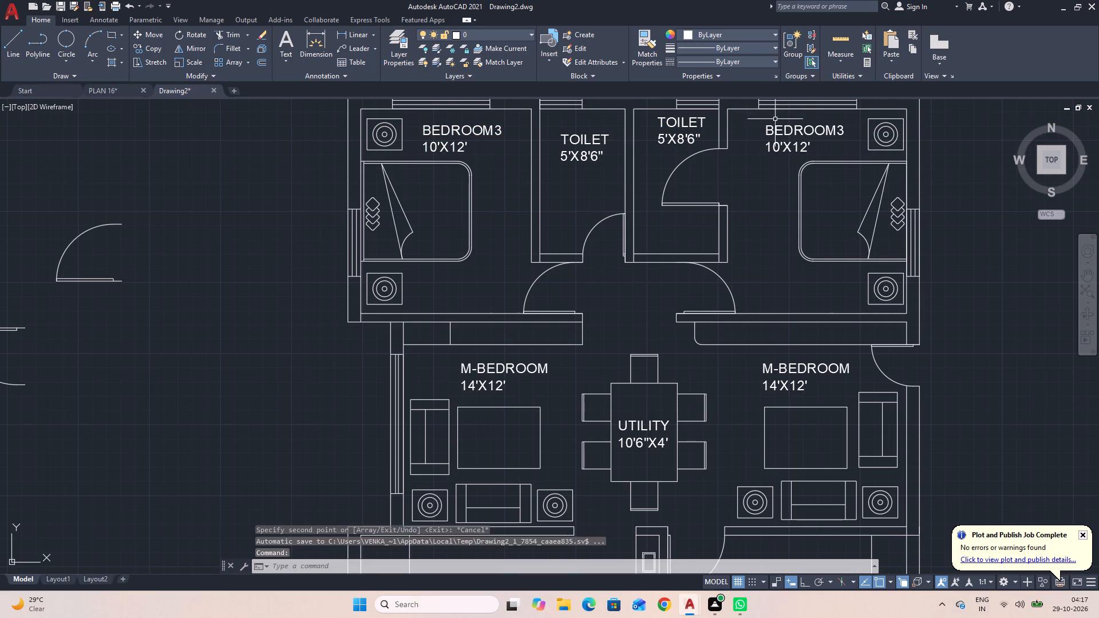
Change the north-east bedroom's label to BEDROOM2 with dimensions 10'6"X12'.
double_click(807, 129)
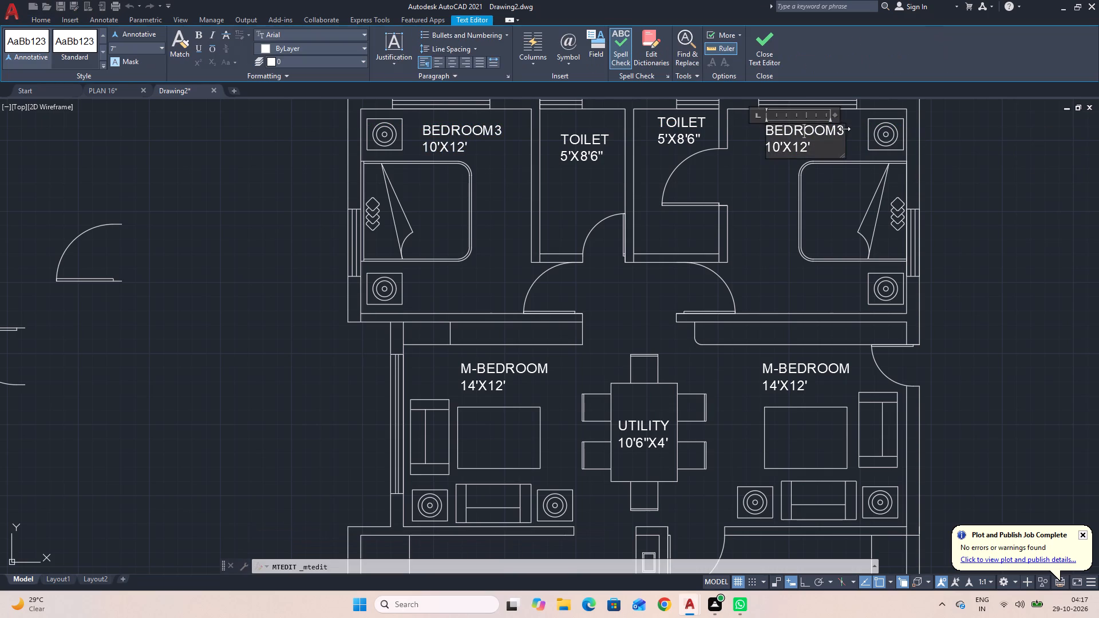
left_click(839, 129)
key("Right")
key("BackSpace")
key("2")
key("Down")
key("Left")
key("Left")
key("Left")
key("Left")
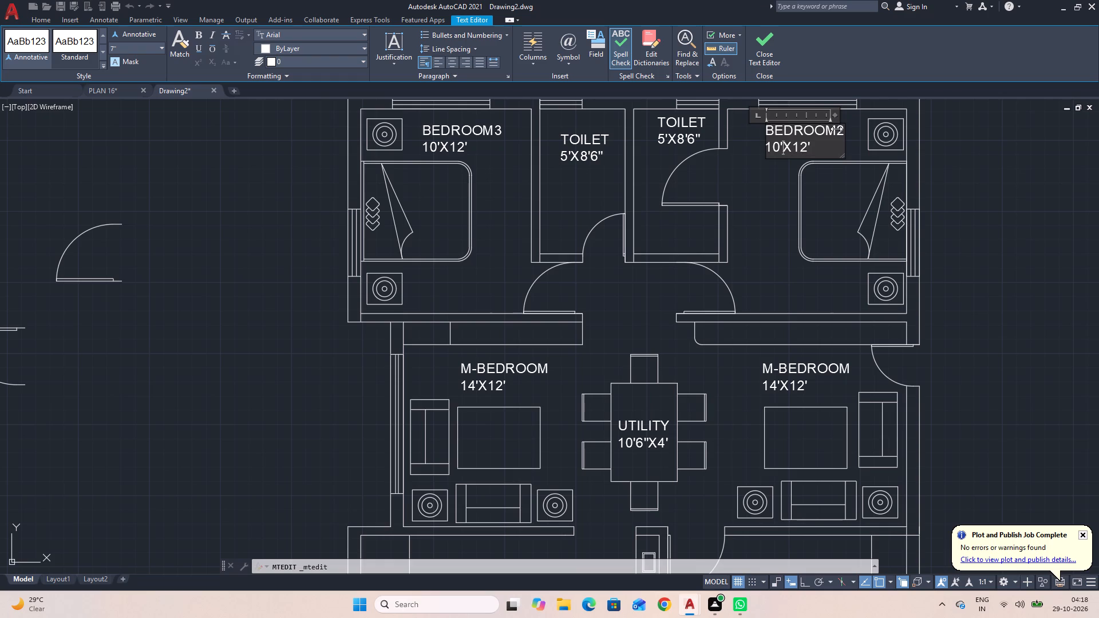
type("6\"")
left_click(760, 205)
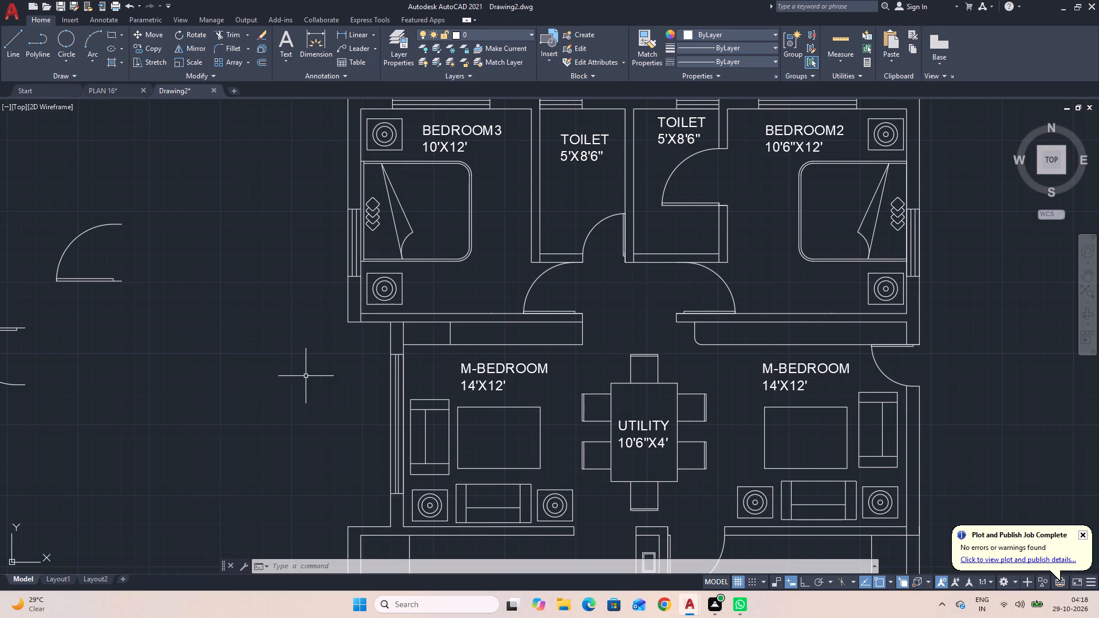
Rename the M-BEDROOM label in the sitting area west of the dining table as LIVING.
middle_click_drag(302, 377, 365, 238)
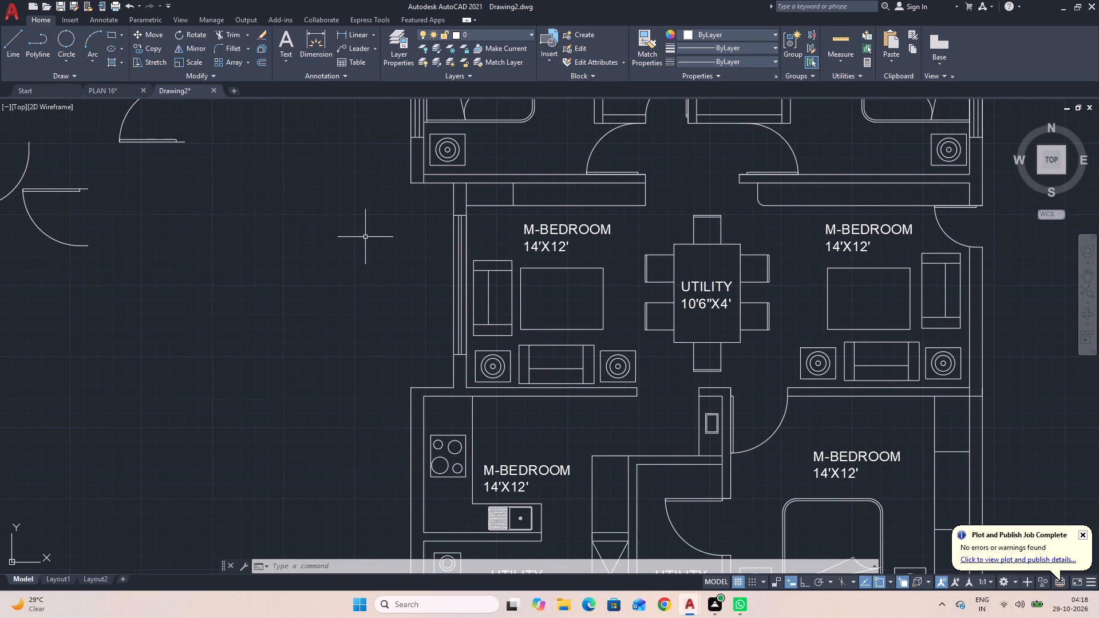
left_click(365, 237)
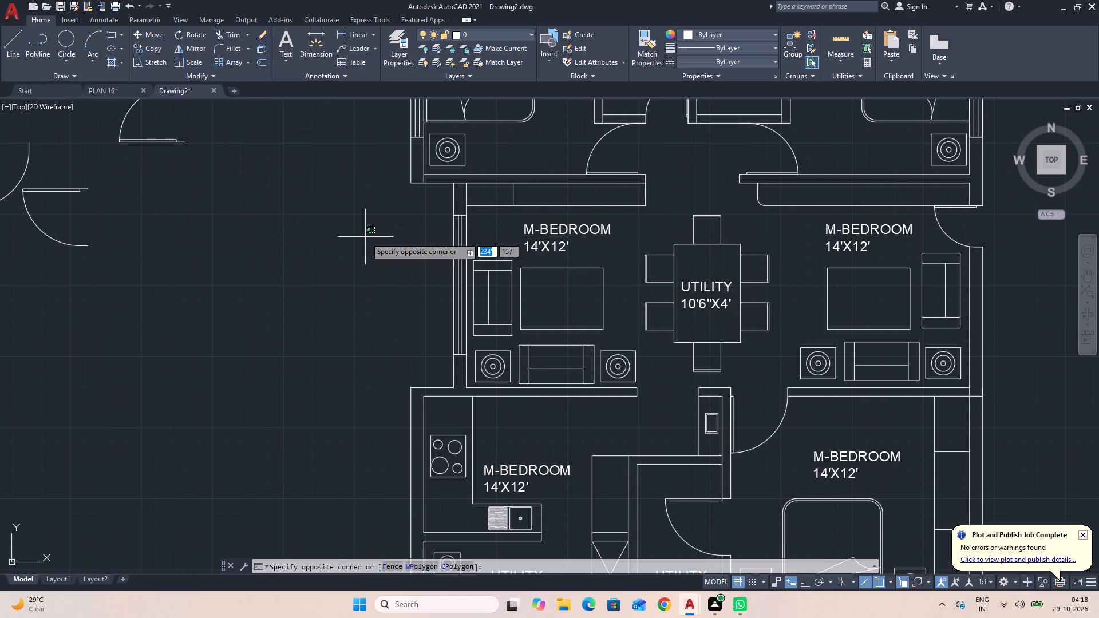
left_click(311, 279)
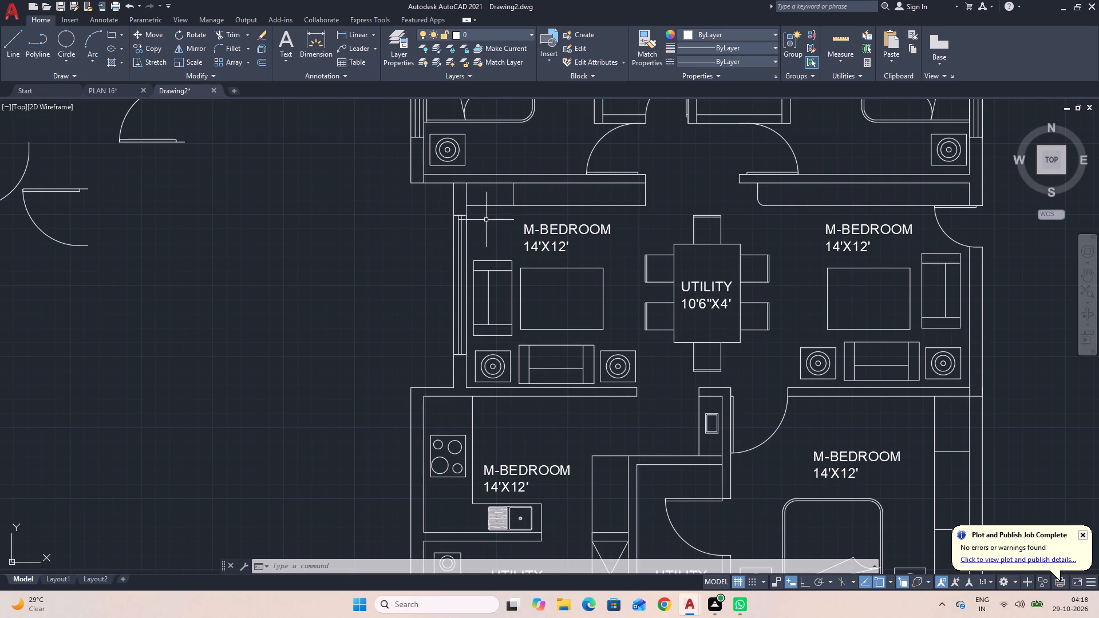
left_click(536, 224)
double_click(536, 227)
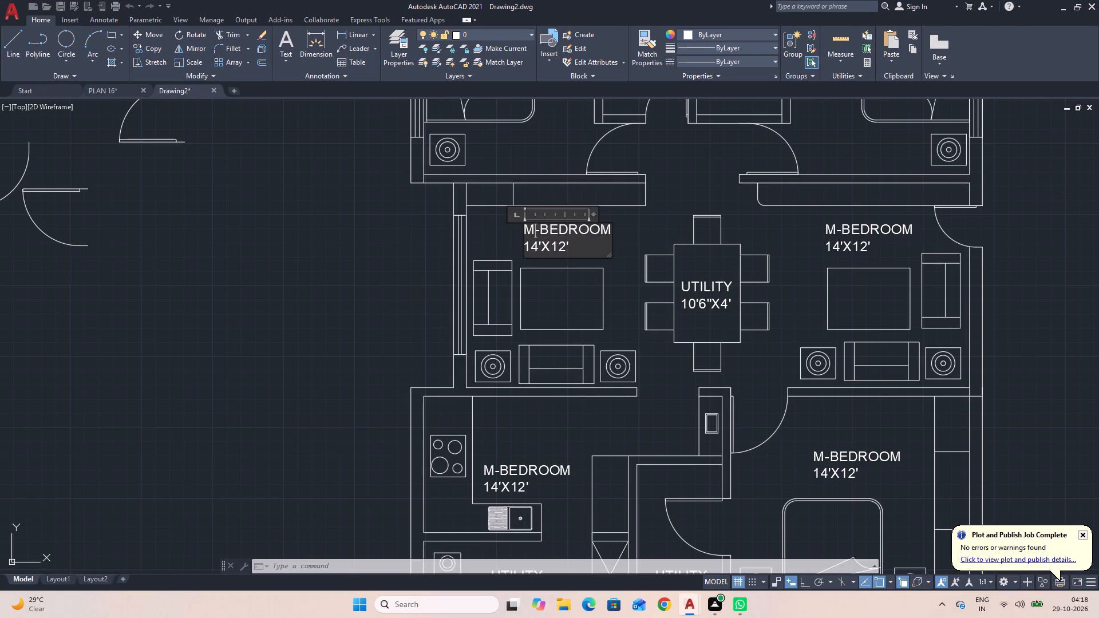
left_click(607, 230)
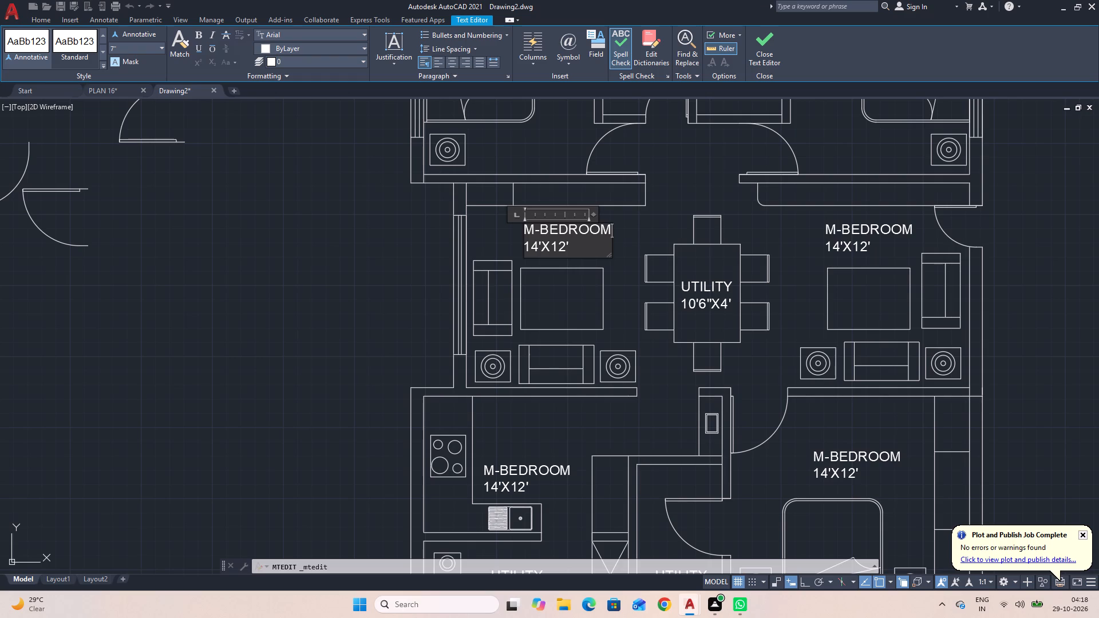
key("BackSpace")
key("BackSpace")
key("BackSpace")
key("BackSpace")
key("BackSpace")
key("BackSpace")
key("BackSpace")
key("BackSpace")
key("BackSpace")
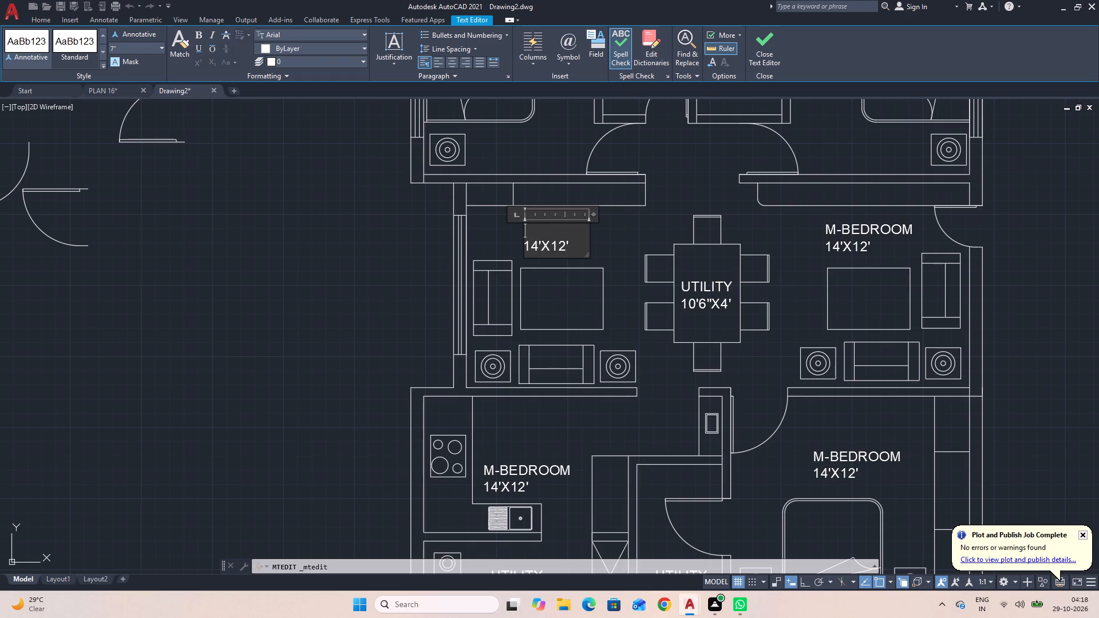
type("LIVIN")
key("g")
Set the dimensions in the LIVING label to 10'6"X11'.
key("Down")
key("BackSpace")
key("BackSpace")
type("1'")
key("Left")
key("Left")
key("Left")
key("Left")
key("BackSpace")
key("BackSpace")
key("0")
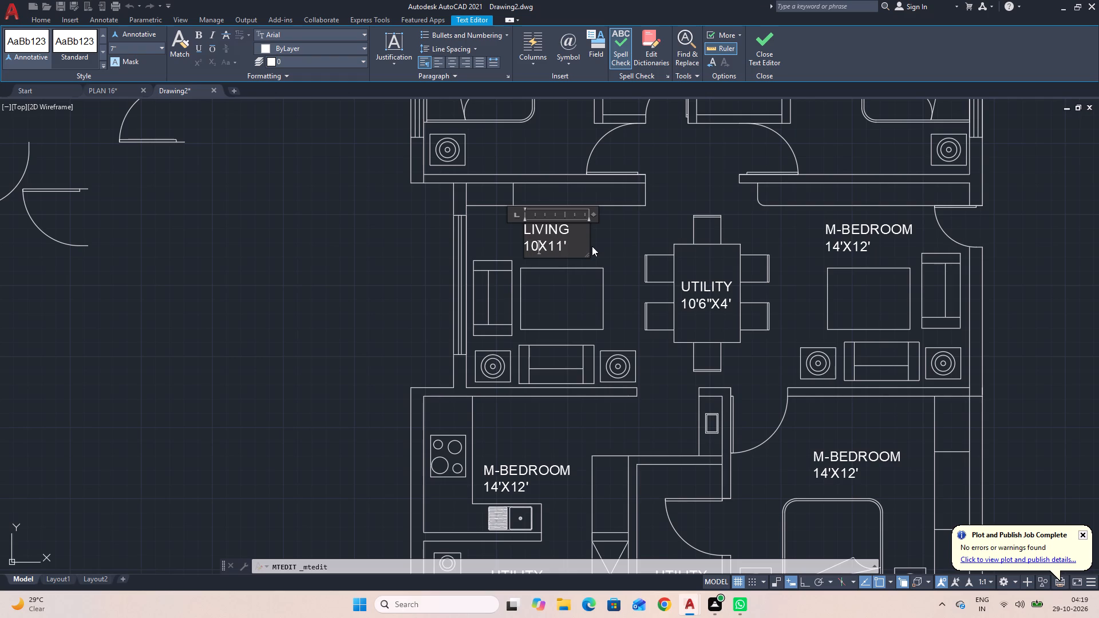
key("6")
key("shift+quotedbl")
key("BackSpace")
key("BackSpace")
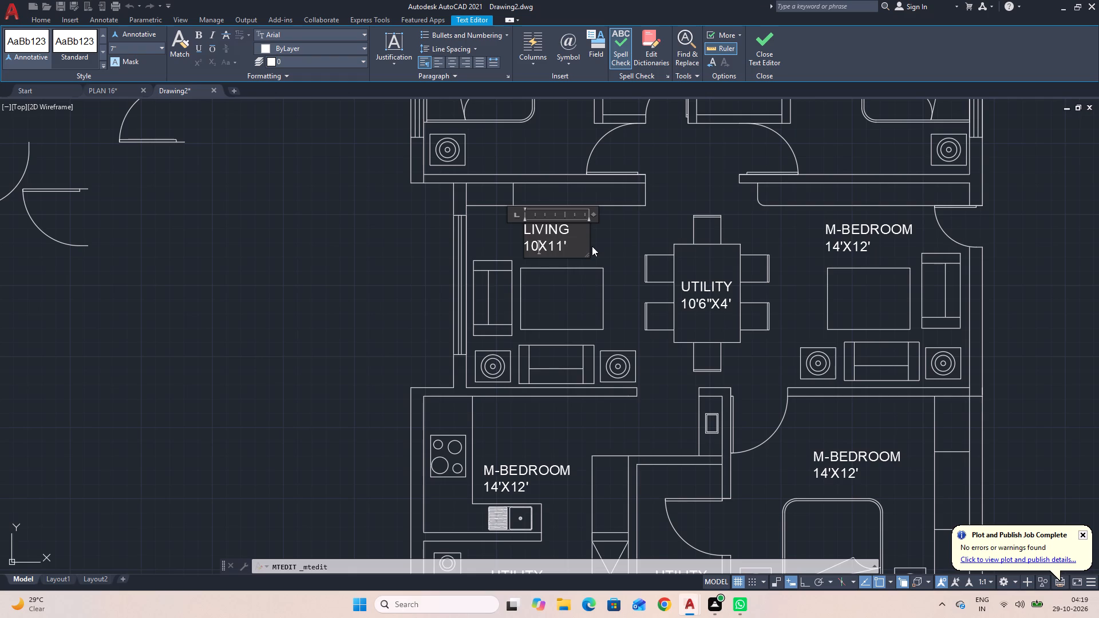
key("apostrophe")
type("6\"")
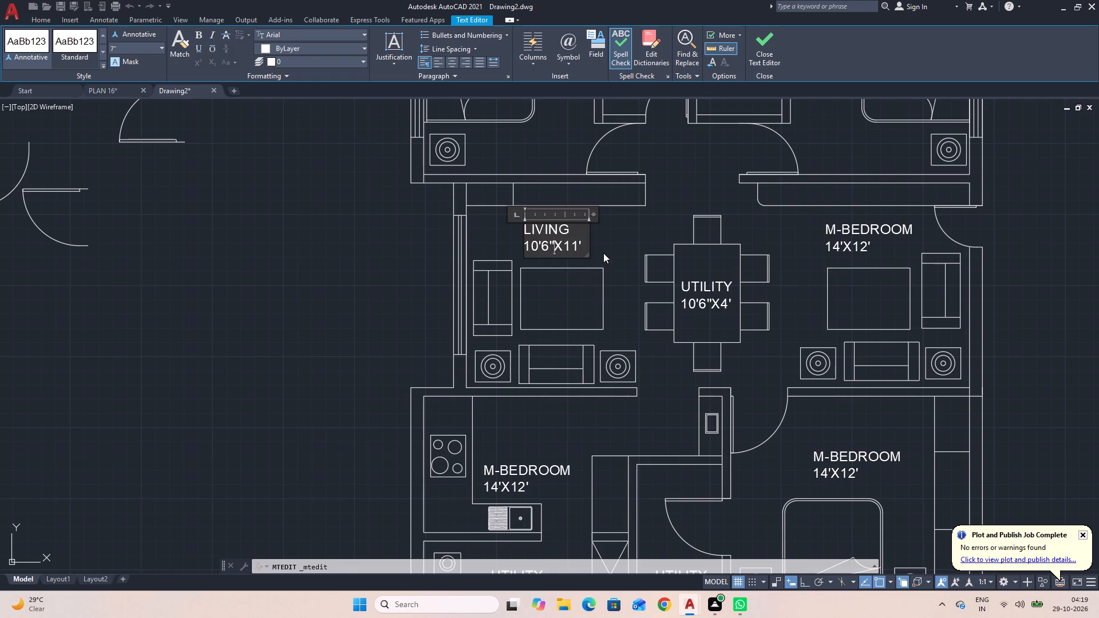
left_click(598, 244)
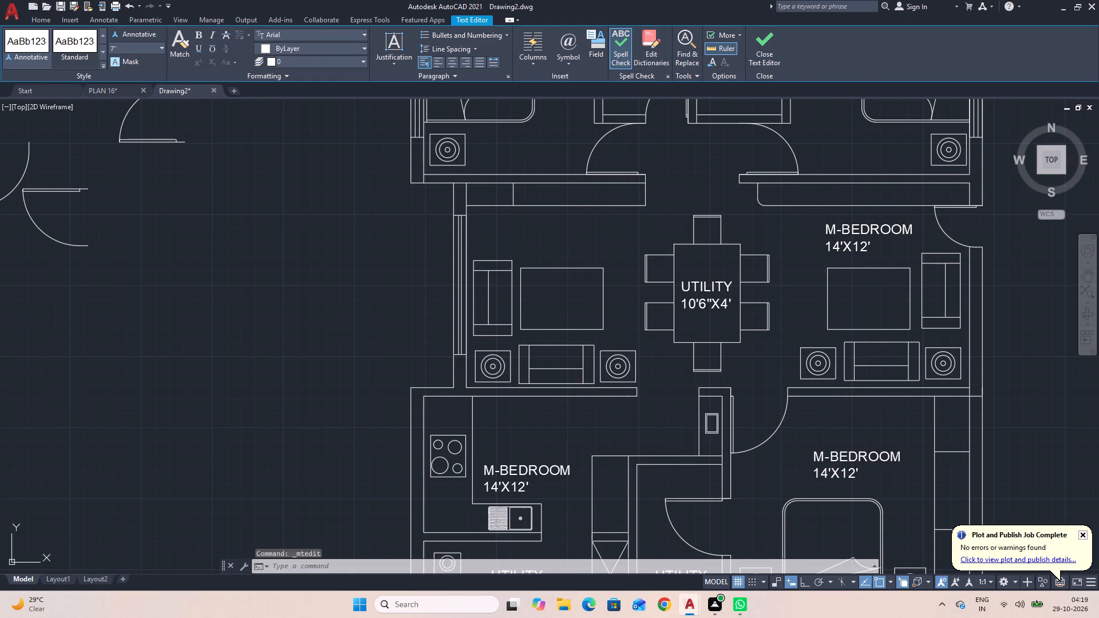
Rename the UTILITY label on the dining table as DINNING.
double_click(693, 286)
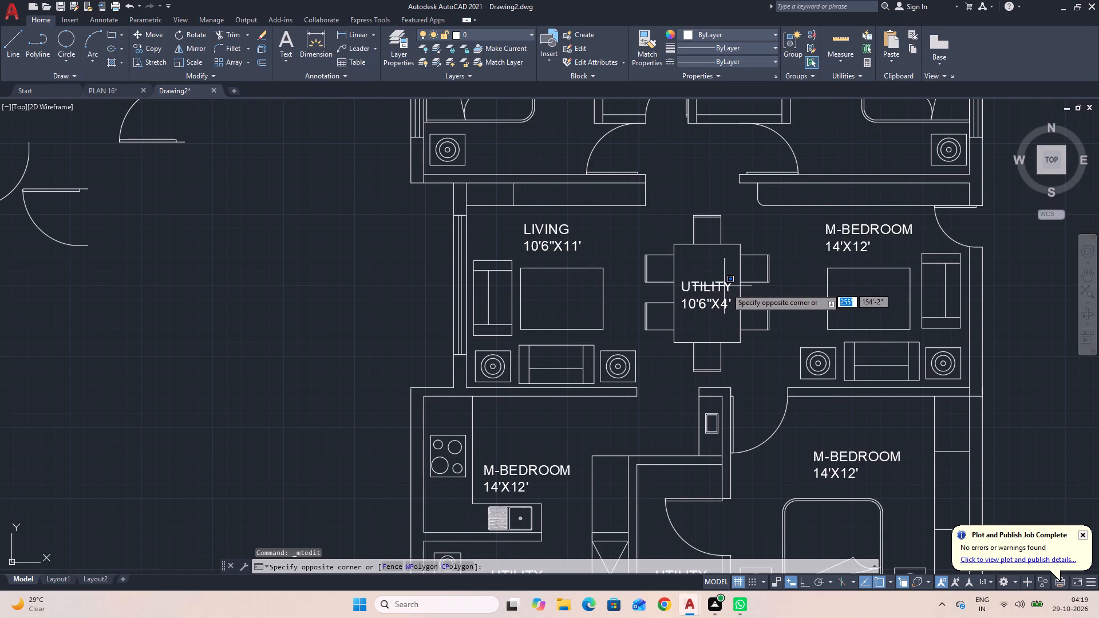
left_click(726, 290)
double_click(715, 287)
left_click(735, 285)
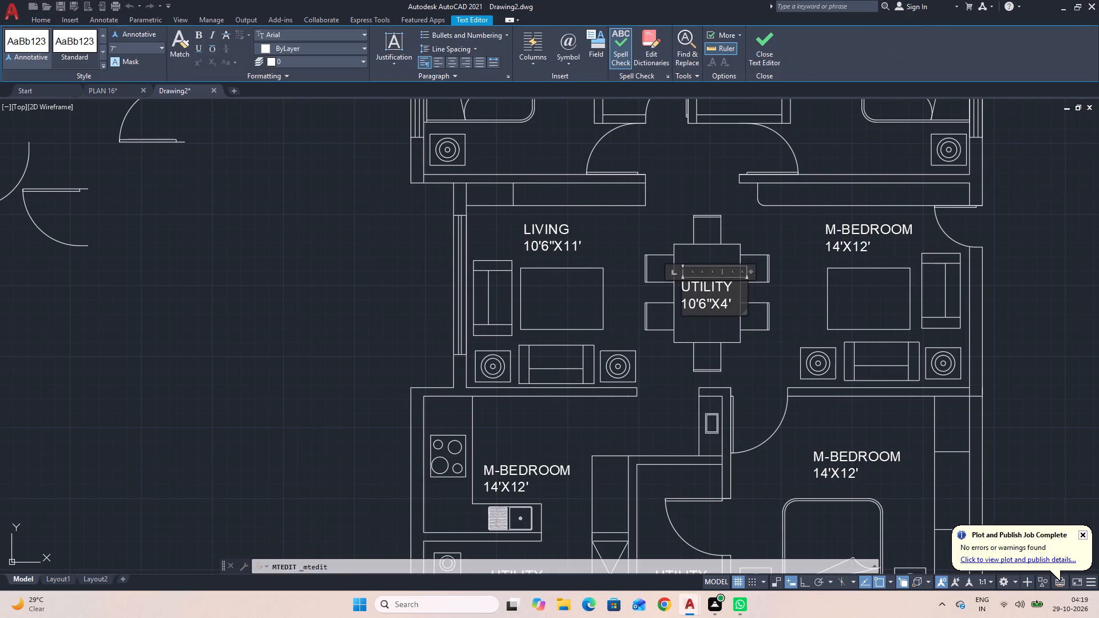
key("BackSpace")
key("BackSpace")
key("BackSpace")
key("BackSpace")
key("BackSpace")
key("BackSpace")
key("BackSpace")
type("DINNING")
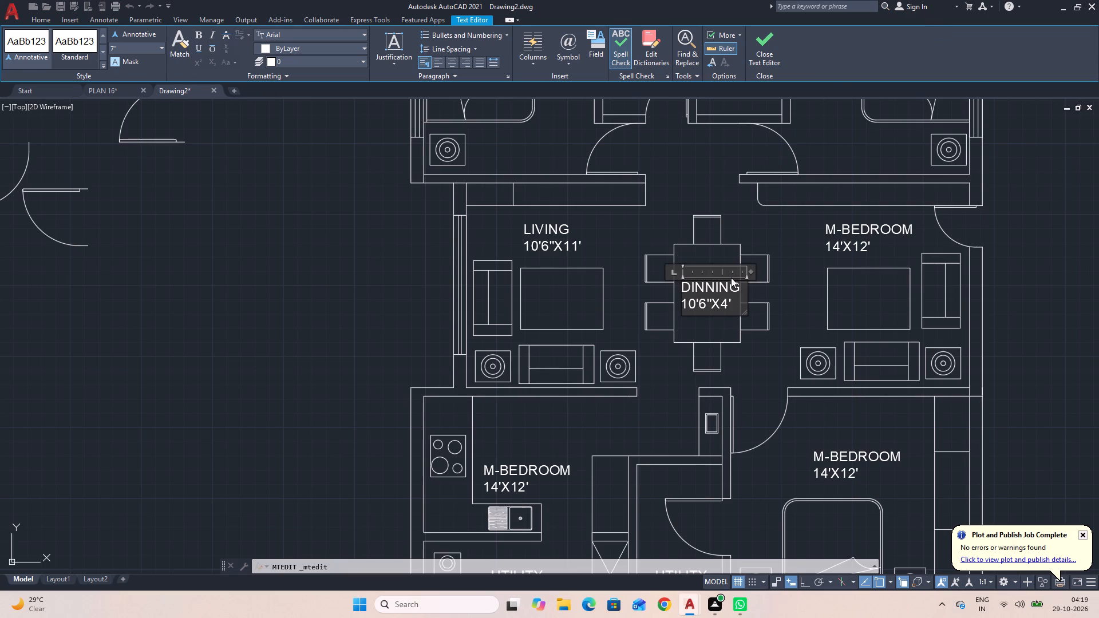
Set the dimensions in the DINNING label to 8'6"X11'.
key("Down")
key("BackSpace")
key("BackSpace")
type("11'")
key("Left")
key("Left")
key("Left")
key("Left")
key("Left")
key("Left")
key("Left")
key("BackSpace")
key("BackSpace")
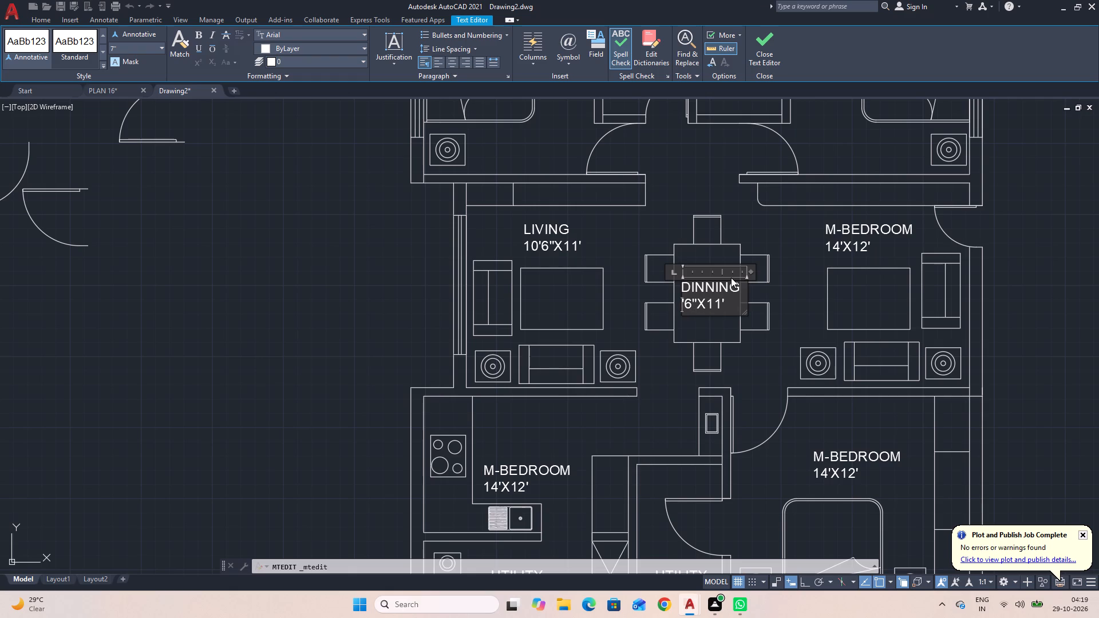
key("8")
left_click(703, 328)
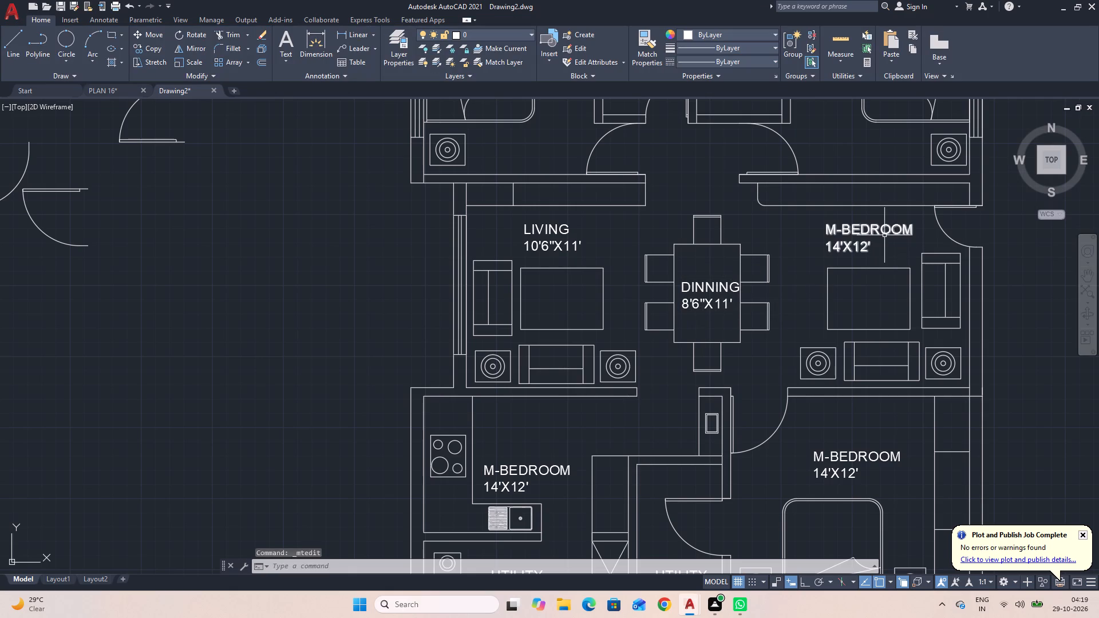
Rename the M-BEDROOM label in the sitting area east of the dining table as DRAWING.
double_click(878, 227)
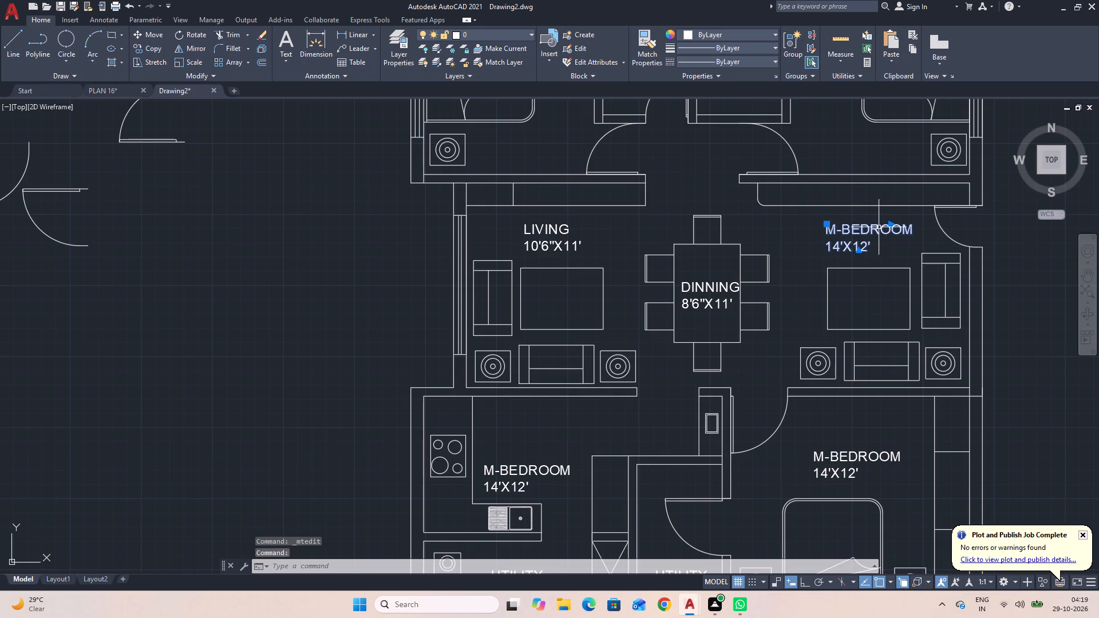
left_click(910, 231)
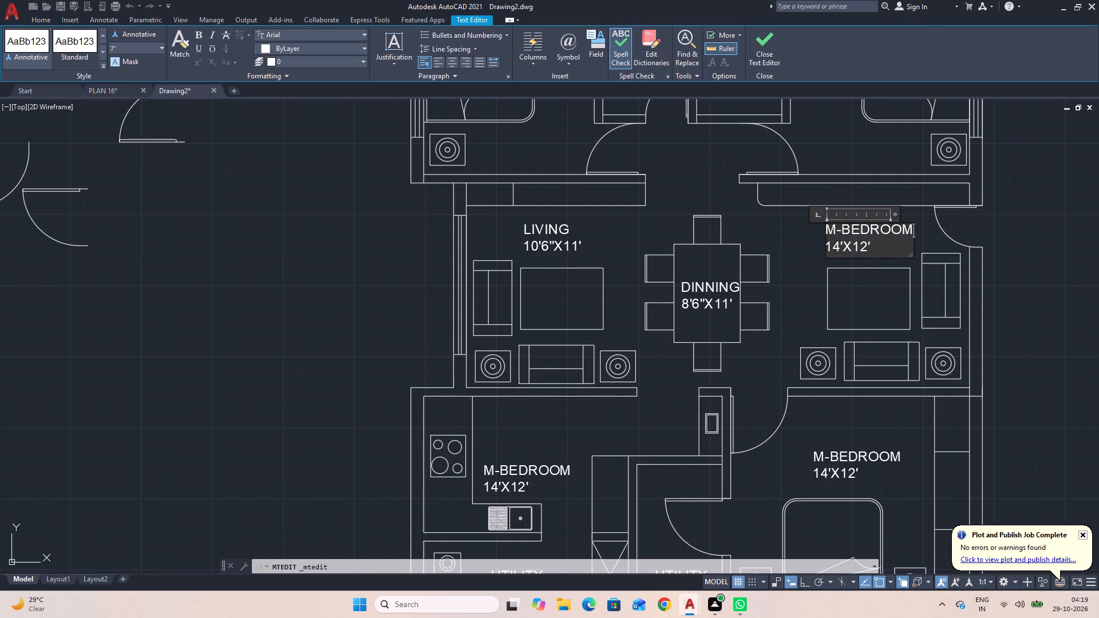
key("BackSpace")
key("BackSpace")
key("BackSpace")
key("BackSpace")
key("BackSpace")
key("BackSpace")
key("BackSpace")
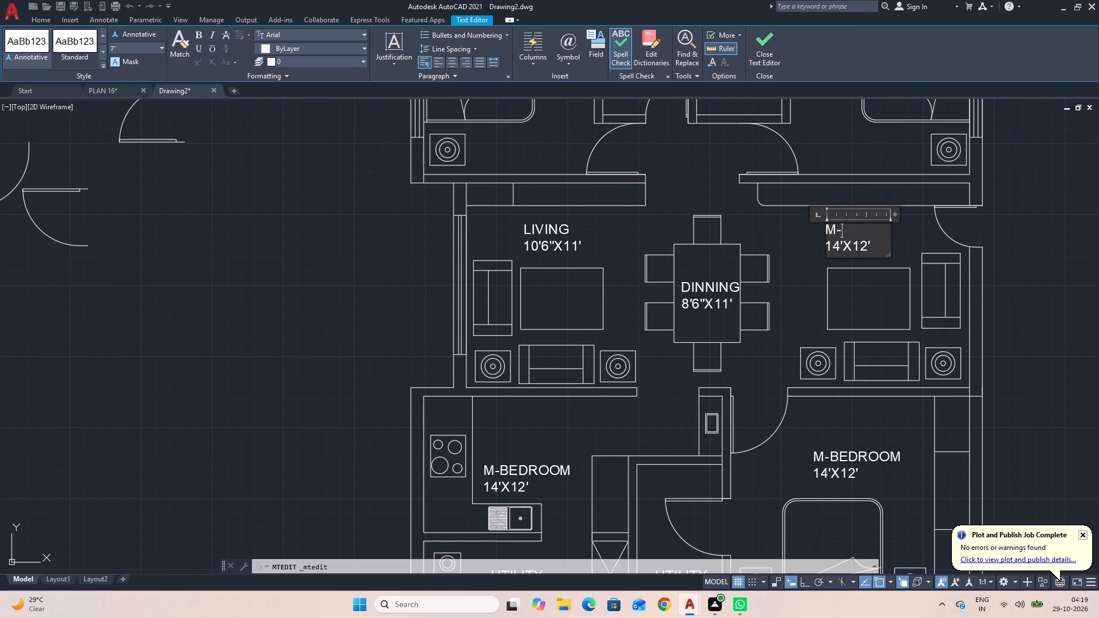
key("BackSpace")
key("BackSpace")
type("DRAW")
type("ING")
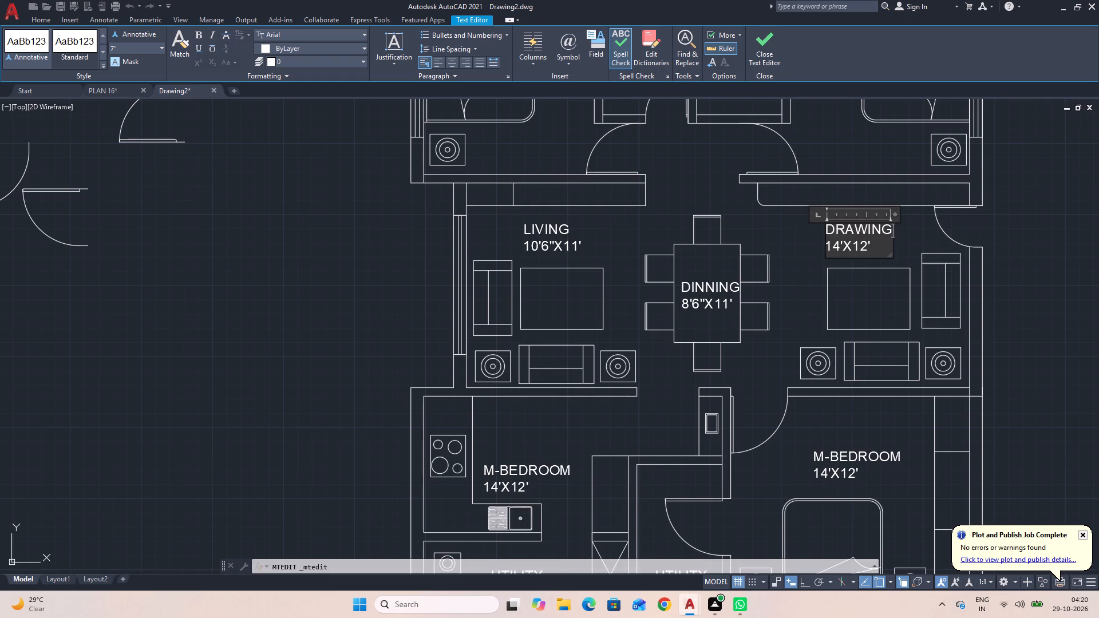
Set the dimensions in the DRAWING label to 11'X11'.
key("Down")
key("BackSpace")
key("BackSpace")
type("1'")
key("Left")
key("Left")
key("Left")
key("Left")
key("BackSpace")
key("BackSpace")
type("1'")
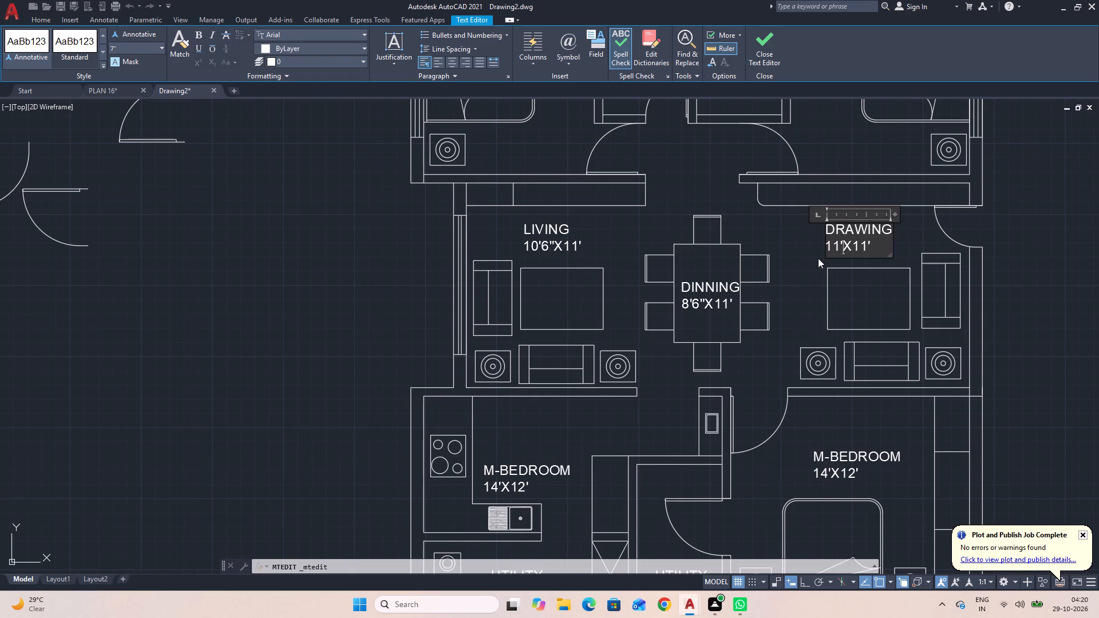
left_click(815, 258)
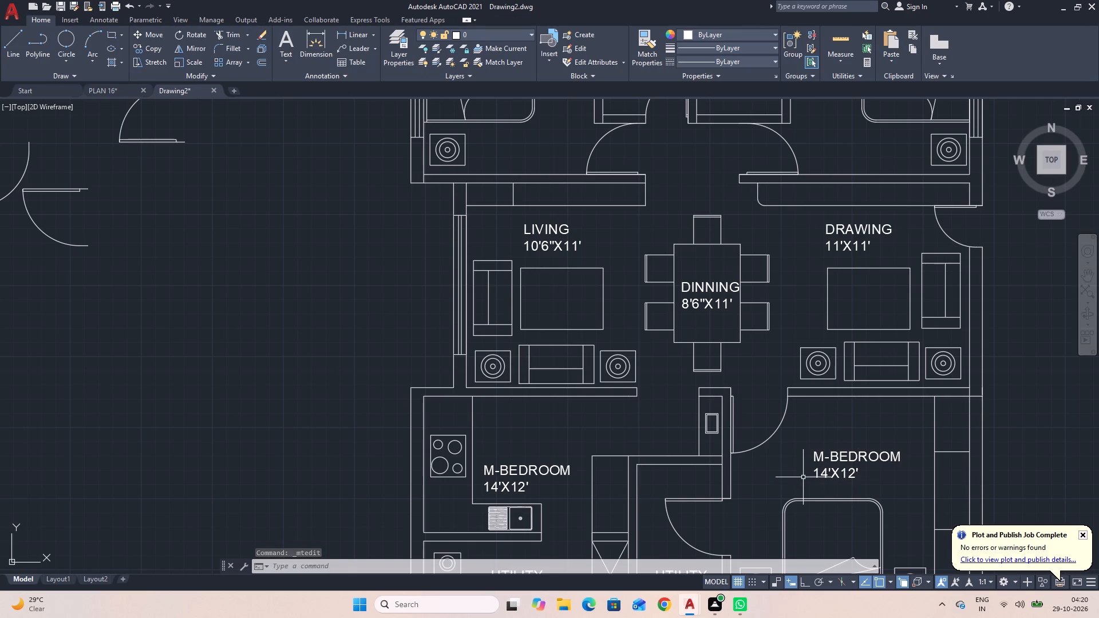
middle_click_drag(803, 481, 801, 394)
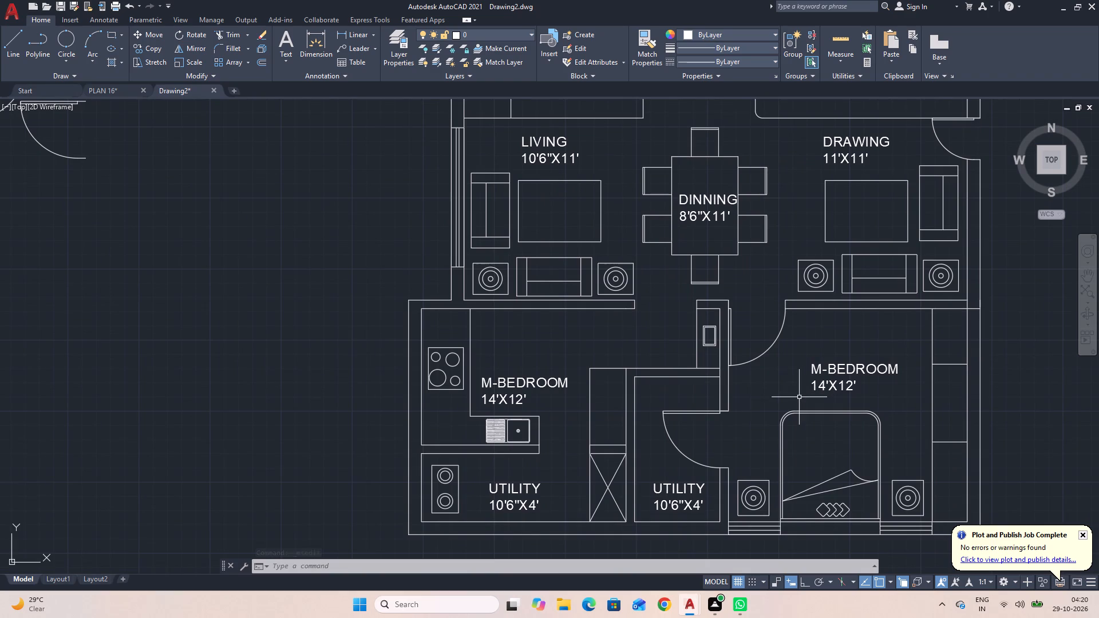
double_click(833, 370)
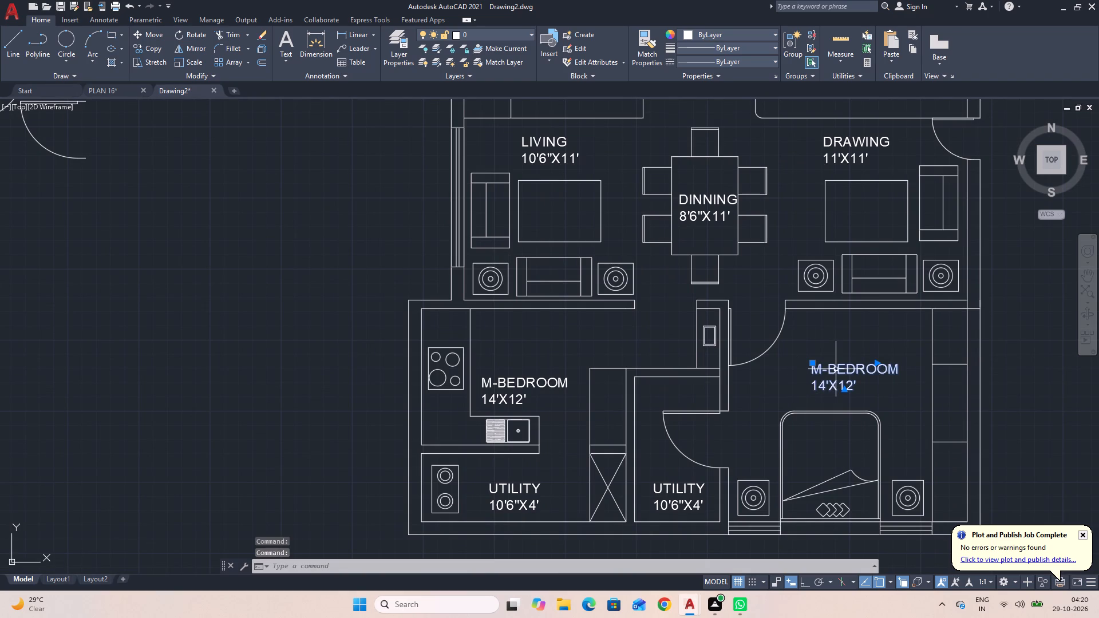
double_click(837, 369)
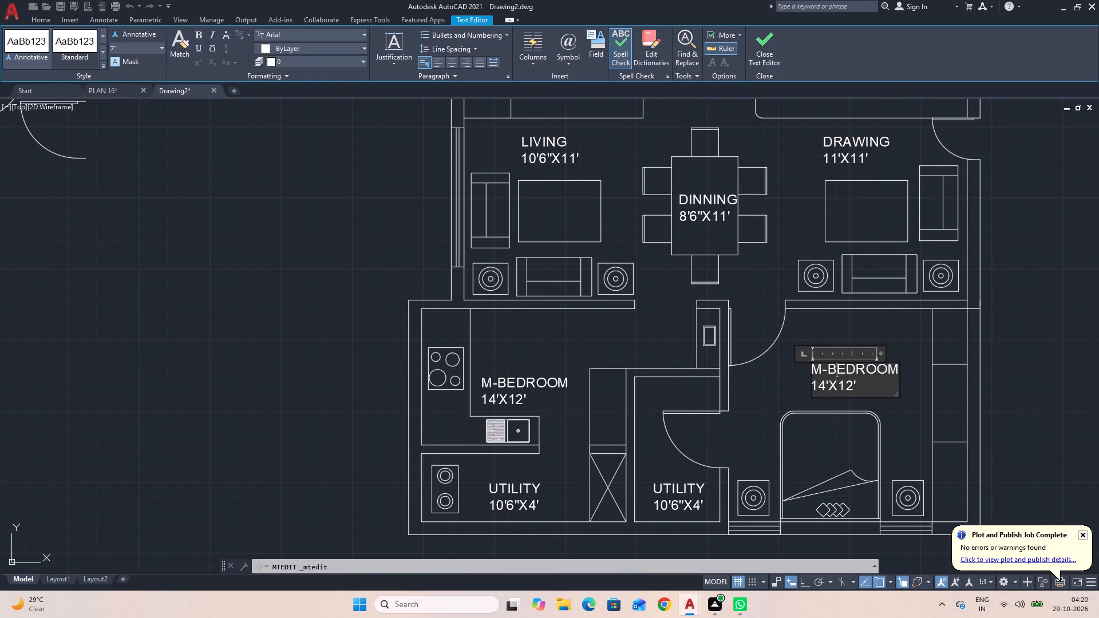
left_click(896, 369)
Rename the UTILITY label in the small room beside the southeast bedroom as TOILET.
double_click(685, 489)
double_click(684, 488)
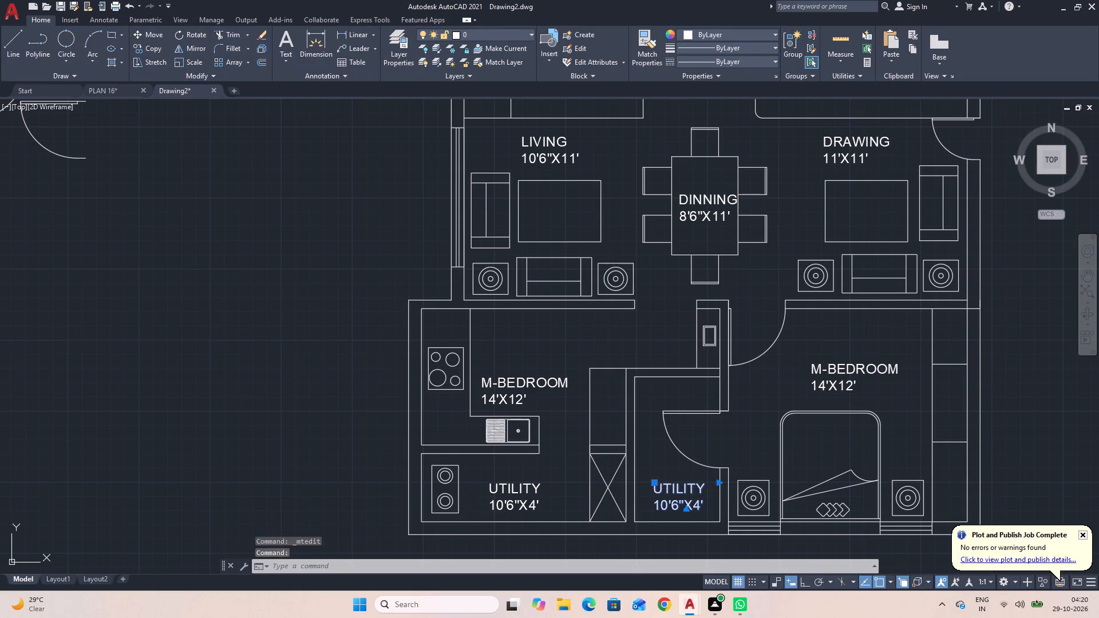
left_click(710, 490)
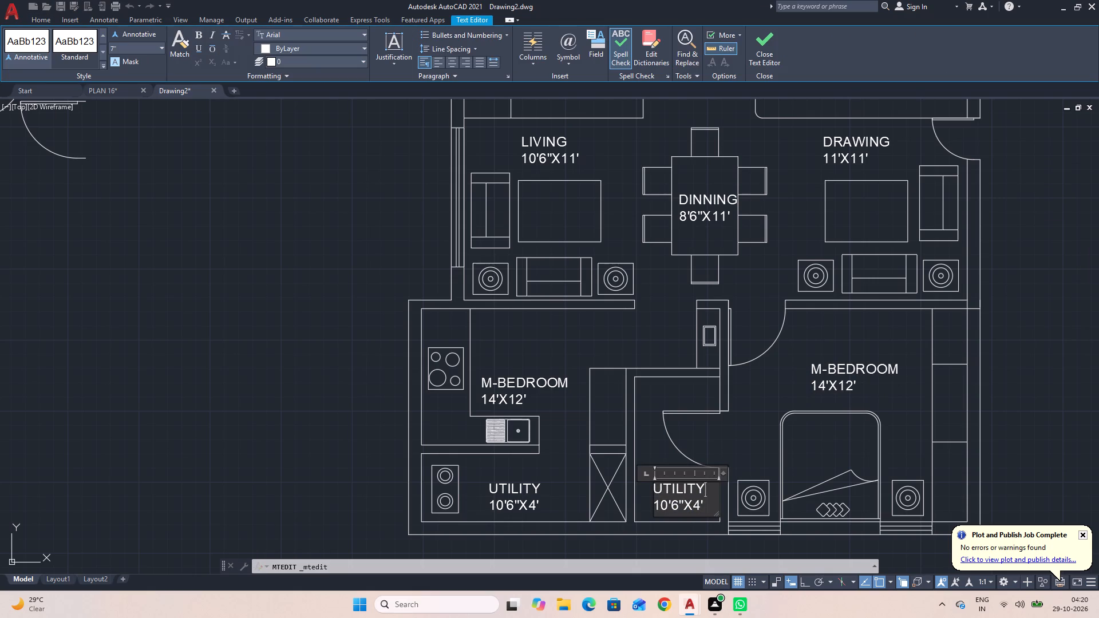
key("BackSpace")
key("BackSpace")
key("BackSpace")
key("BackSpace")
key("BackSpace")
key("BackSpace")
key("BackSpace")
key("t")
type("OIL")
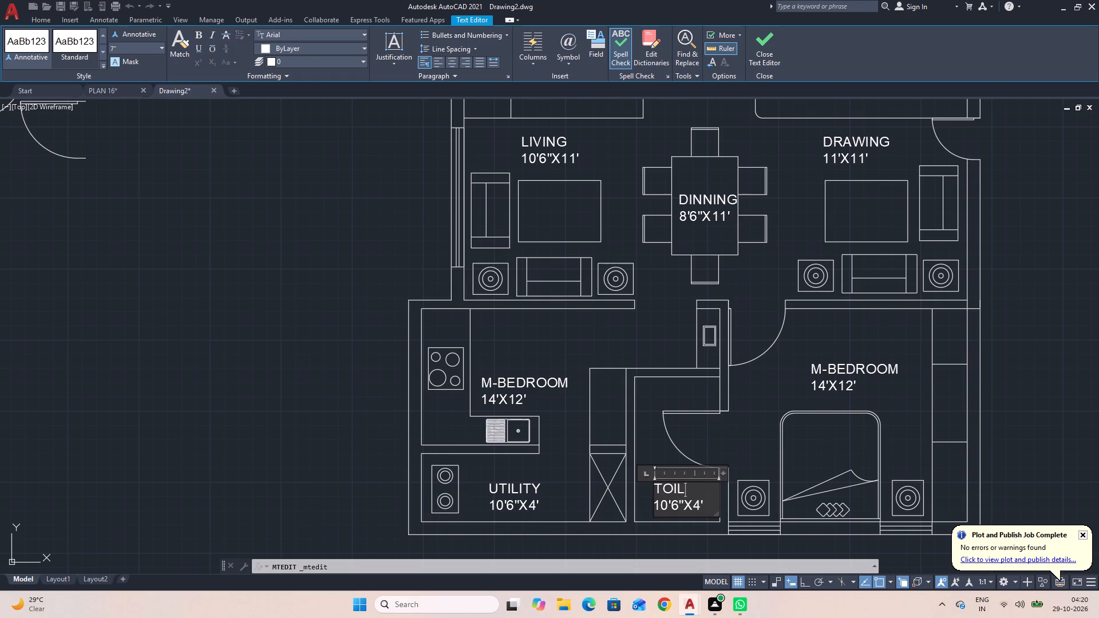
type("ET")
Set the dimensions in the TOILET label to 5'X8'6".
key("Down")
key("BackSpace")
key("BackSpace")
type("8'")
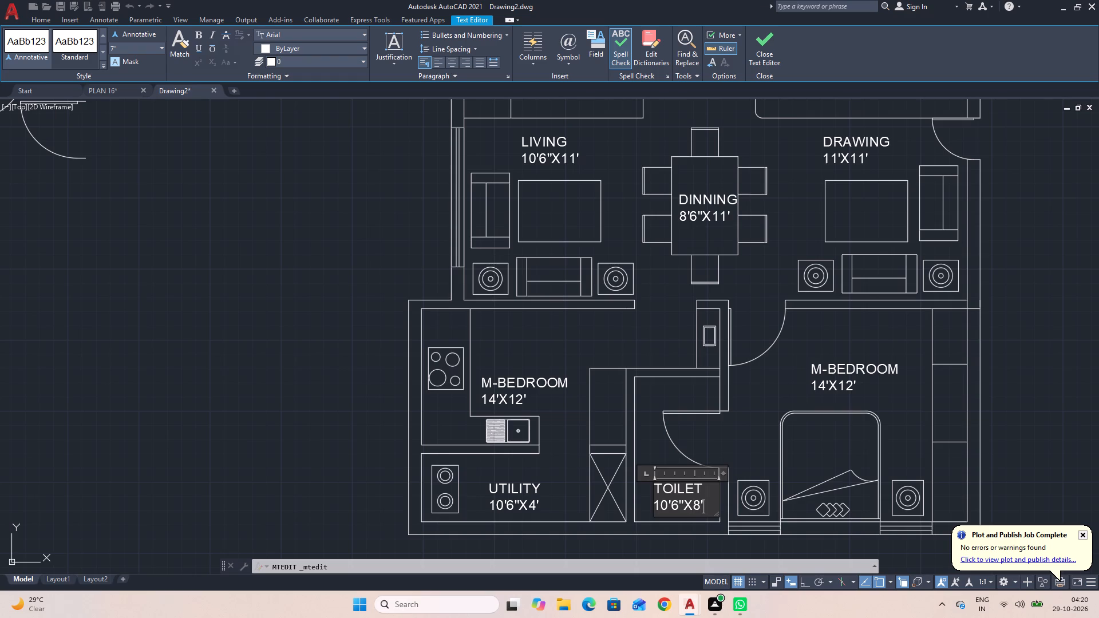
type("6\"")
key("Left")
key("Left")
key("Left")
key("Left")
key("Left")
key("Left")
key("Right")
key("BackSpace")
key("BackSpace")
key("BackSpace")
key("BackSpace")
key("BackSpace")
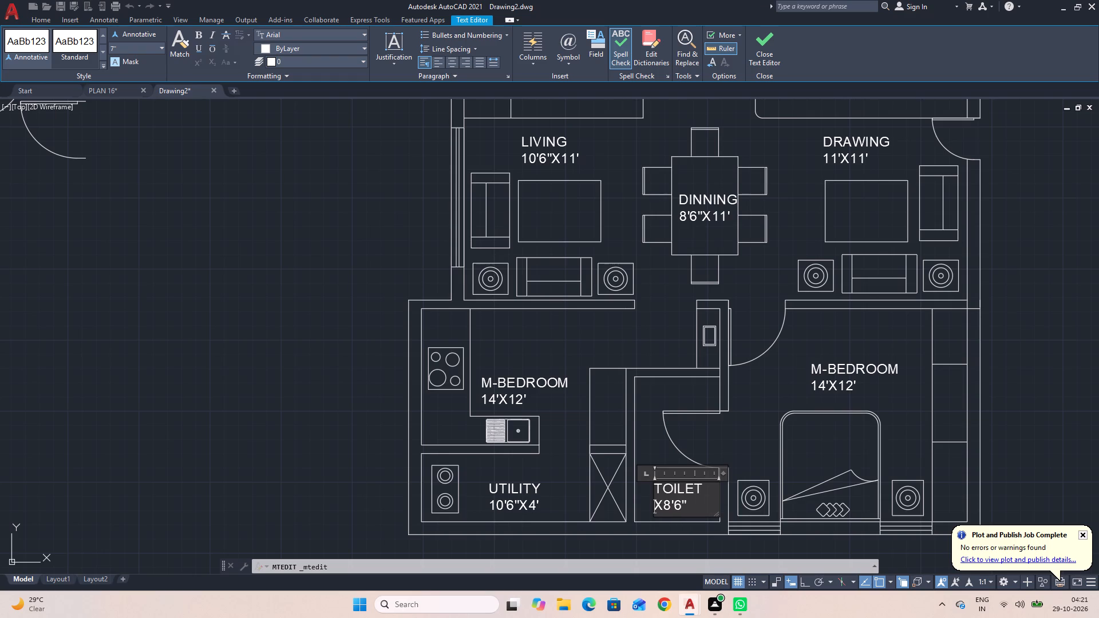
key("5")
key("shift+quotedbl")
key("BackSpace")
key("apostrophe")
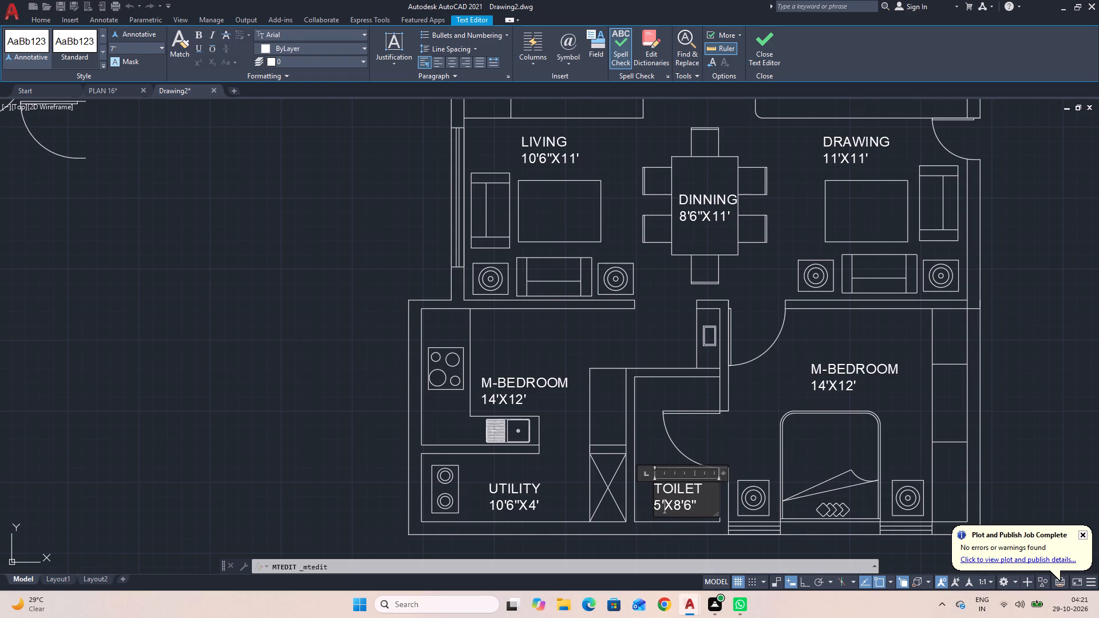
left_click(662, 451)
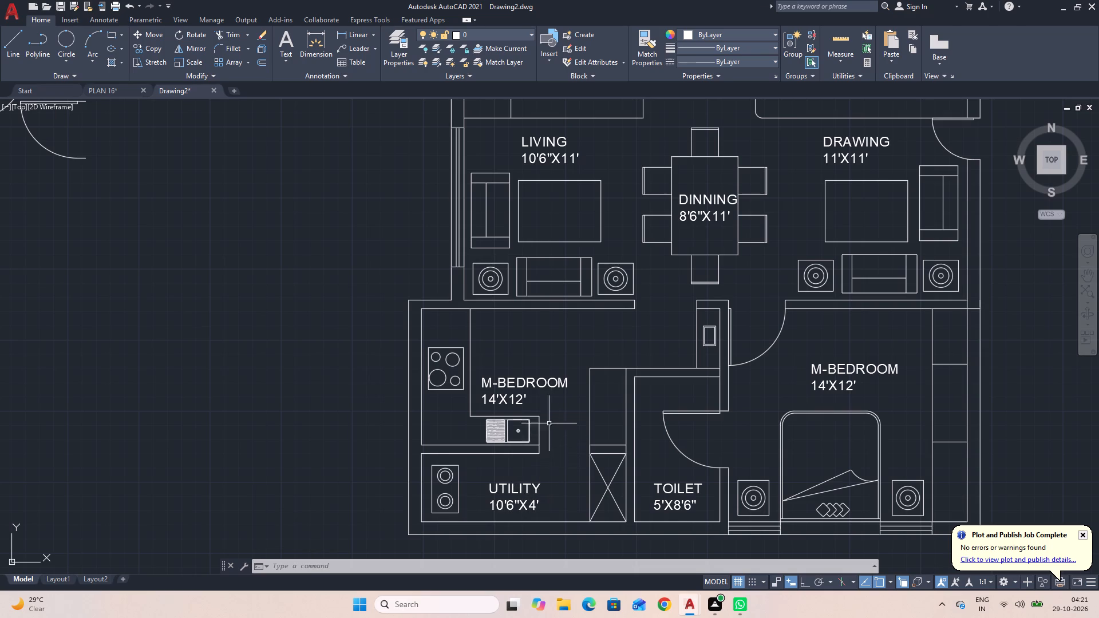
Rename the M-BEDROOM label between the stove and the sink as KITCHEN.
double_click(509, 384)
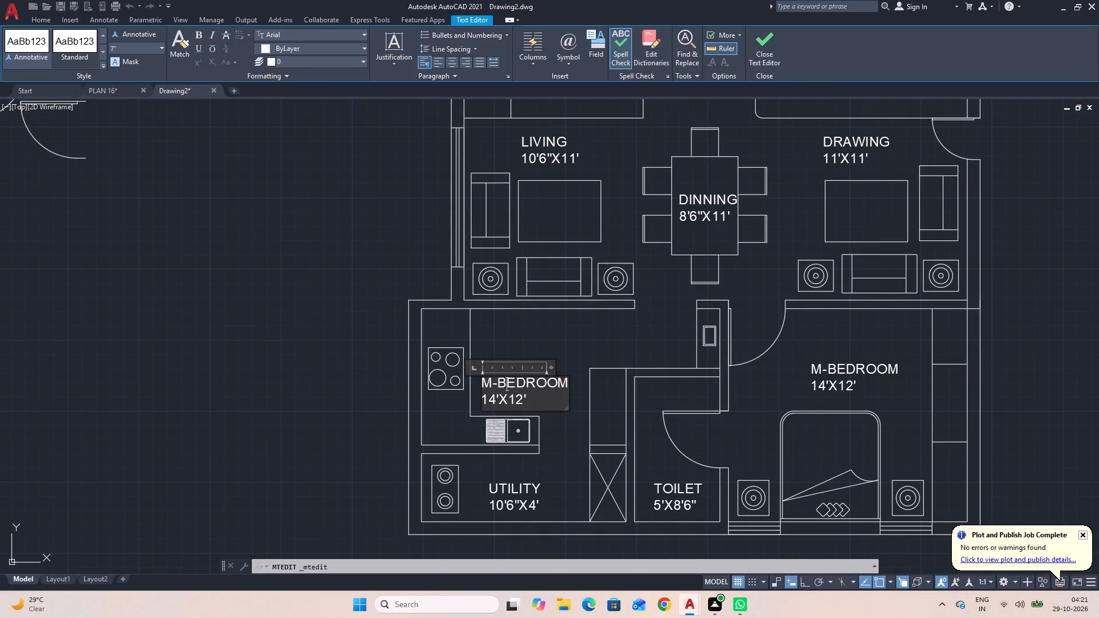
left_click(564, 385)
key("BackSpace")
key("BackSpace")
key("BackSpace")
key("BackSpace")
key("BackSpace")
key("BackSpace")
key("BackSpace")
key("BackSpace")
key("BackSpace")
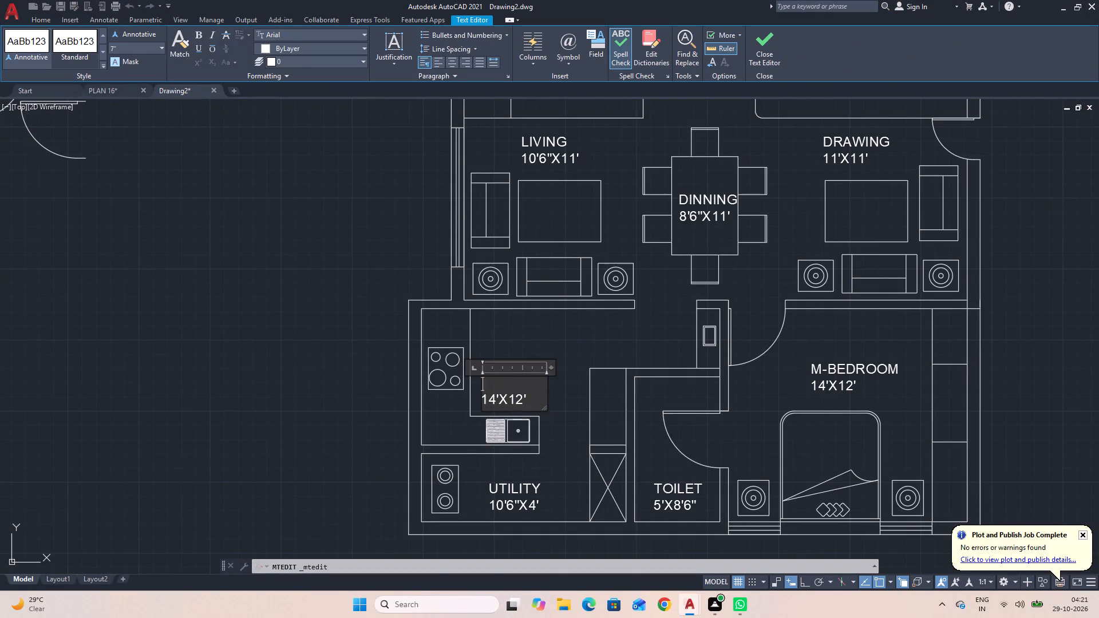
type("KI")
type("TCHEN")
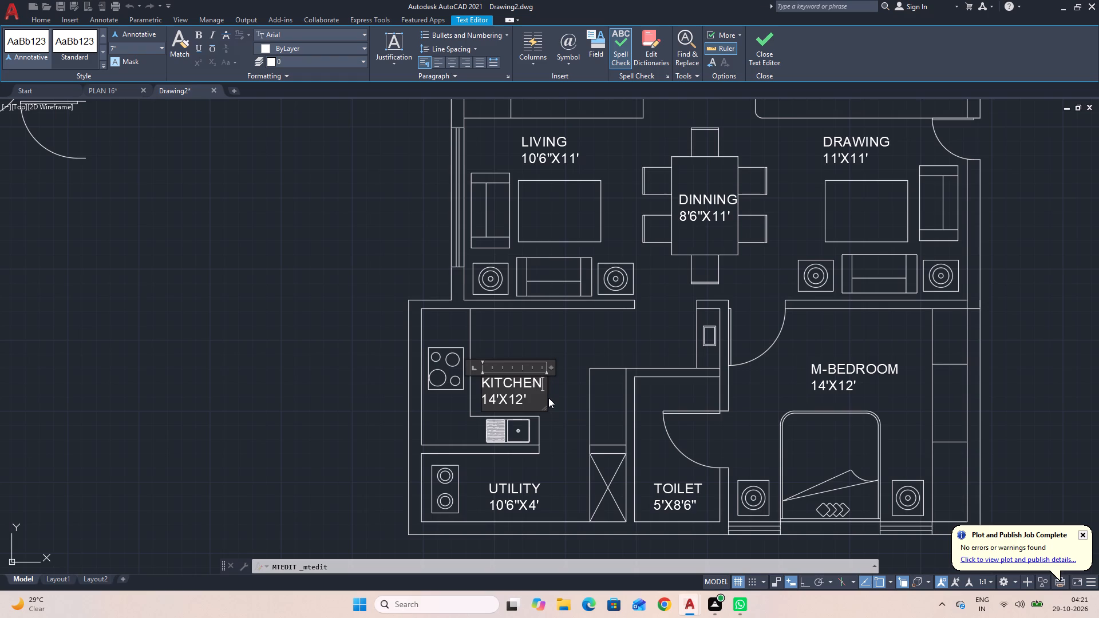
Set the dimensions in the KITCHEN label to 12'X8'.
key("Down")
key("8")
key("apostrophe")
key("Left")
key("Left")
key("Left")
key("Left")
key("Left")
key("Left")
key("Left")
key("BackSpace")
key("2")
left_click(523, 399)
key("BackSpace")
key("BackSpace")
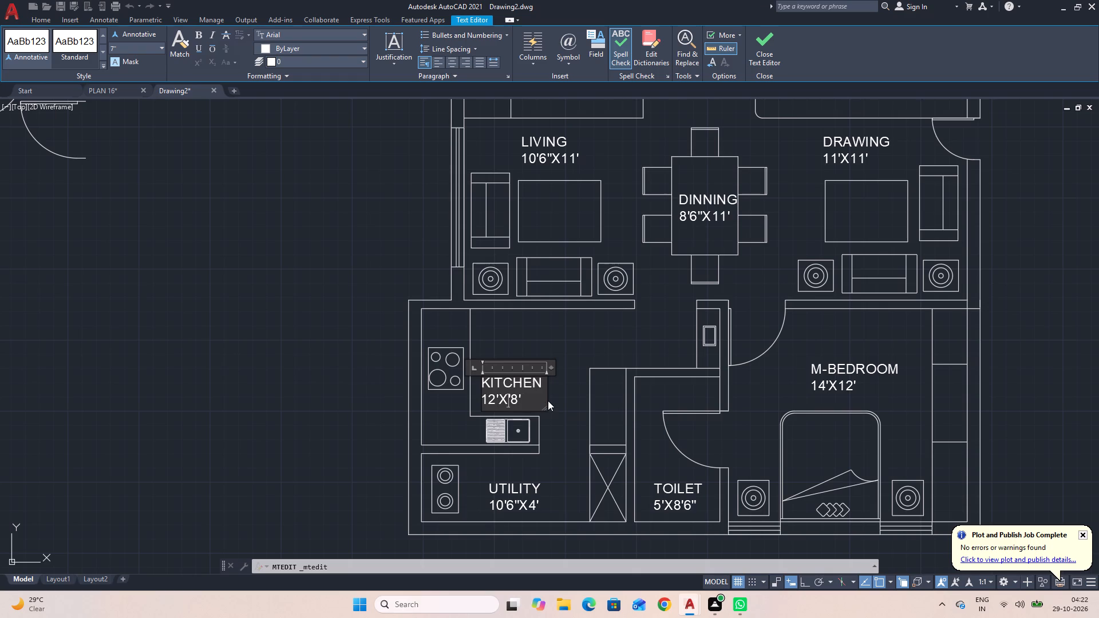
key("Right")
key("BackSpace")
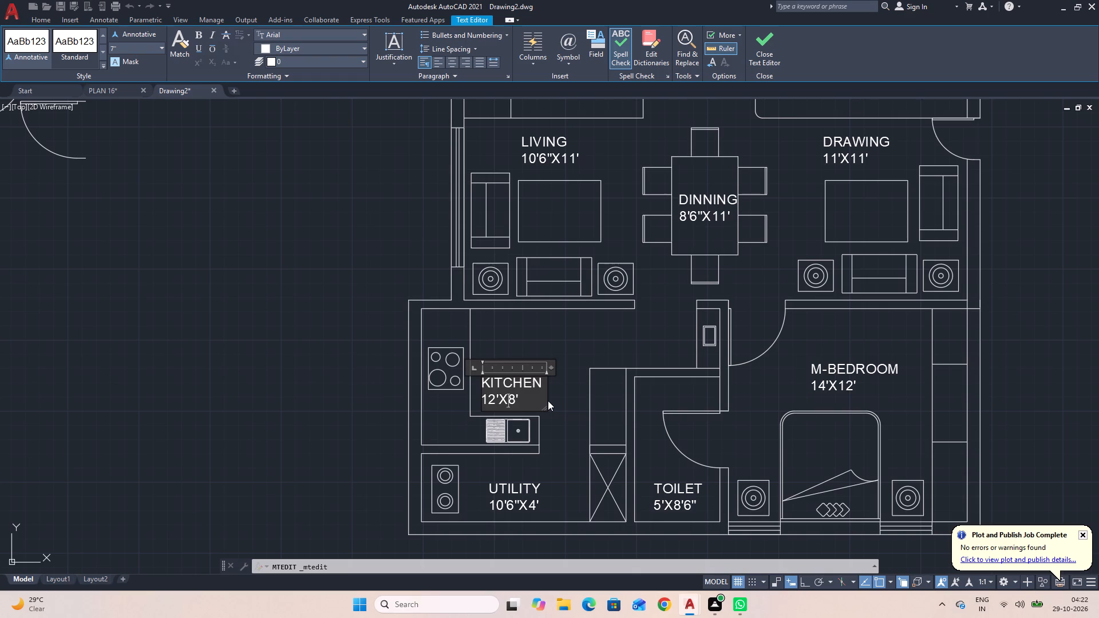
left_click(557, 394)
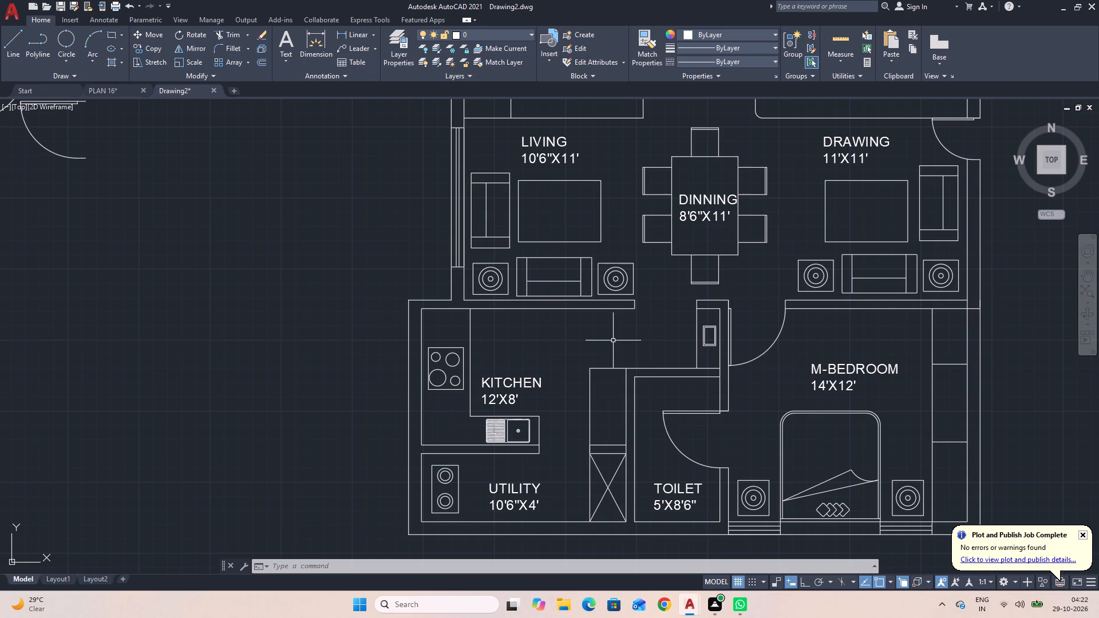
Copy the DINNING label from the dining table to the entrance door opening east of the drawing room.
middle_click_drag(892, 167, 780, 259)
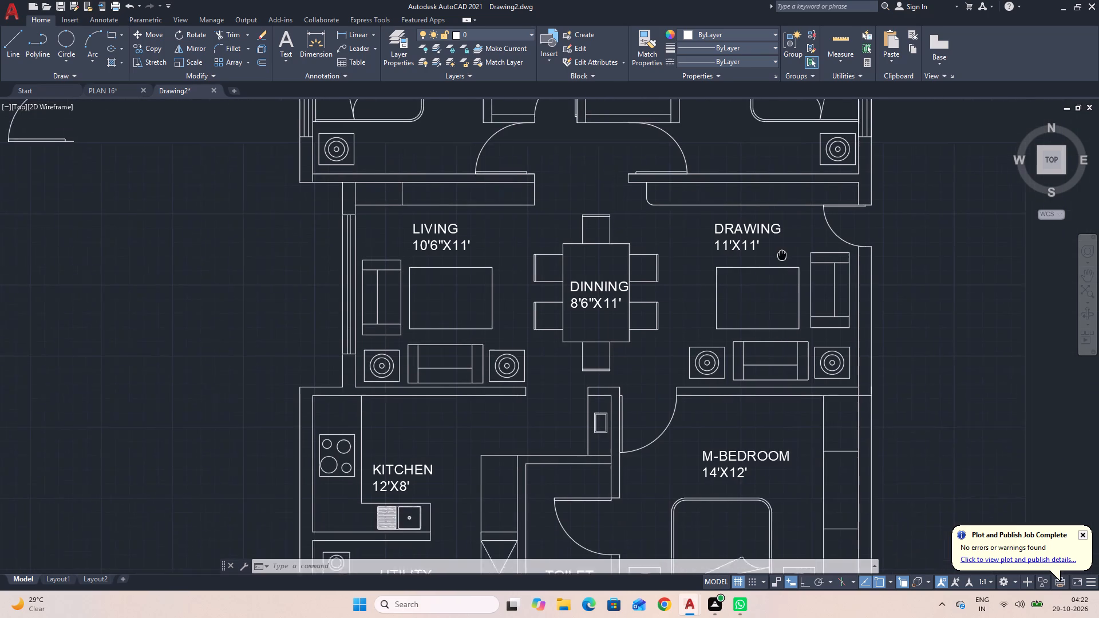
middle_click_drag(780, 259, 772, 283)
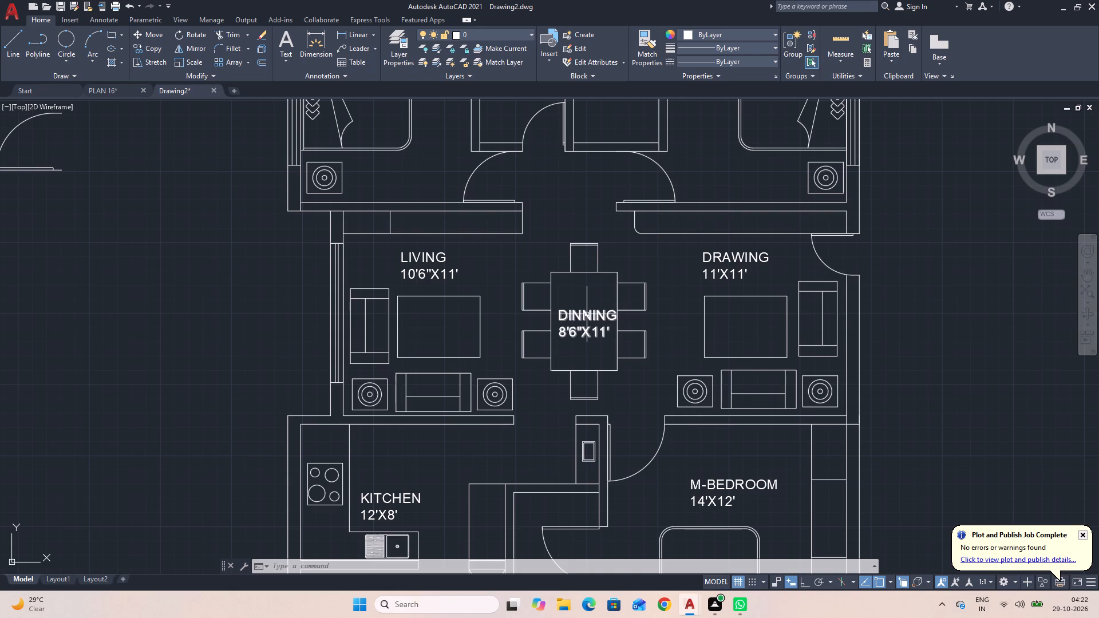
left_click(586, 314)
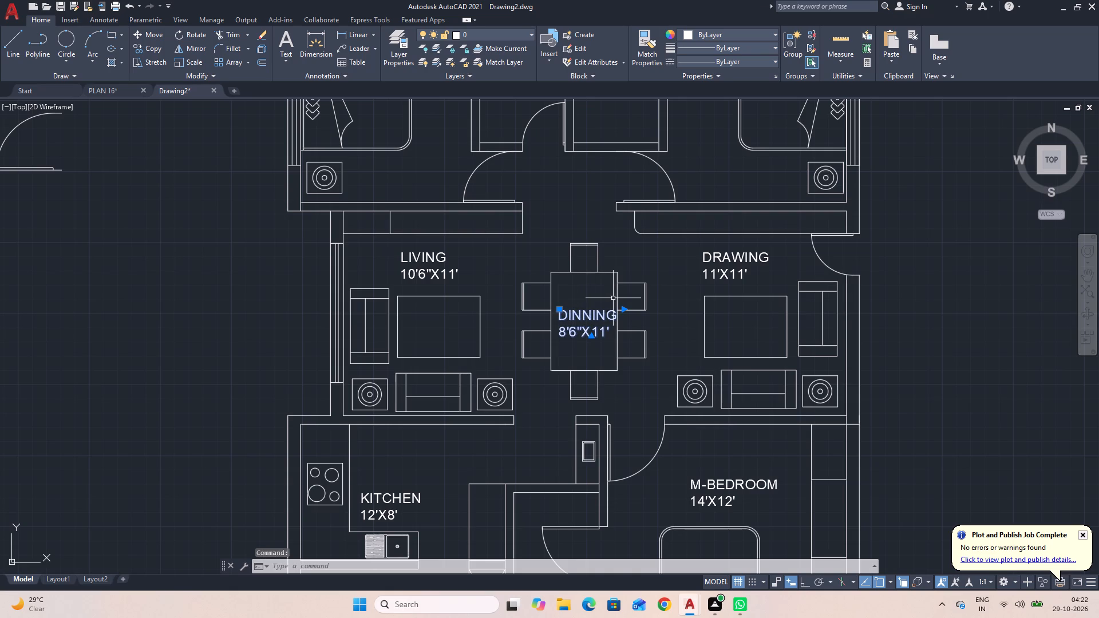
type("CO")
key("space")
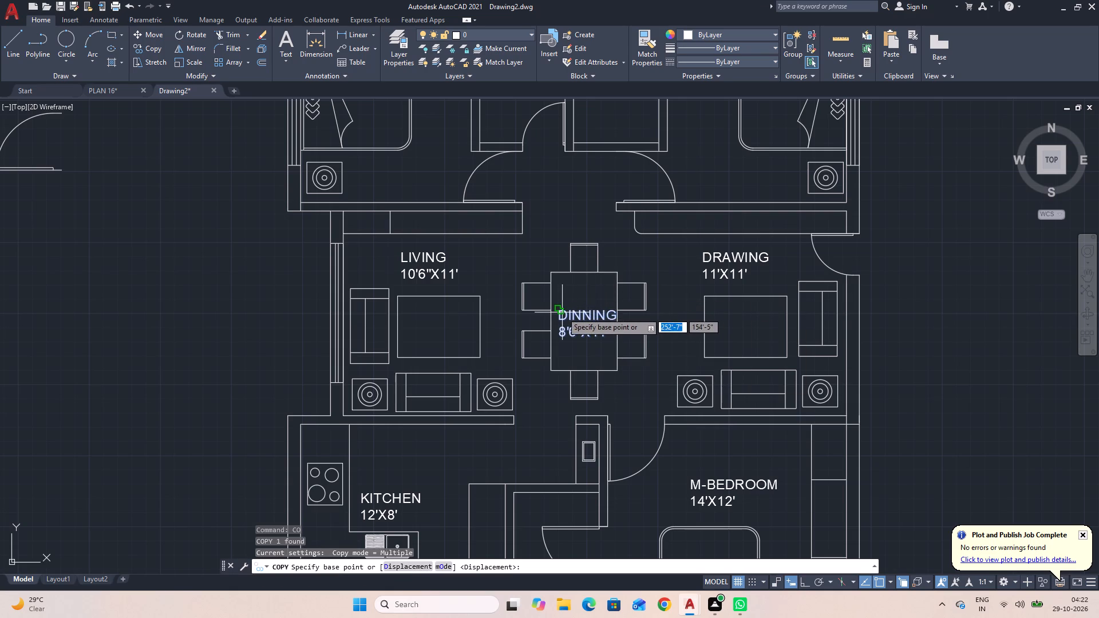
left_click(559, 310)
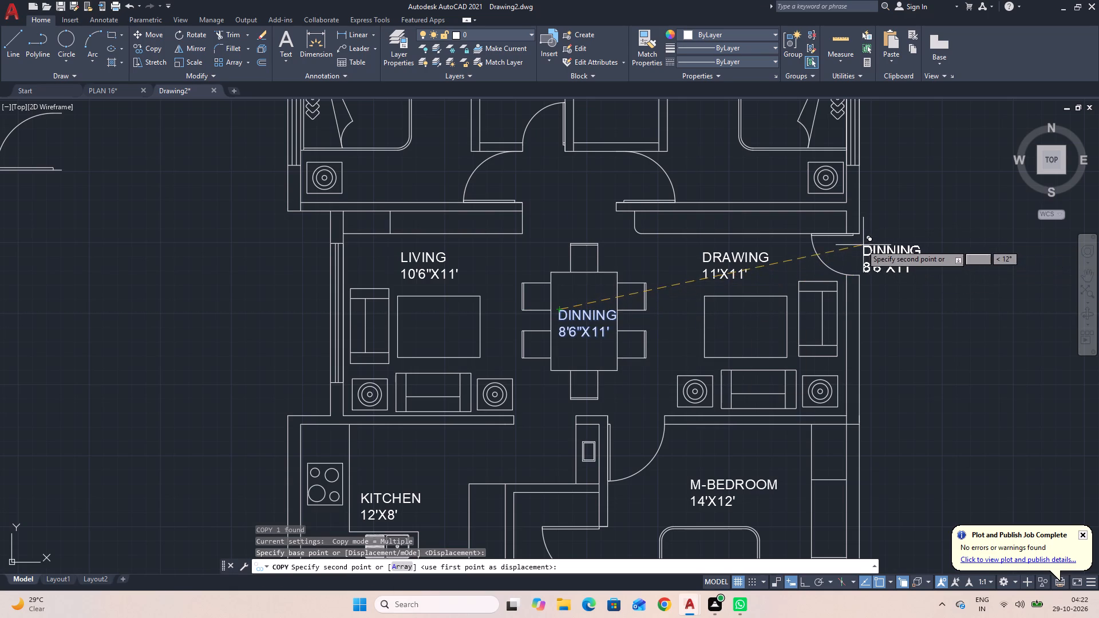
scroll(846, 241, "up", 2)
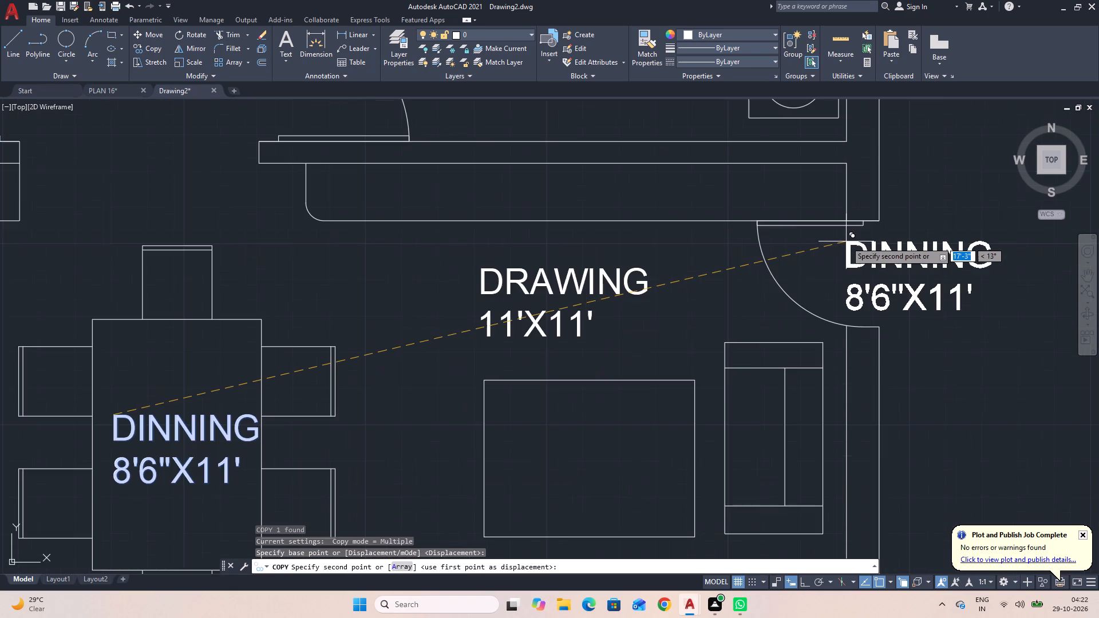
left_click(853, 243)
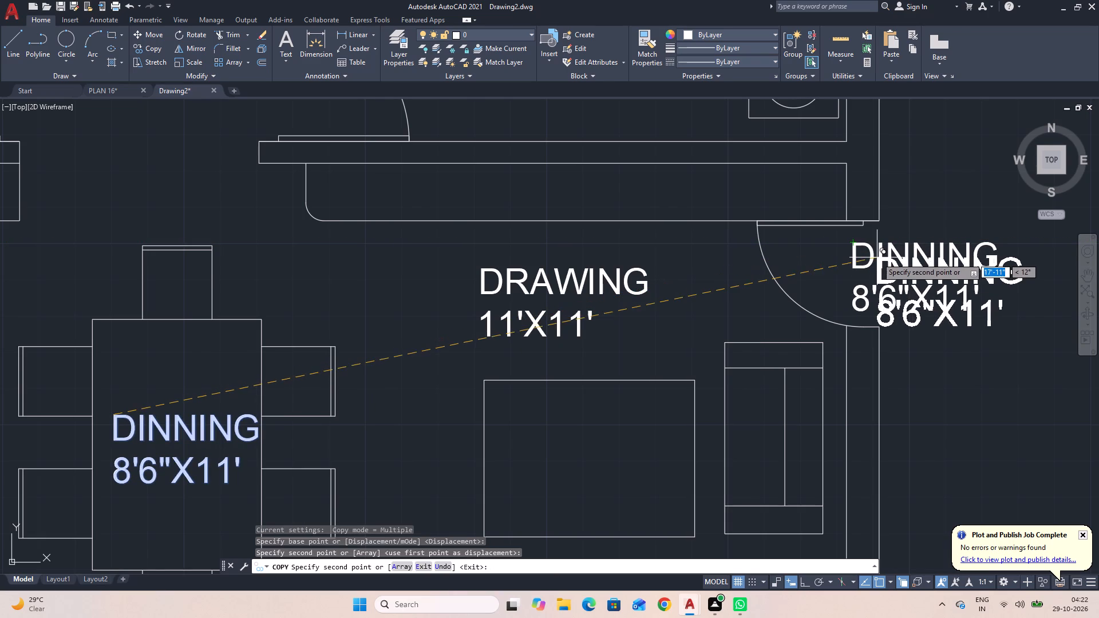
key("Escape")
Replace the copied label's text at the entrance door with MAIN ENTRANCE on two lines.
double_click(877, 257)
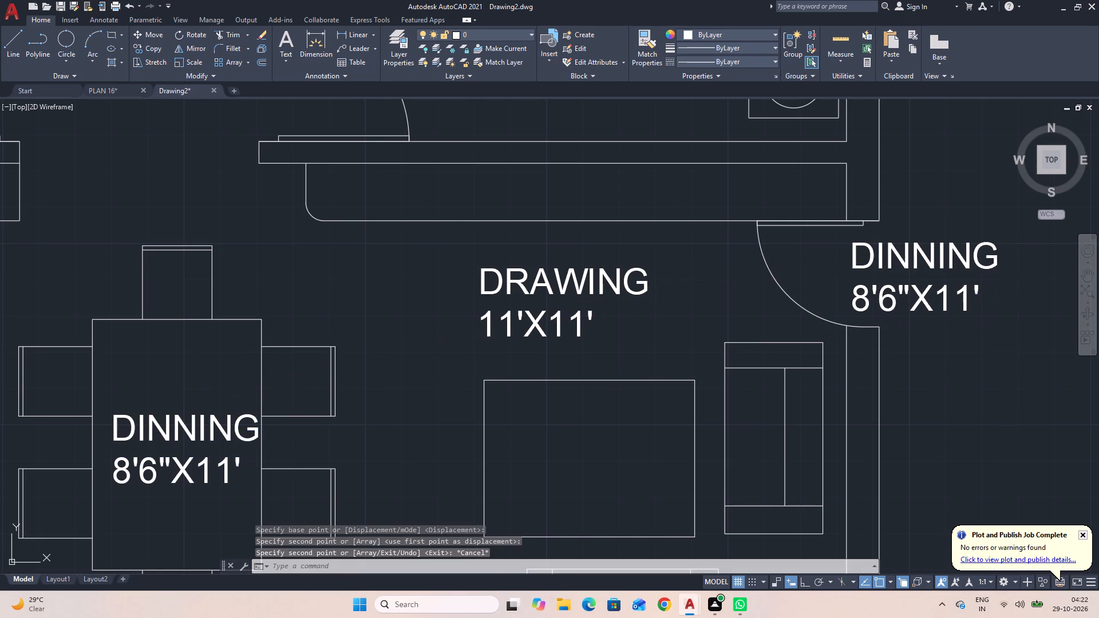
double_click(962, 264)
left_click(1004, 262)
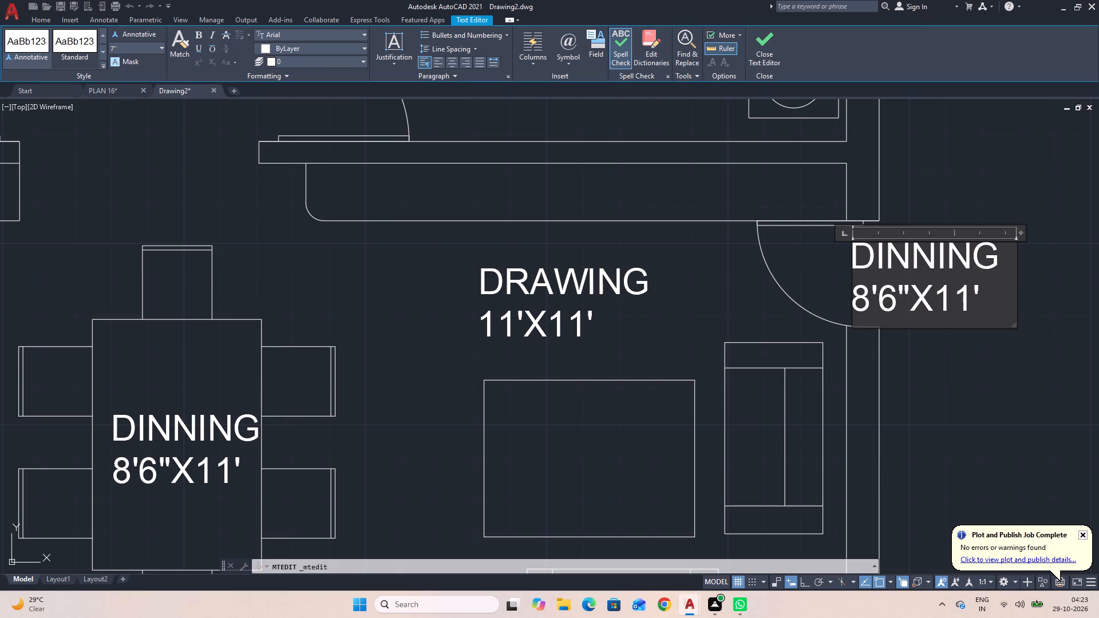
key("Down")
key("BackSpace")
key("BackSpace")
key("BackSpace")
key("BackSpace")
key("BackSpace")
key("BackSpace")
key("BackSpace")
key("BackSpace")
key("BackSpace")
key("BackSpace")
key("BackSpace")
key("BackSpace")
key("BackSpace")
key("BackSpace")
key("BackSpace")
key("BackSpace")
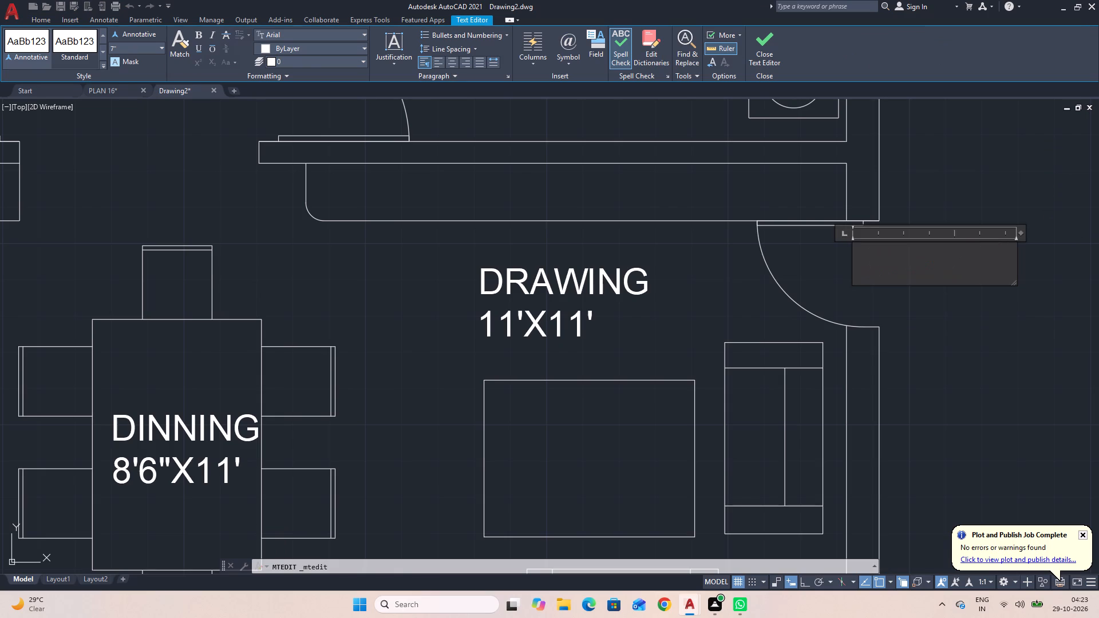
type("MA")
type("IN")
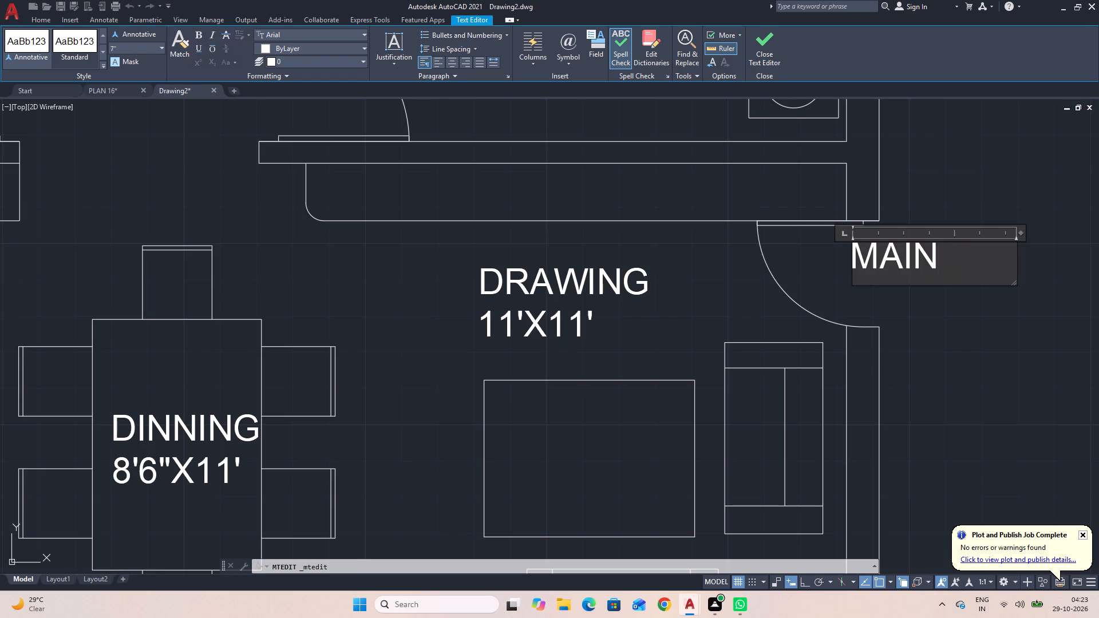
key("Return")
key("e")
key("n")
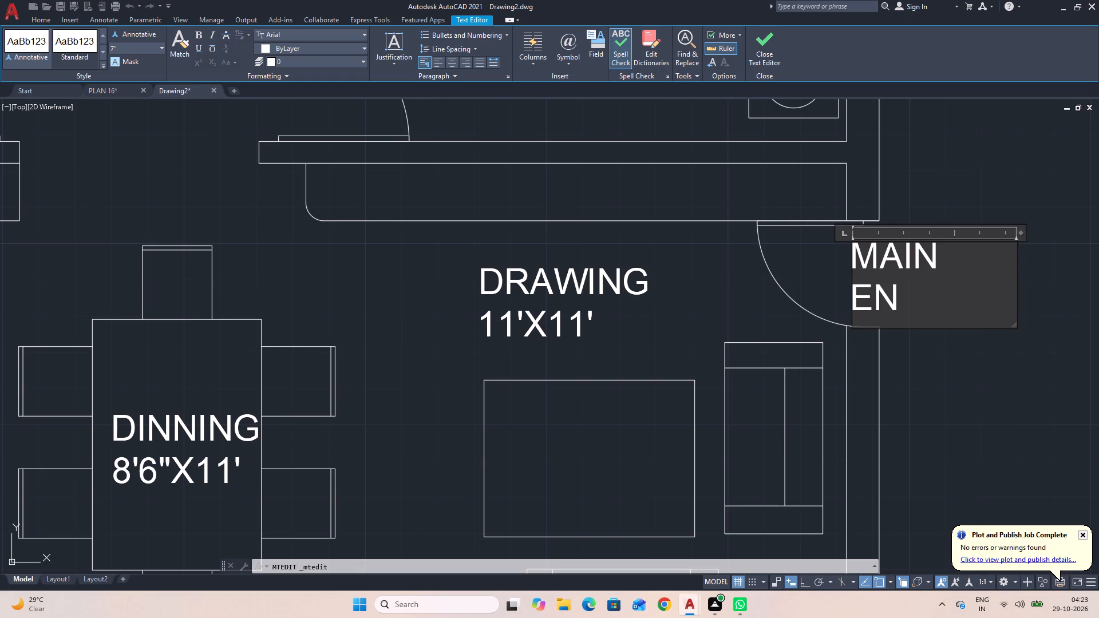
type("TR")
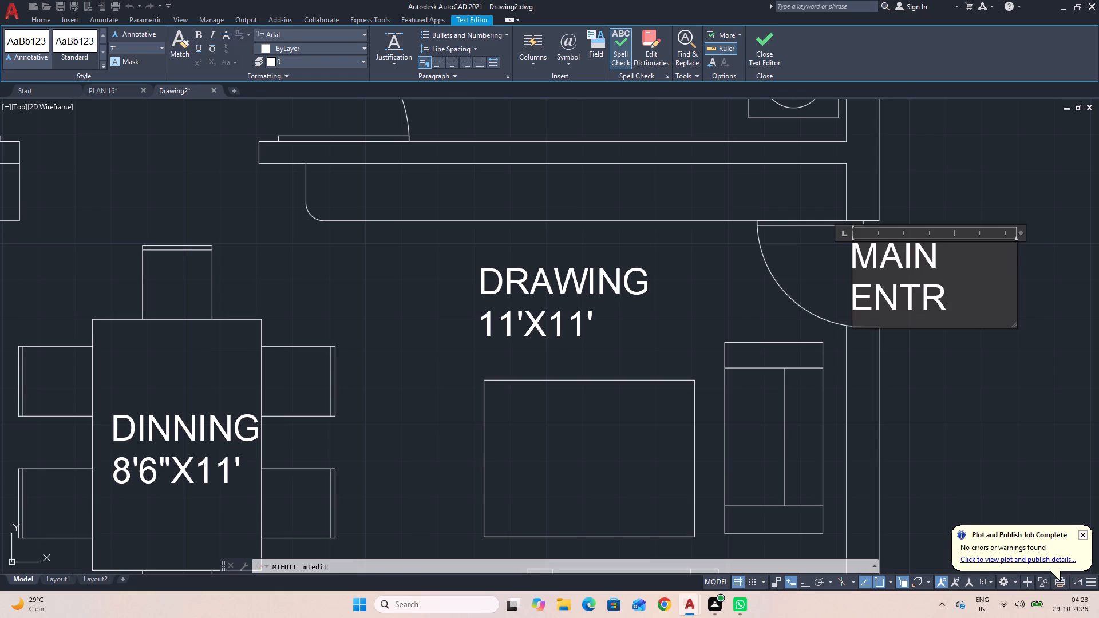
type("AN")
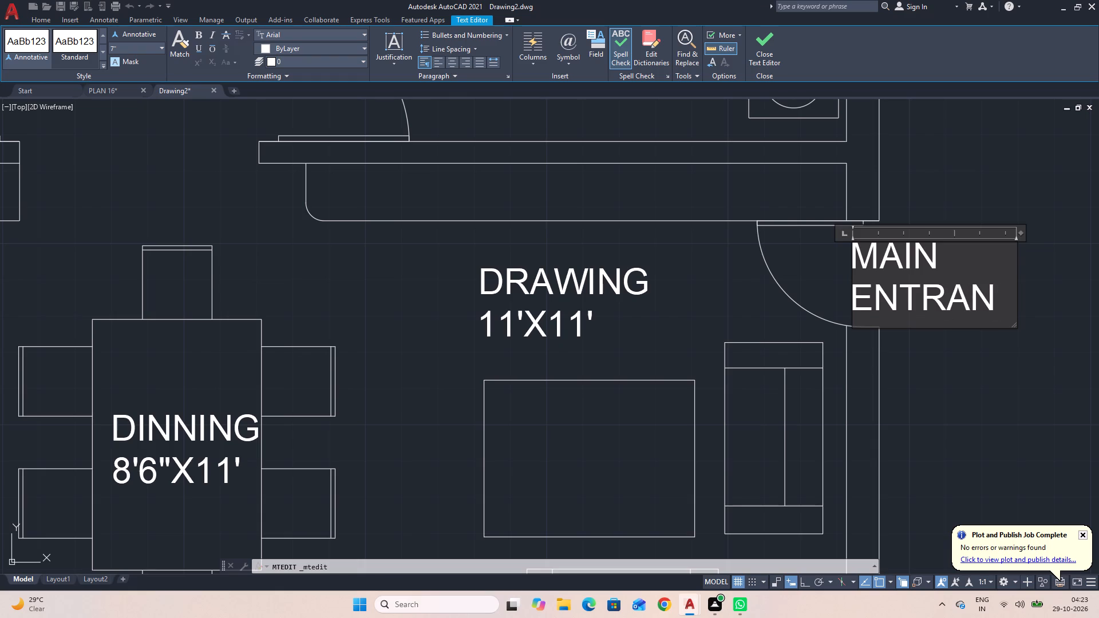
type("CE")
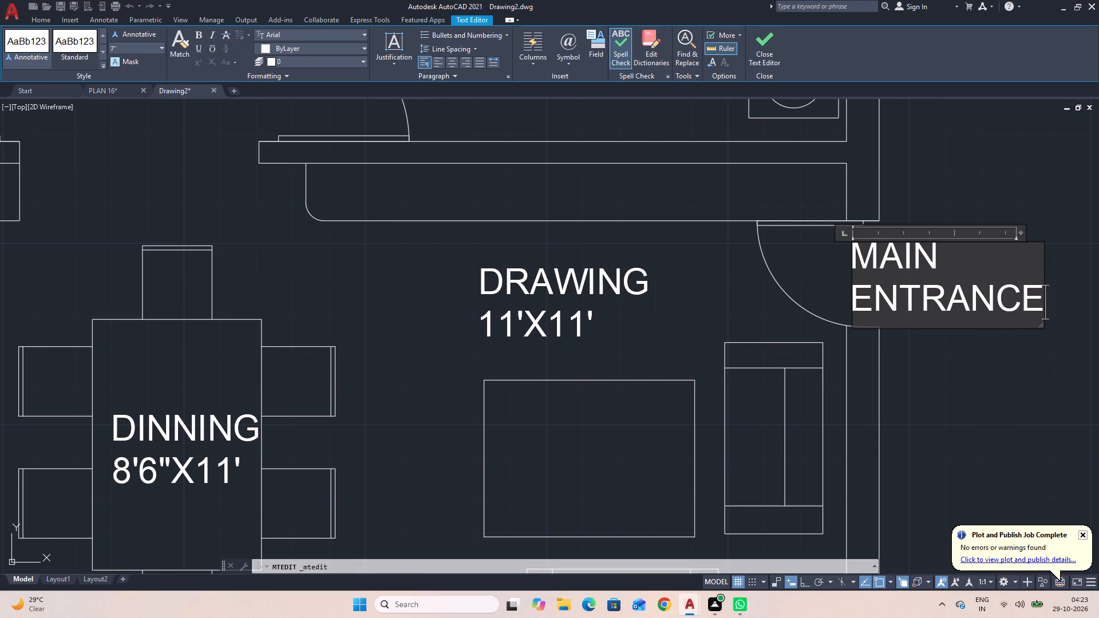
left_click(993, 386)
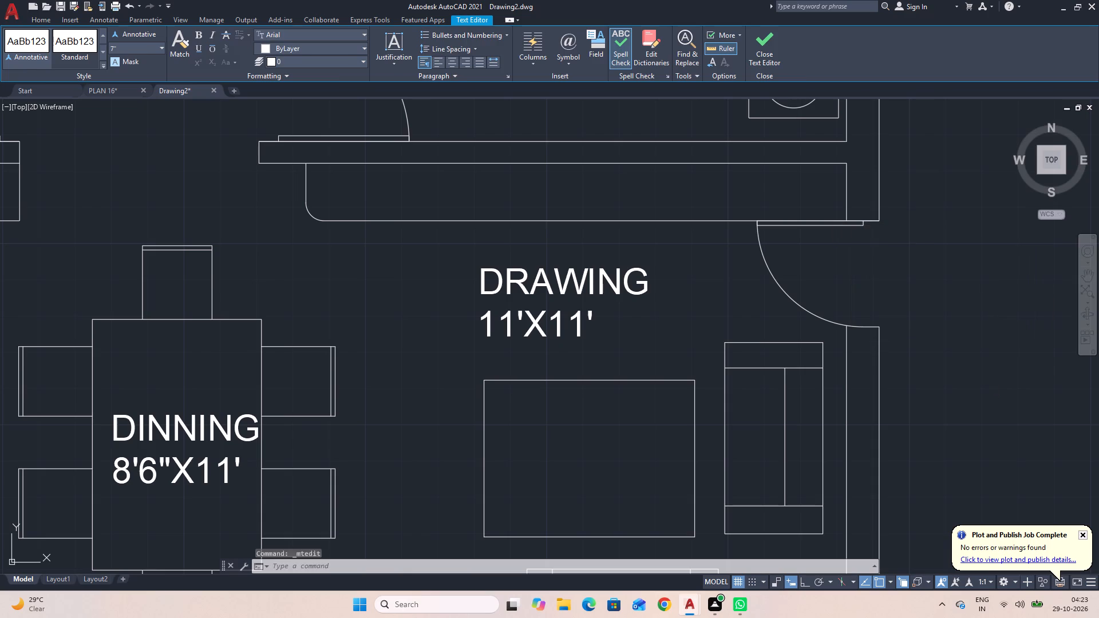
Adjust the MAIN ENTRANCE label's position slightly so it sits in the door opening just below the door leaf.
left_click(926, 282)
left_click(916, 271)
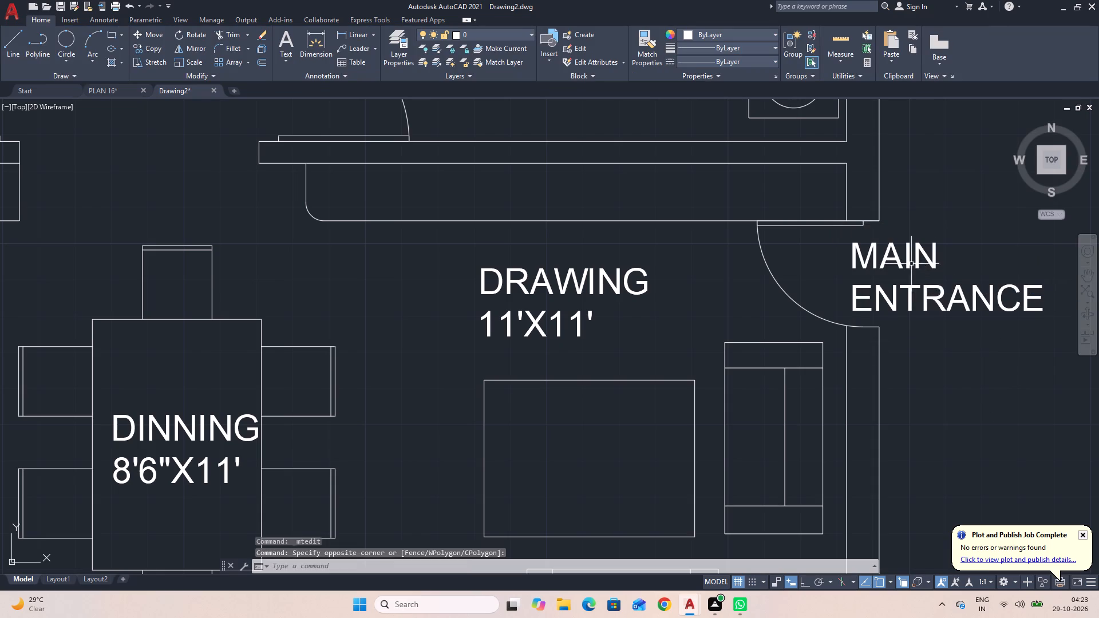
left_click(907, 256)
left_click(855, 241)
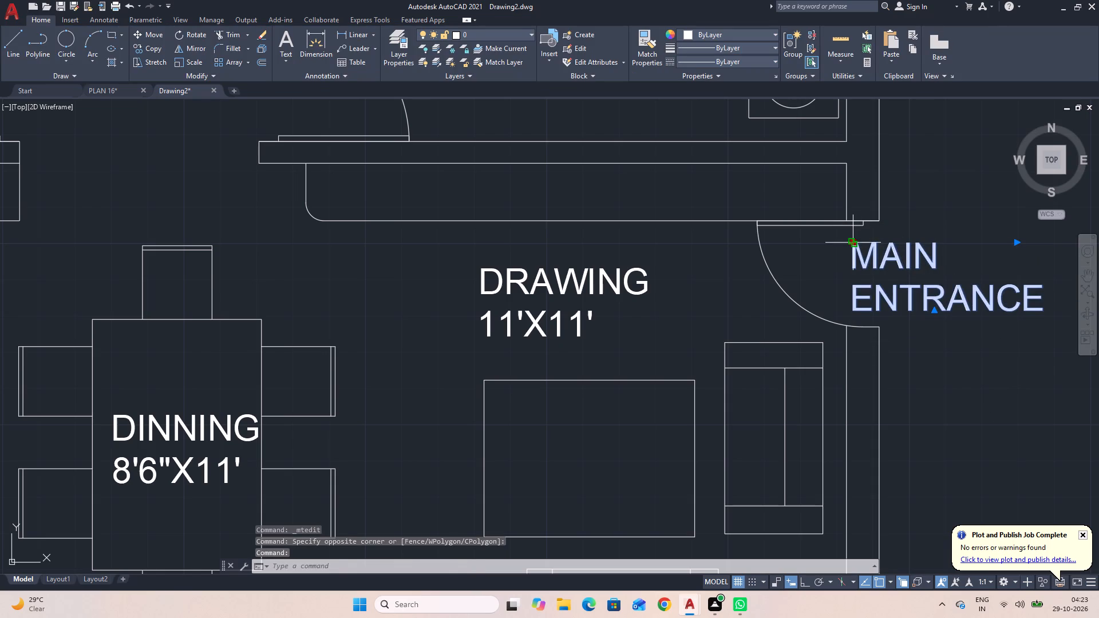
scroll(851, 233, "up", 3)
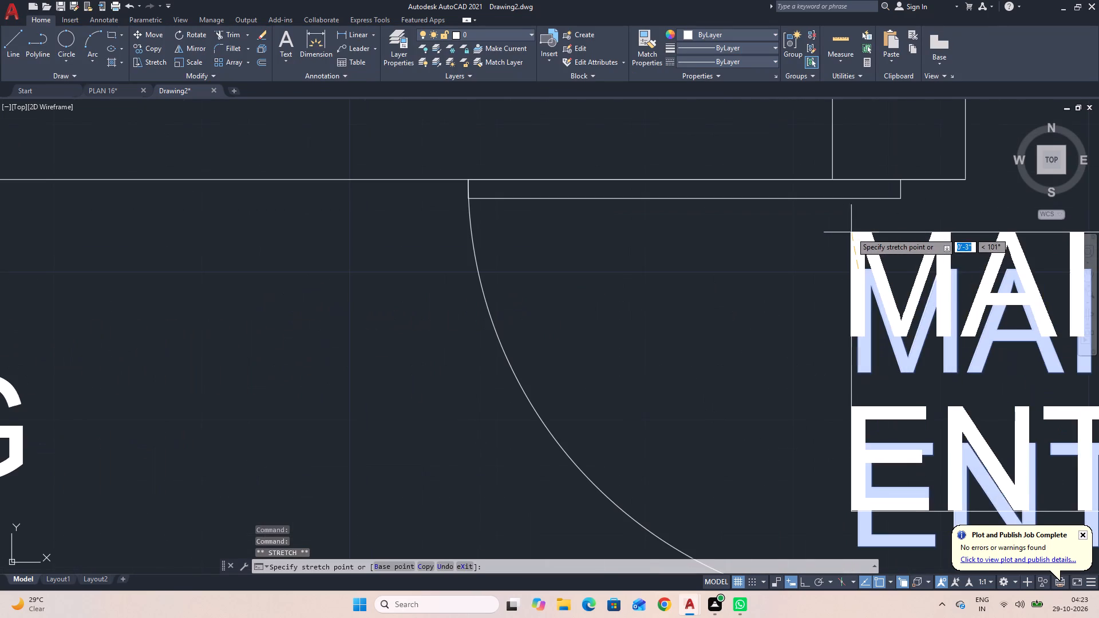
left_click(852, 221)
scroll(851, 221, "down", 2)
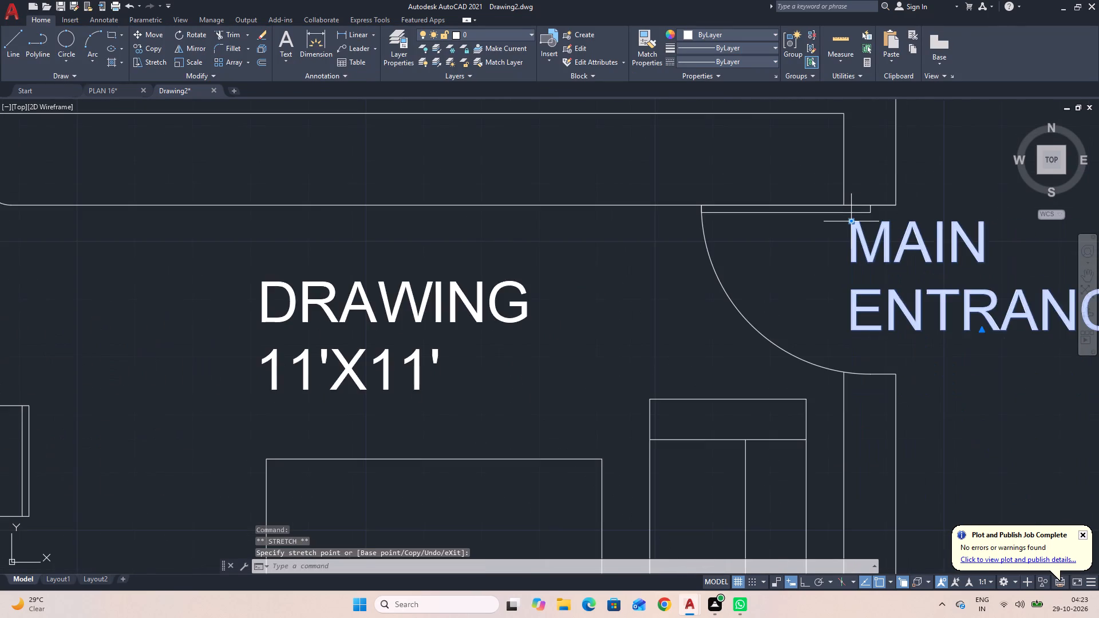
scroll(852, 226, "down", 1)
left_click(852, 223)
scroll(852, 223, "up", 1)
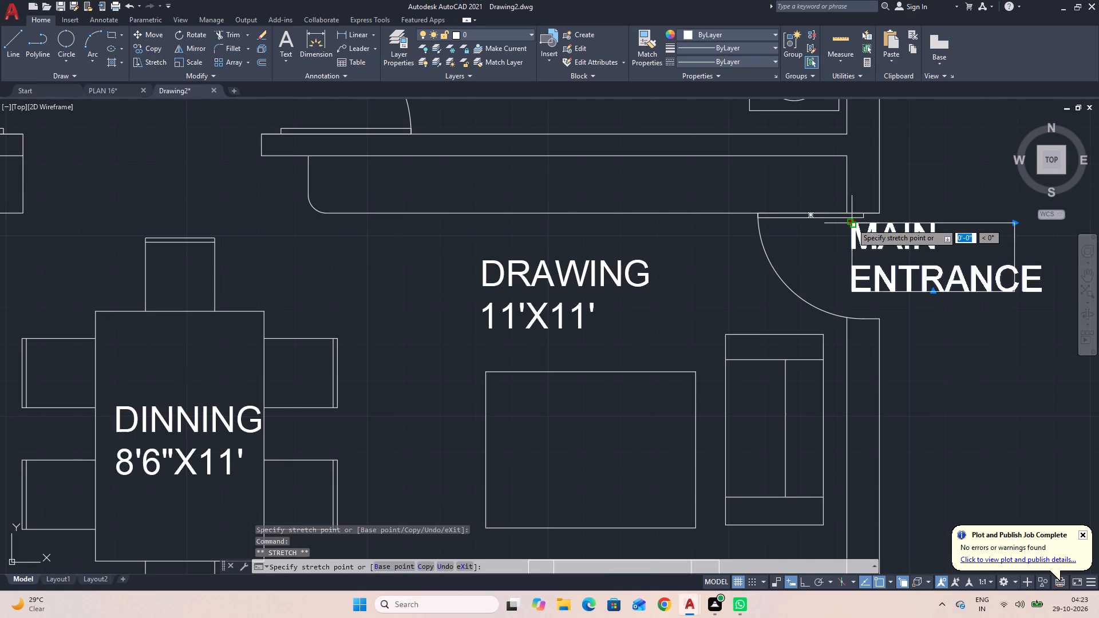
scroll(852, 223, "up", 2)
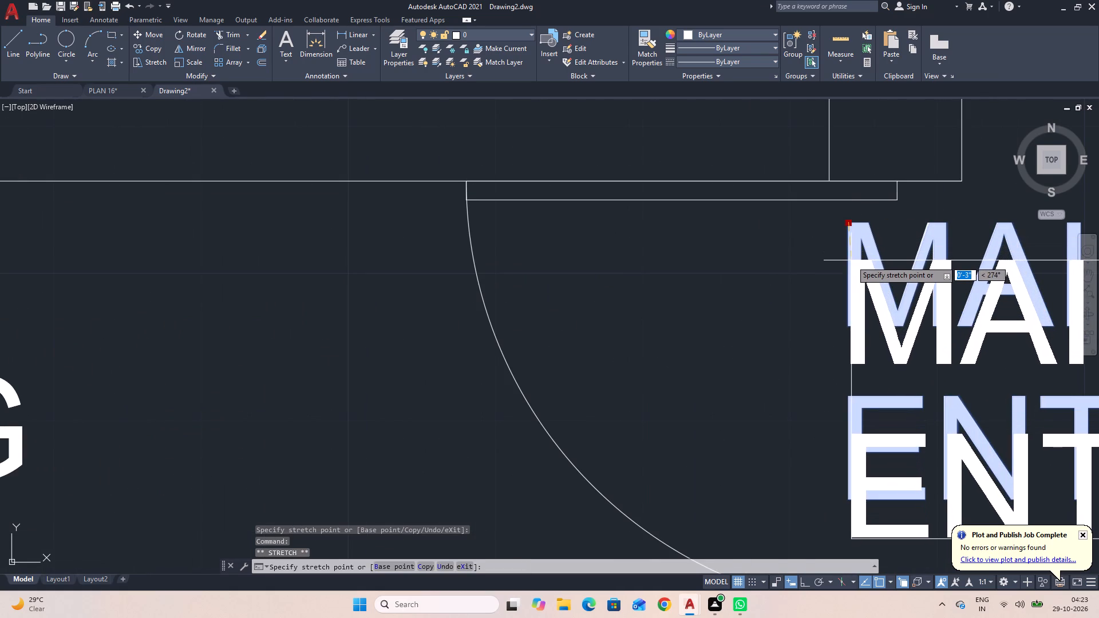
left_click(851, 260)
scroll(839, 260, "down", 2)
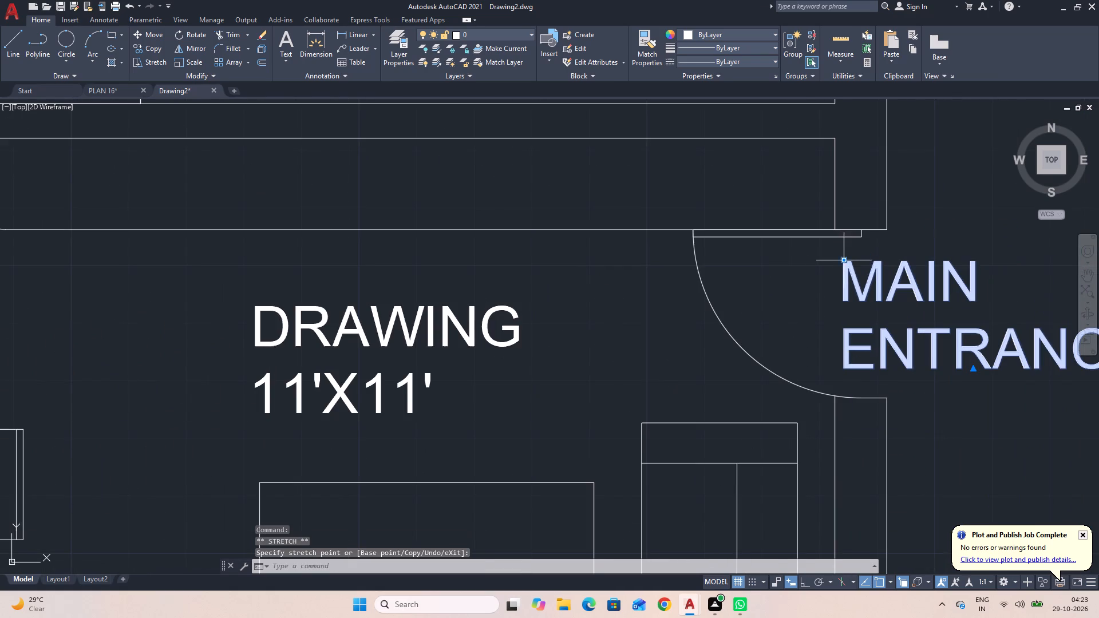
scroll(841, 264, "down", 4)
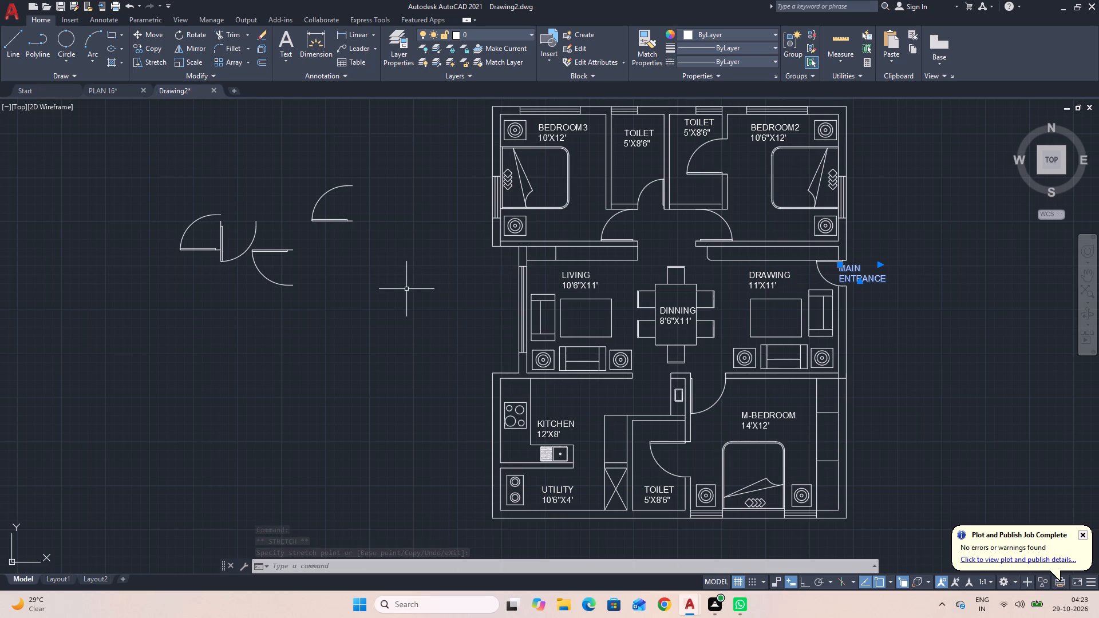
Delete the four leftover door symbols lying in the empty area west of the floor plan.
key("Escape")
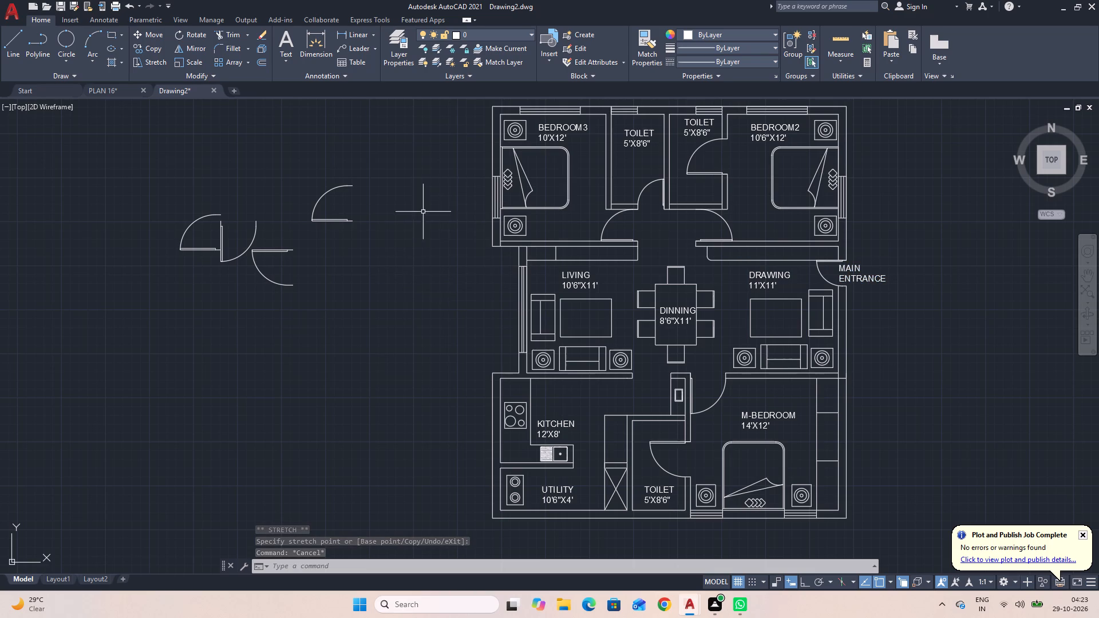
left_click(412, 337)
left_click(111, 152)
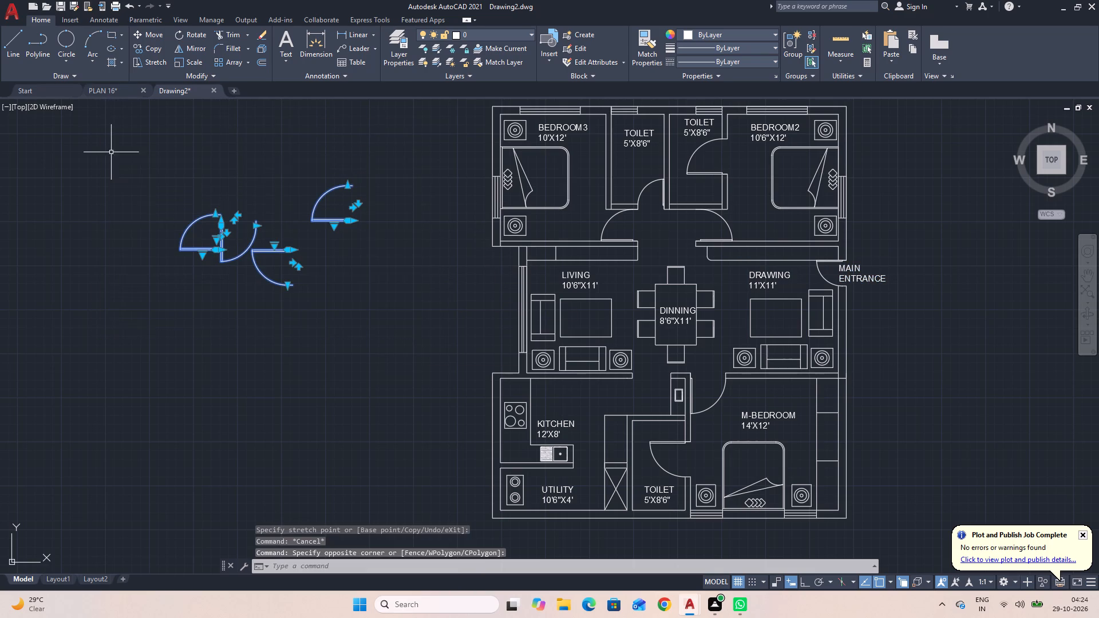
key("Delete")
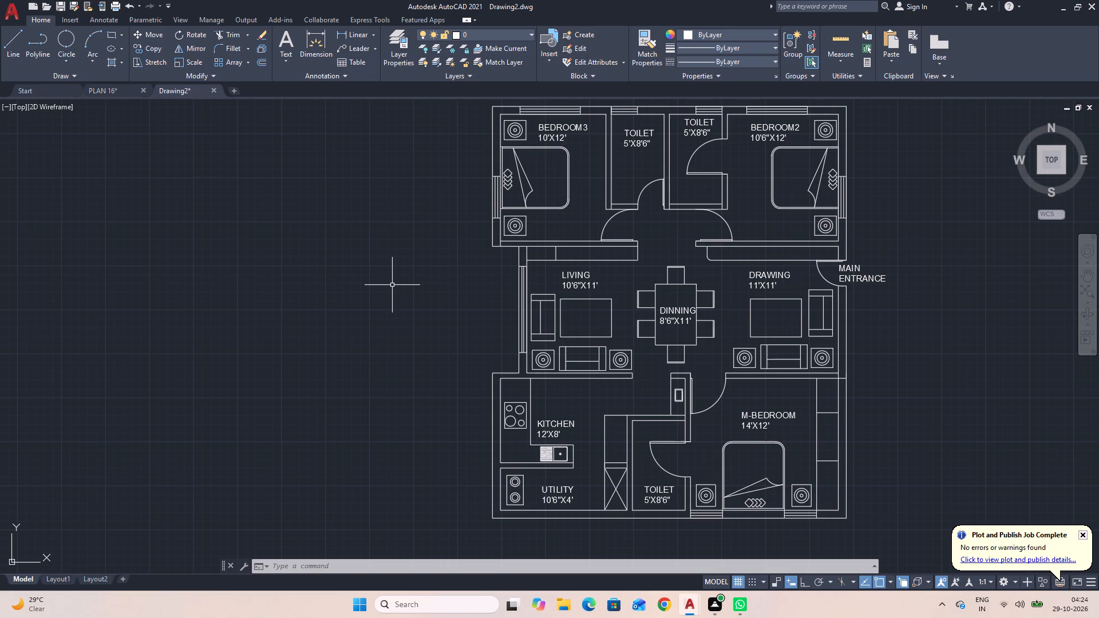
With Ortho on, draw a three-sided balcony outline about 4'-2" deep and 15'-11" long from BEDROOM3's west wall to the kitchen's west wall.
type("L")
key("space")
left_click(492, 229)
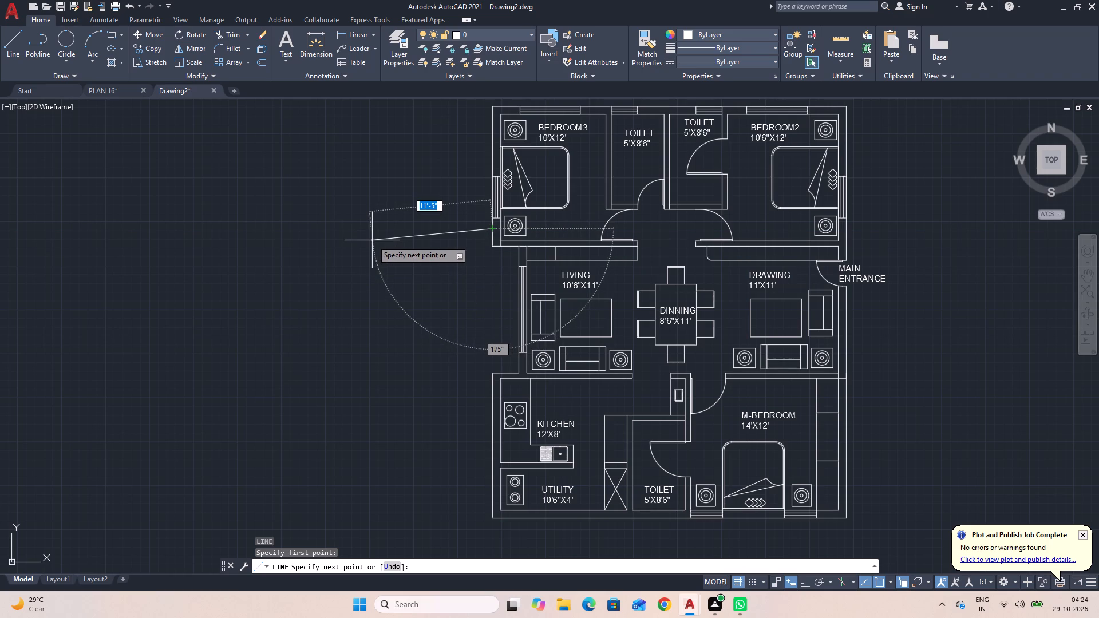
key("F8")
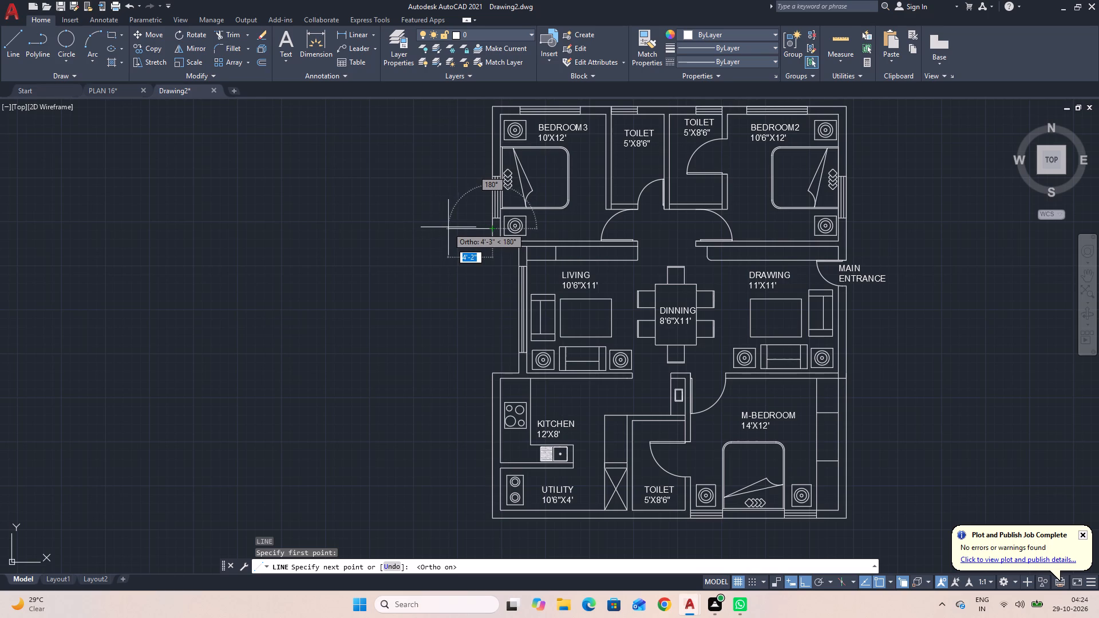
left_click(448, 227)
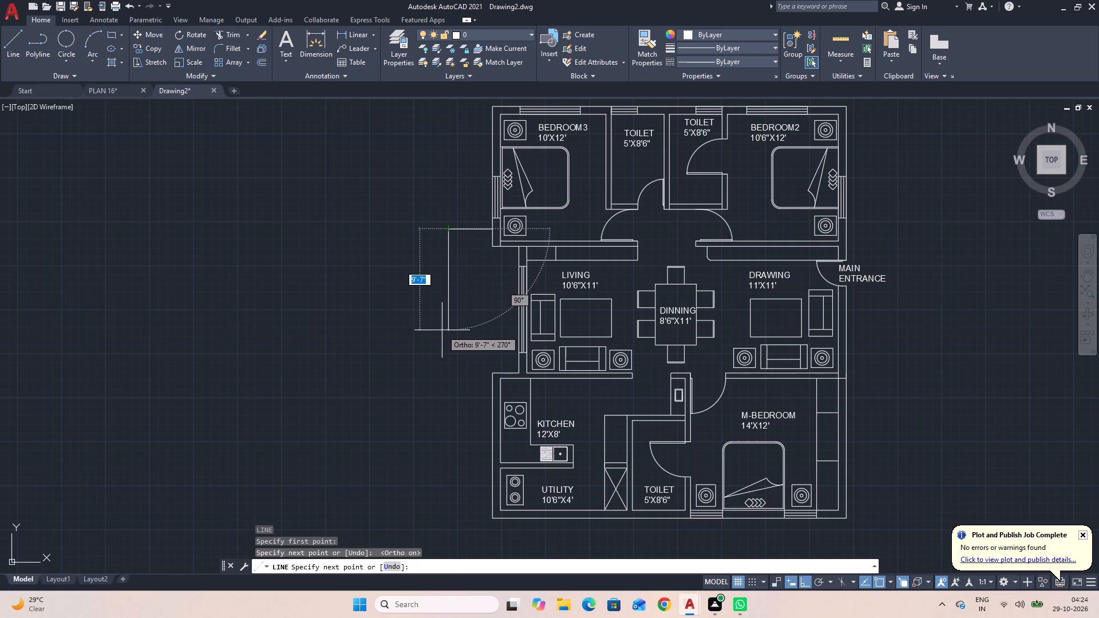
left_click(446, 395)
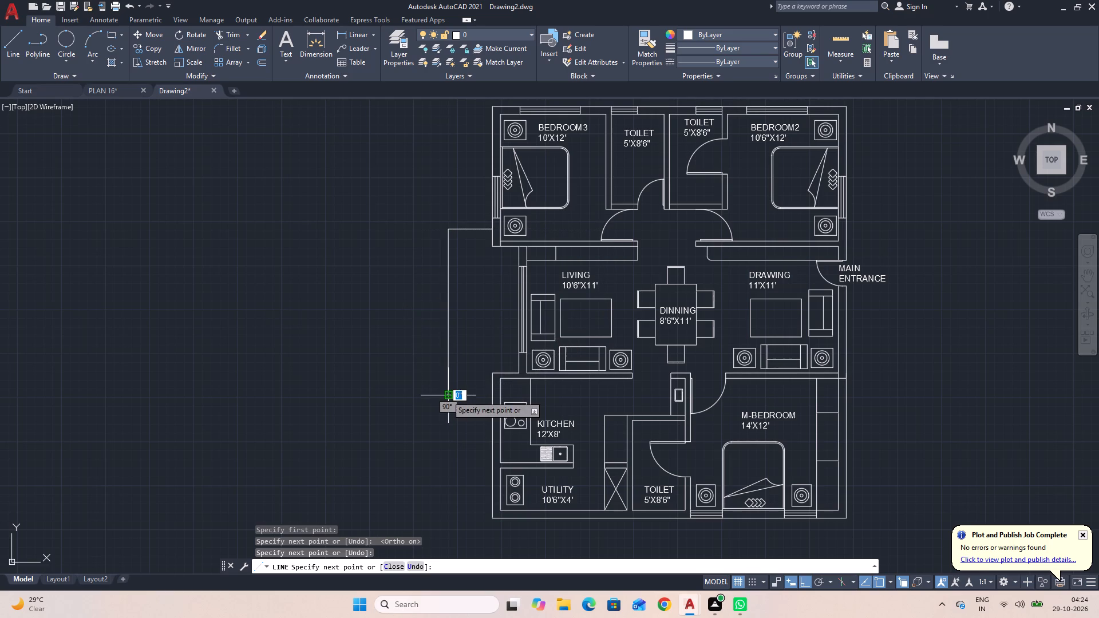
left_click(490, 394)
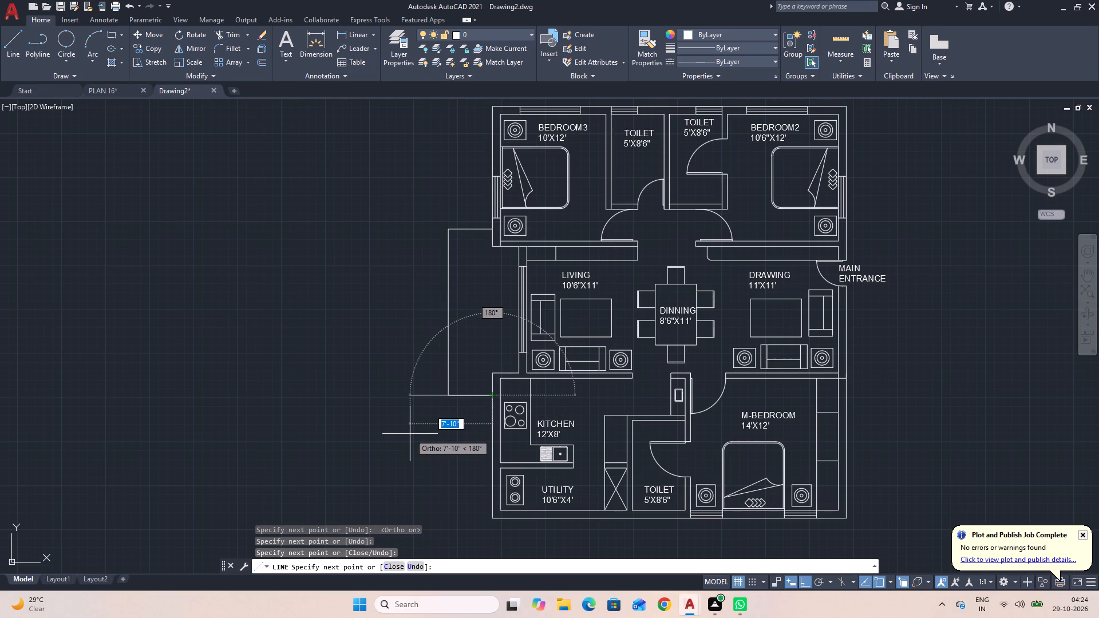
key("Escape")
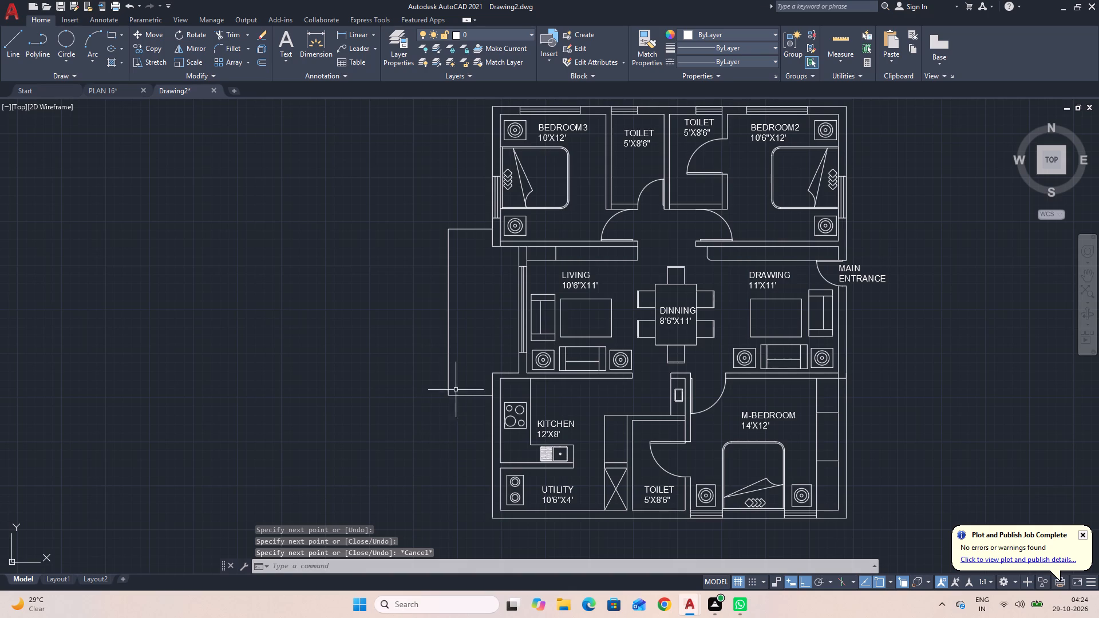
Offset all three balcony outline lines inward by 1".
type("O")
key("space")
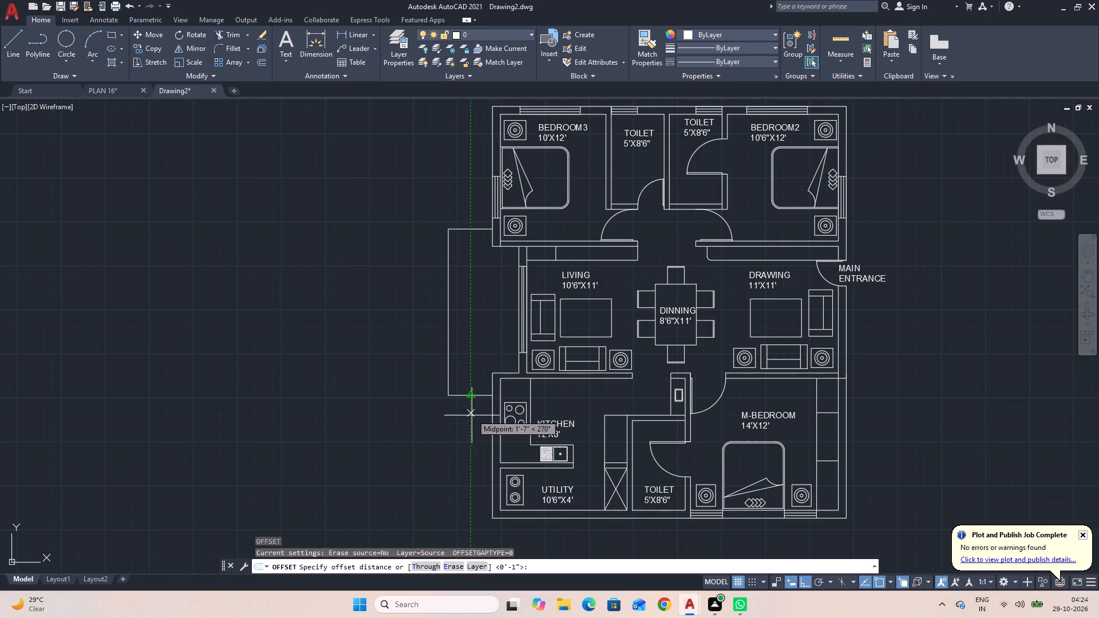
key("1")
key("Return")
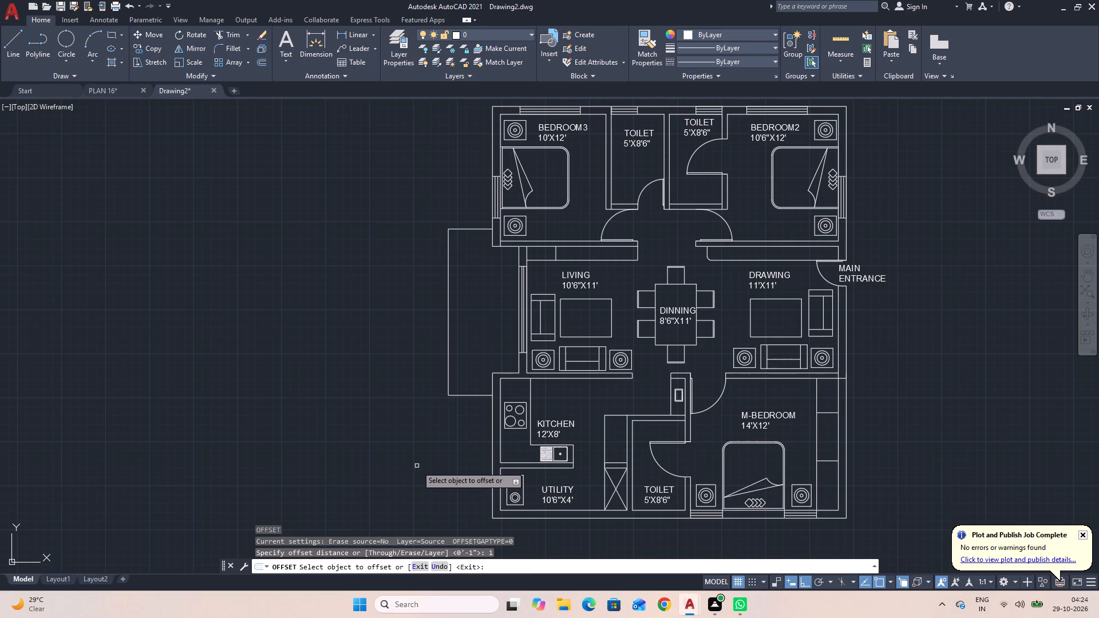
left_click(462, 395)
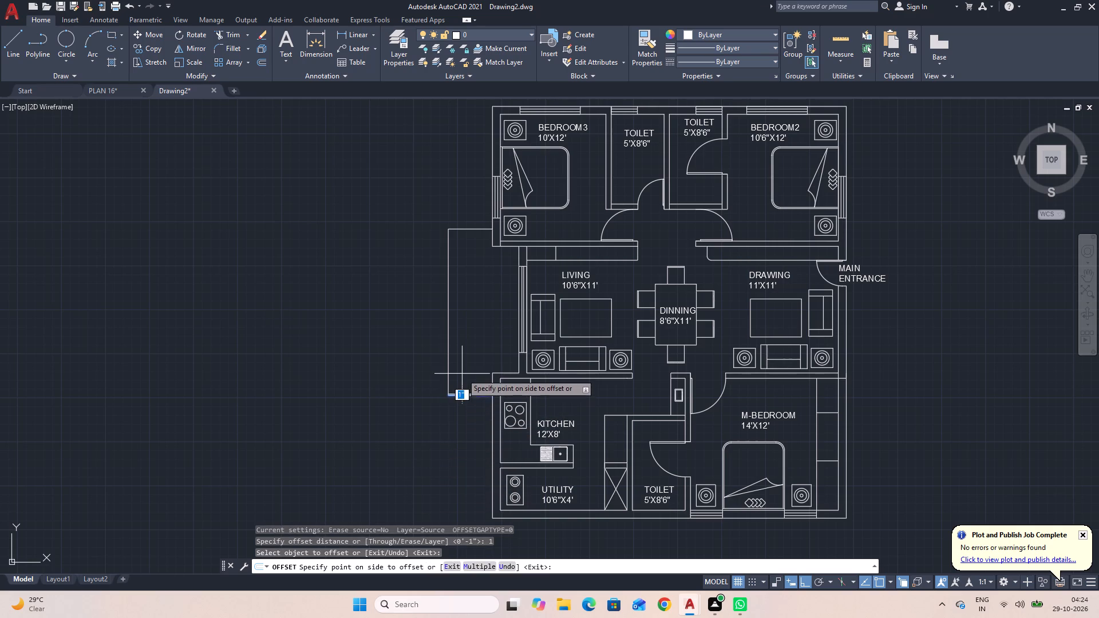
left_click(462, 373)
scroll(466, 389, "up", 3)
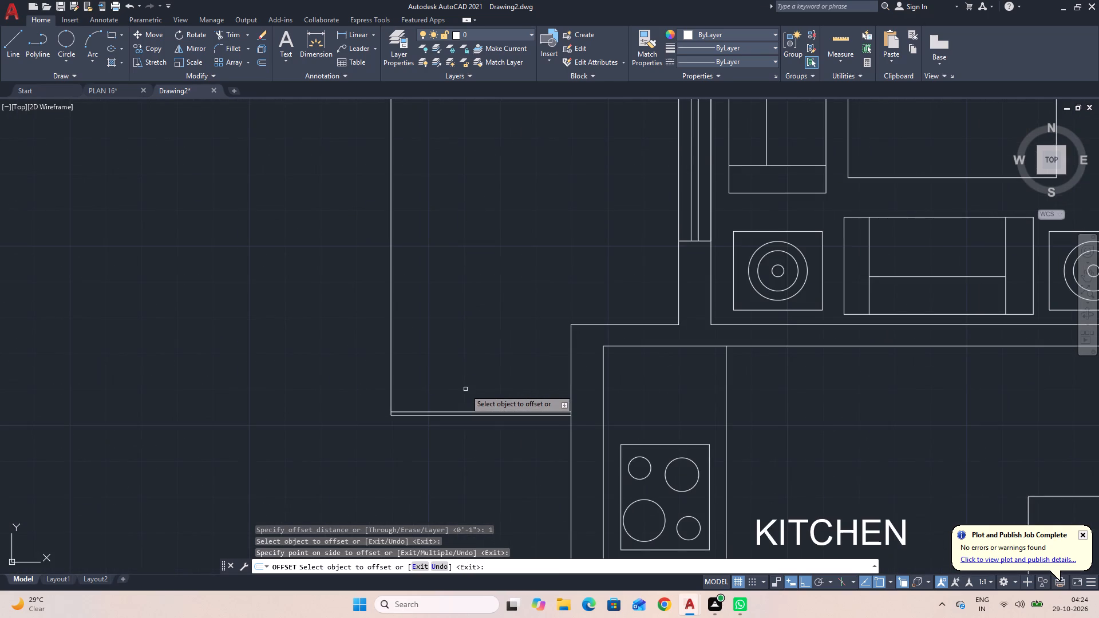
scroll(465, 389, "down", 1)
scroll(467, 429, "up", 2)
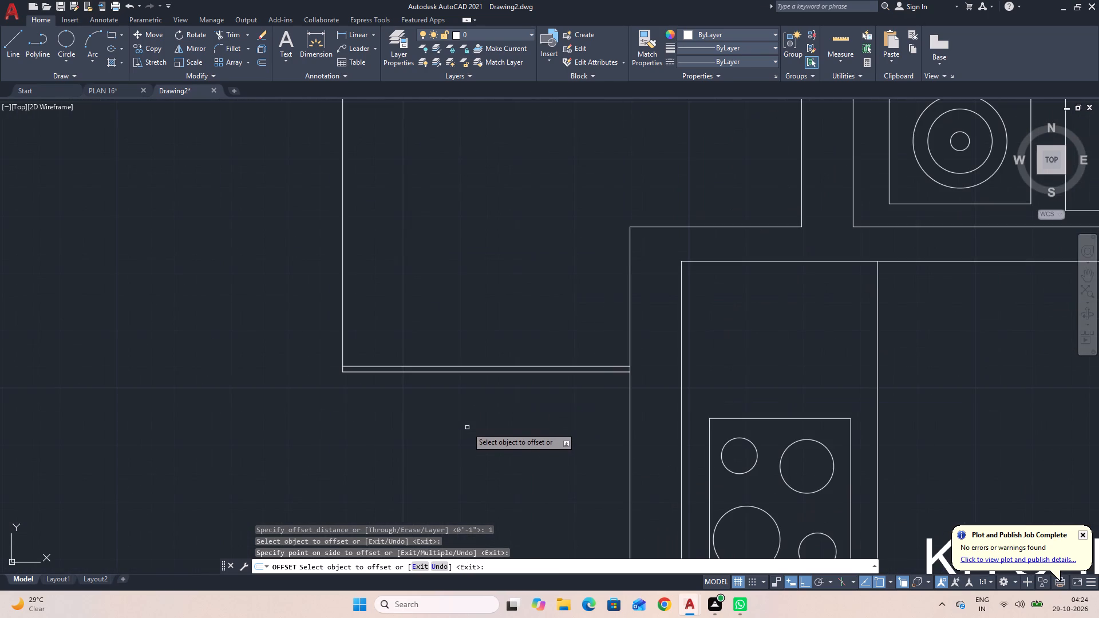
scroll(467, 399, "down", 3)
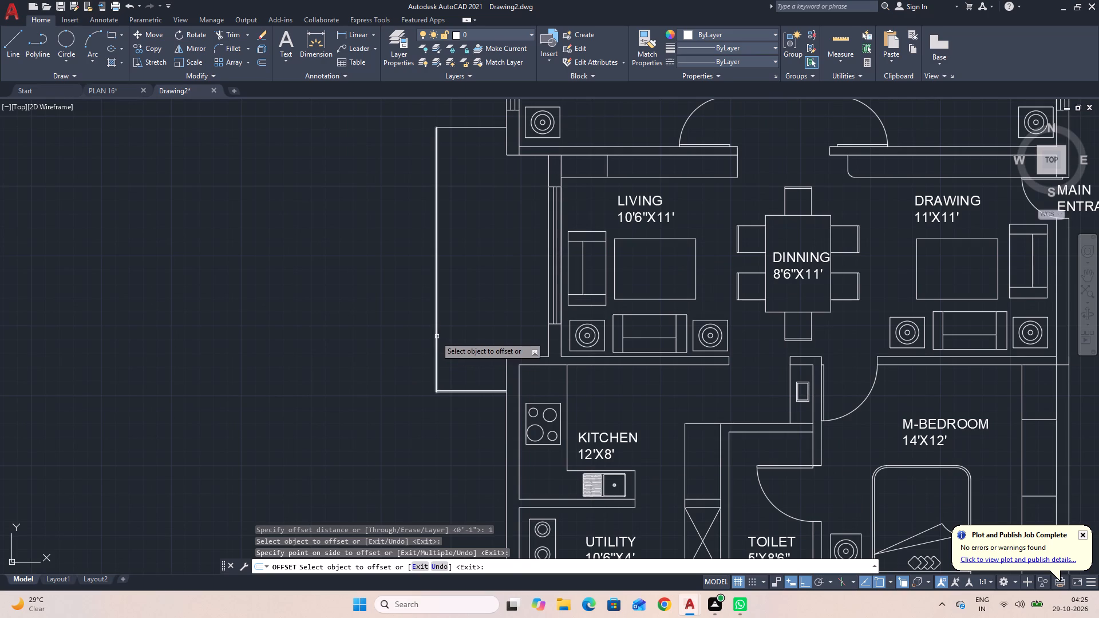
left_click(436, 336)
left_click(454, 337)
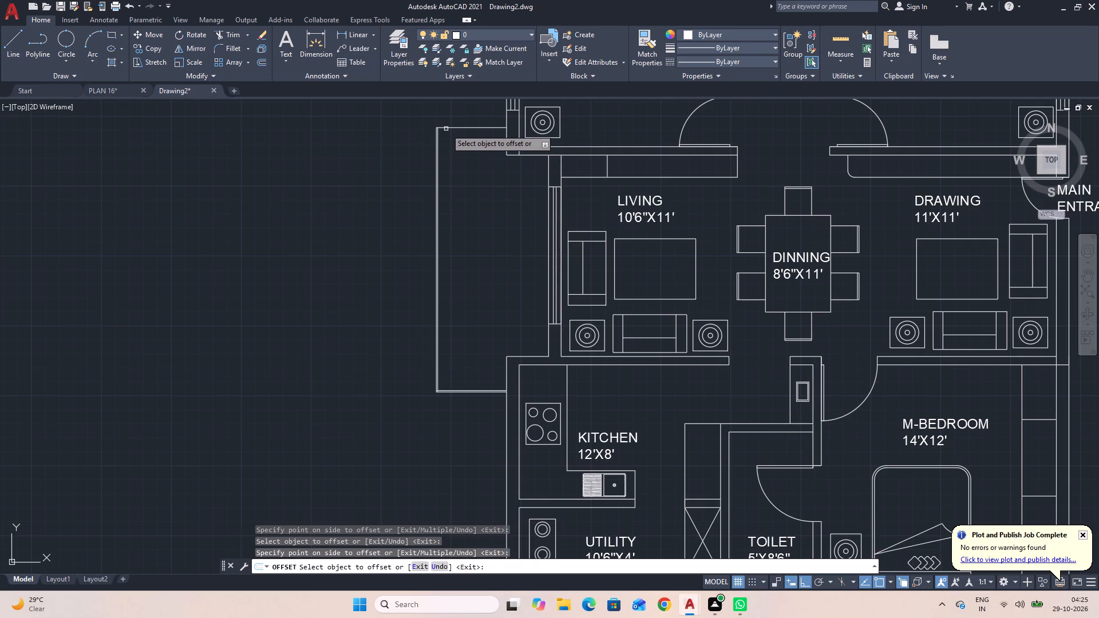
left_click(448, 127)
left_click(452, 157)
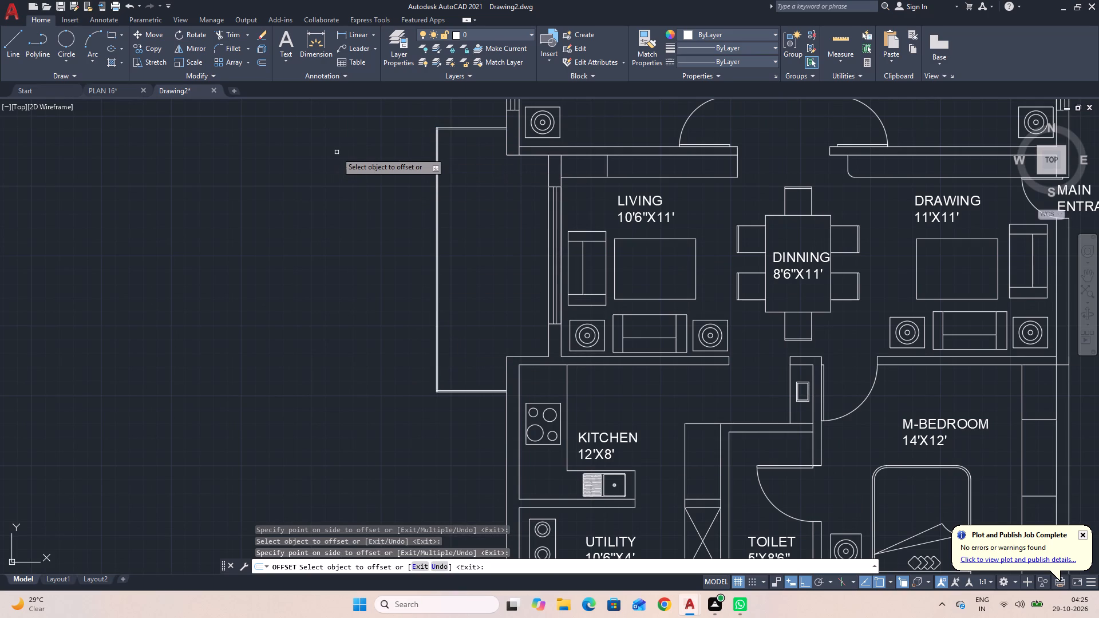
scroll(349, 149, "up", 1)
scroll(376, 153, "down", 2)
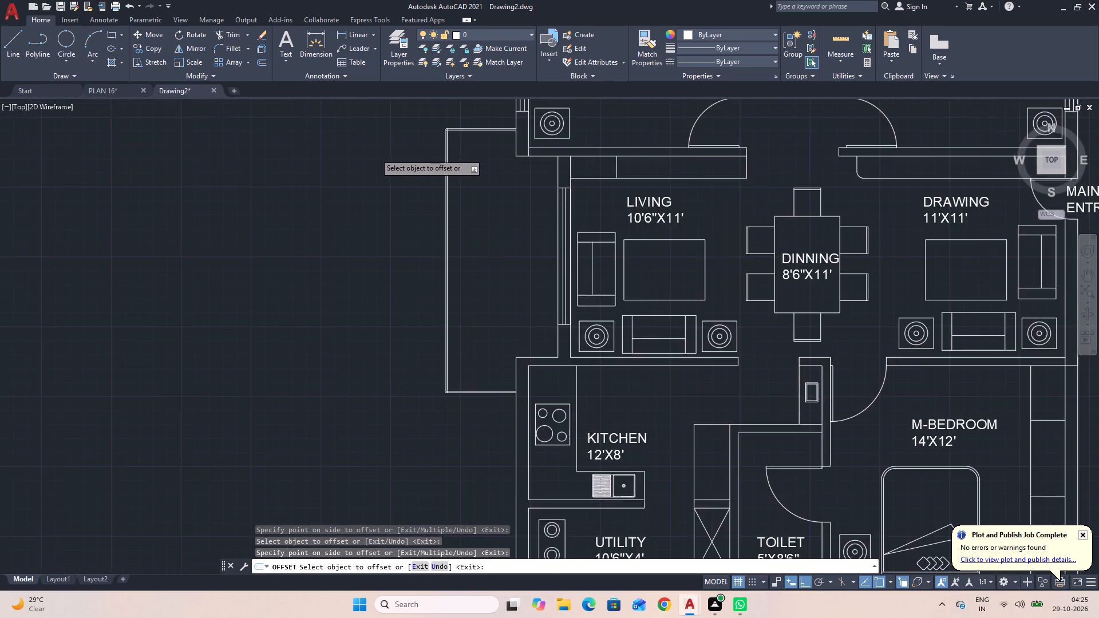
scroll(349, 162, "down", 1)
middle_click_drag(347, 163, 364, 282)
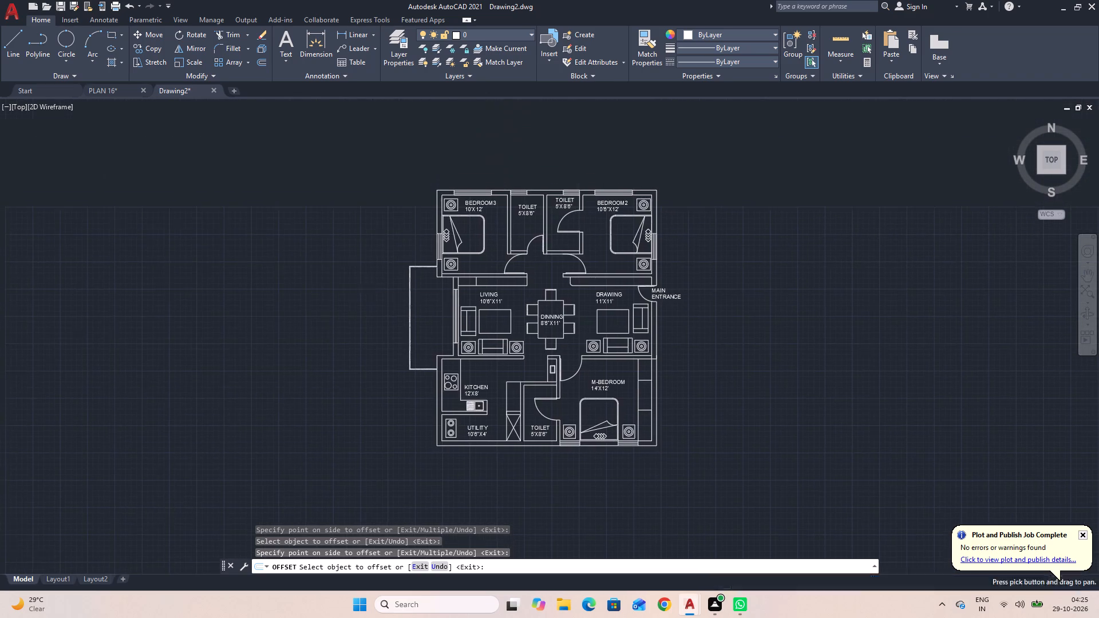
scroll(363, 282, "up", 2)
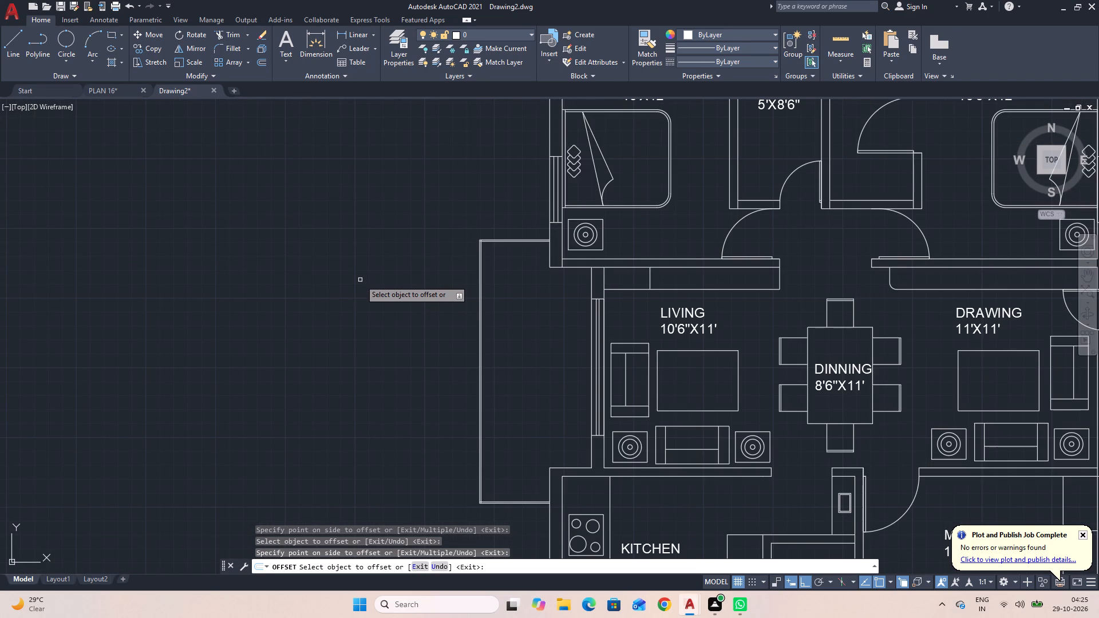
key("Escape")
Copy the LIVING label into the balcony area west of the living room, with Ortho off.
left_click(665, 315)
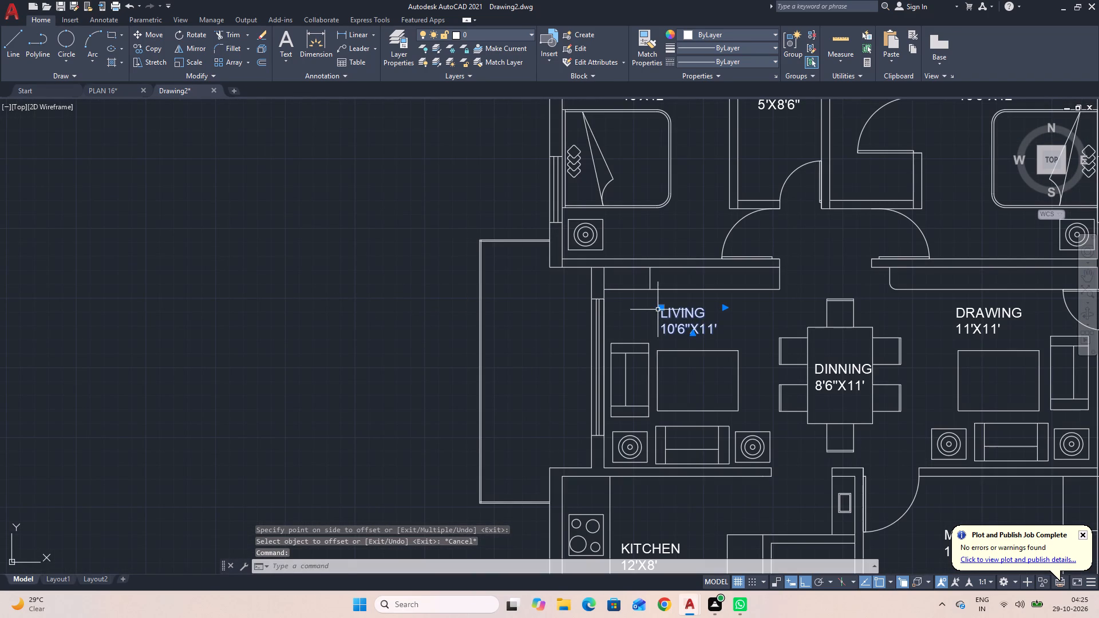
key("c")
key("o")
key("space")
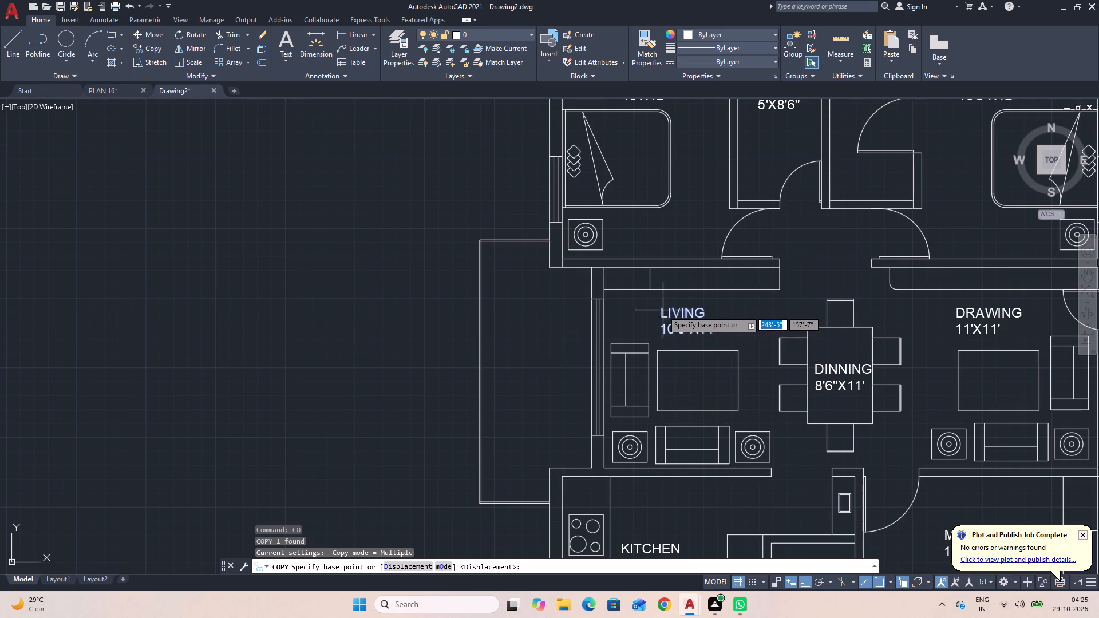
left_click(661, 306)
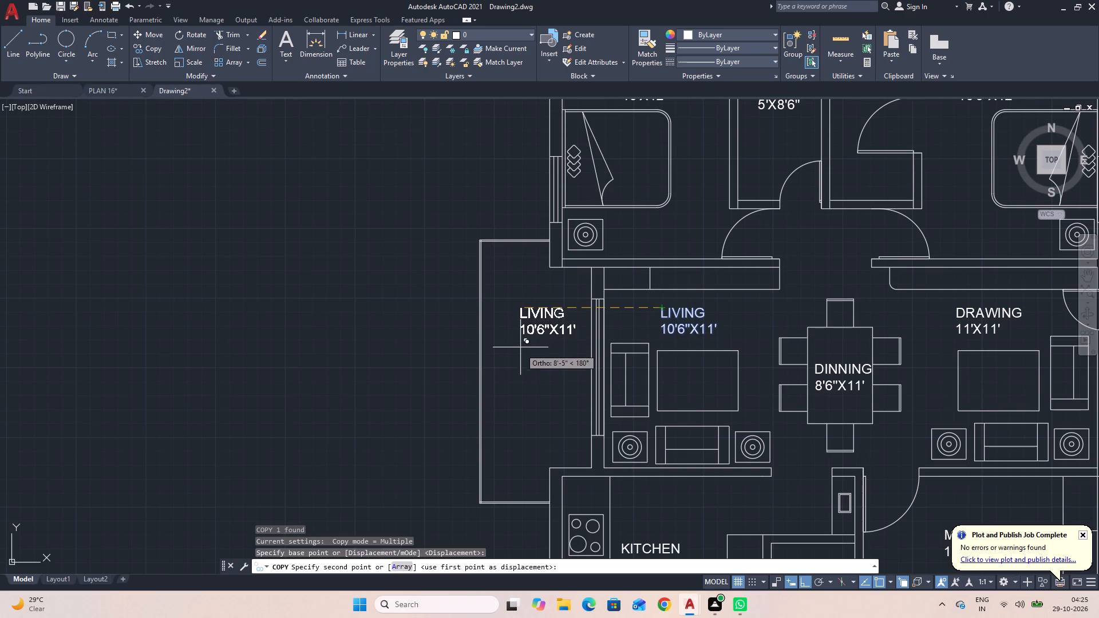
key("F8")
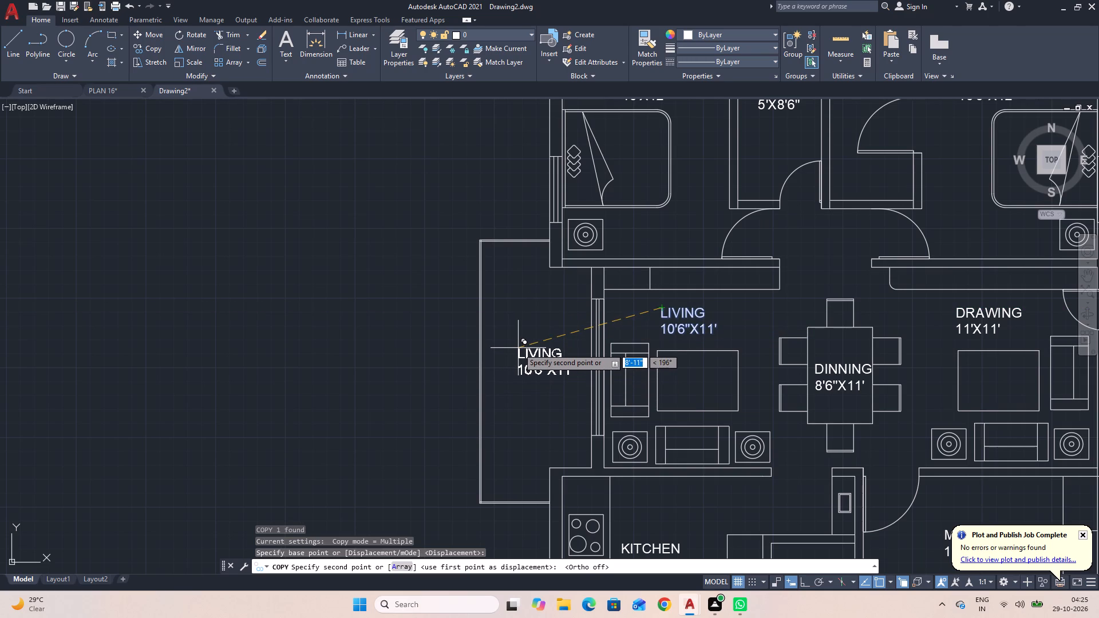
left_click(519, 347)
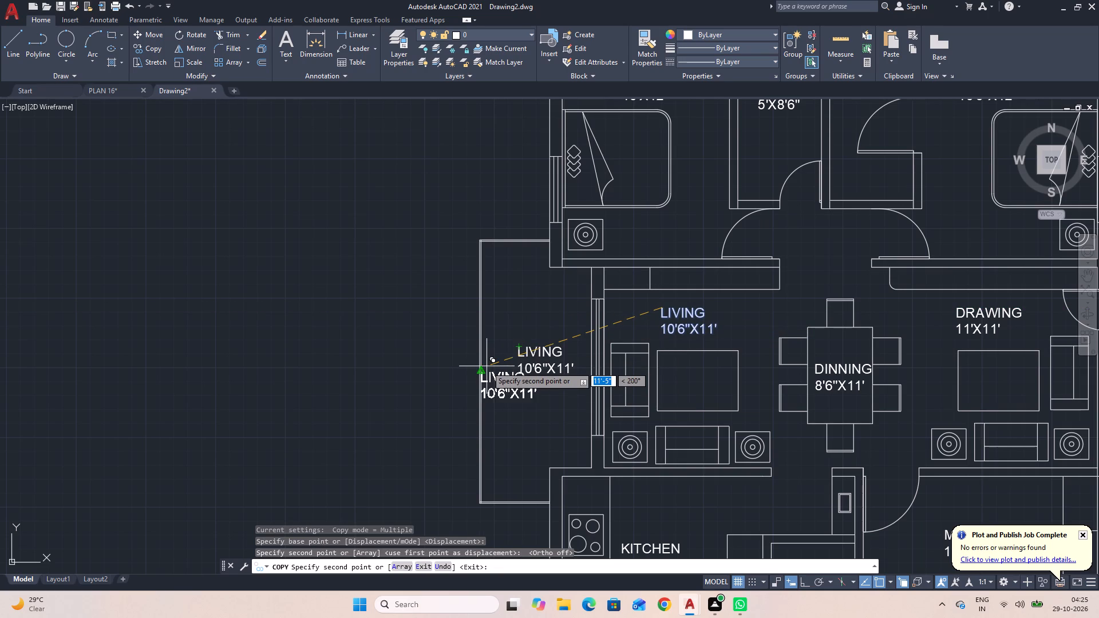
key("Escape")
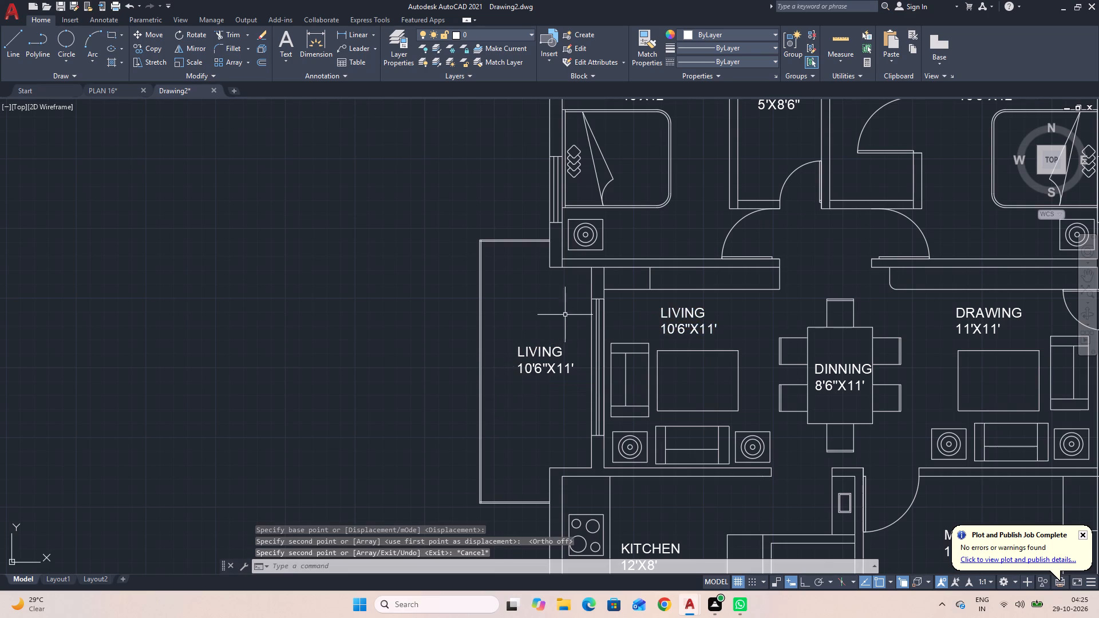
Replace the name LIVING with SIT OUT in the copied label inside the balcony.
double_click(543, 350)
left_click(567, 350)
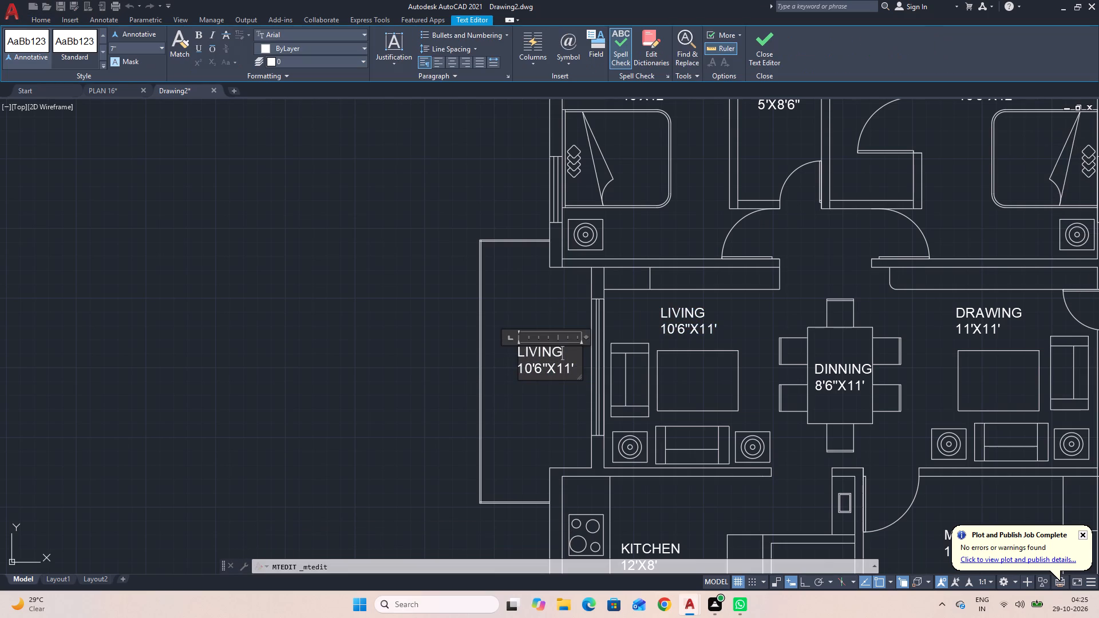
key("BackSpace")
key("BackSpace")
key("BackSpace")
key("BackSpace")
key("BackSpace")
key("BackSpace")
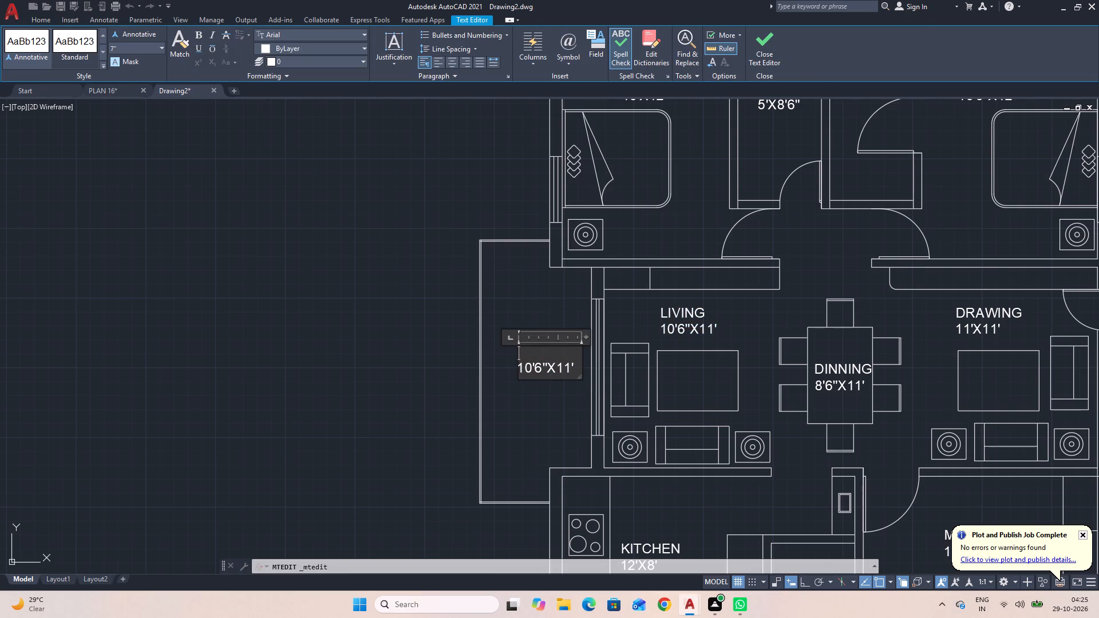
key("s")
type("IT")
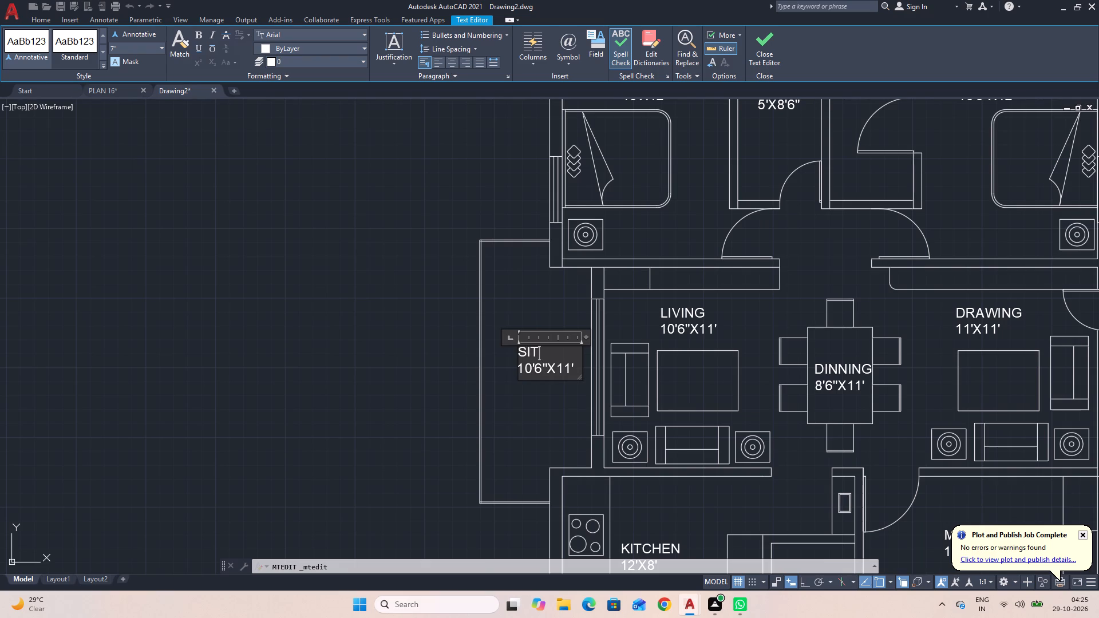
key("space")
key("o")
type("UT")
Set the size line of the SIT OUT label to 5'X12' and finish the text edit.
key("Down")
key("Right")
key("Left")
key("Left")
key("Right")
key("BackSpace")
key("2")
key("Left")
key("Left")
key("Left")
key("Left")
key("Left")
key("Right")
key("Right")
key("BackSpace")
key("BackSpace")
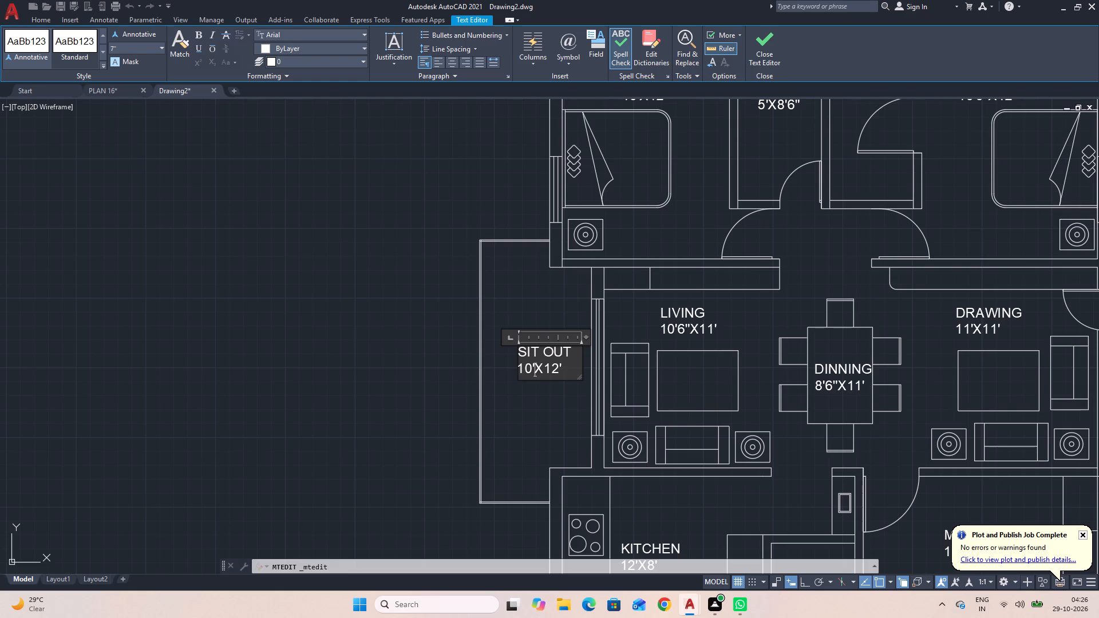
key("Left")
key("BackSpace")
key("BackSpace")
key("5")
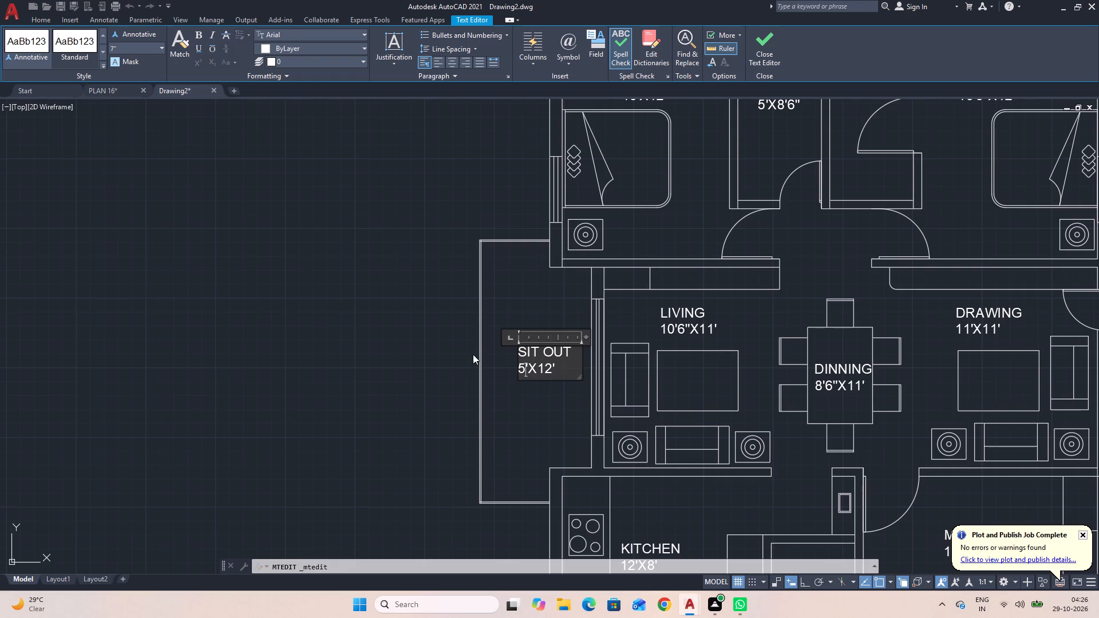
left_click(464, 359)
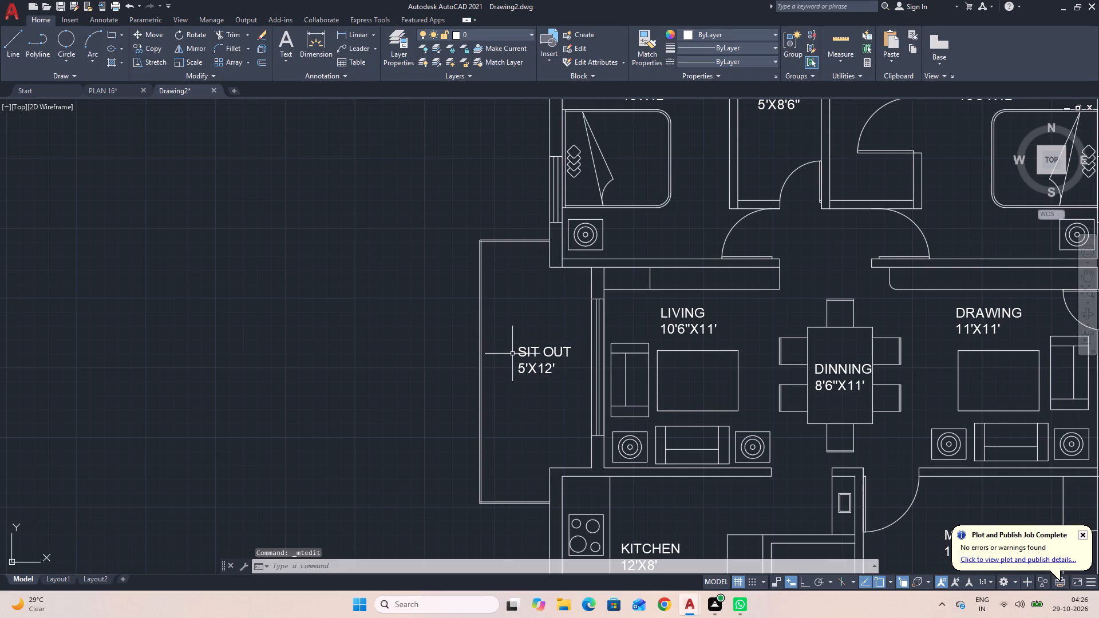
Look over the whole floor plan, checking the room labels, the sit-out and the main entrance.
scroll(524, 348, "down", 2)
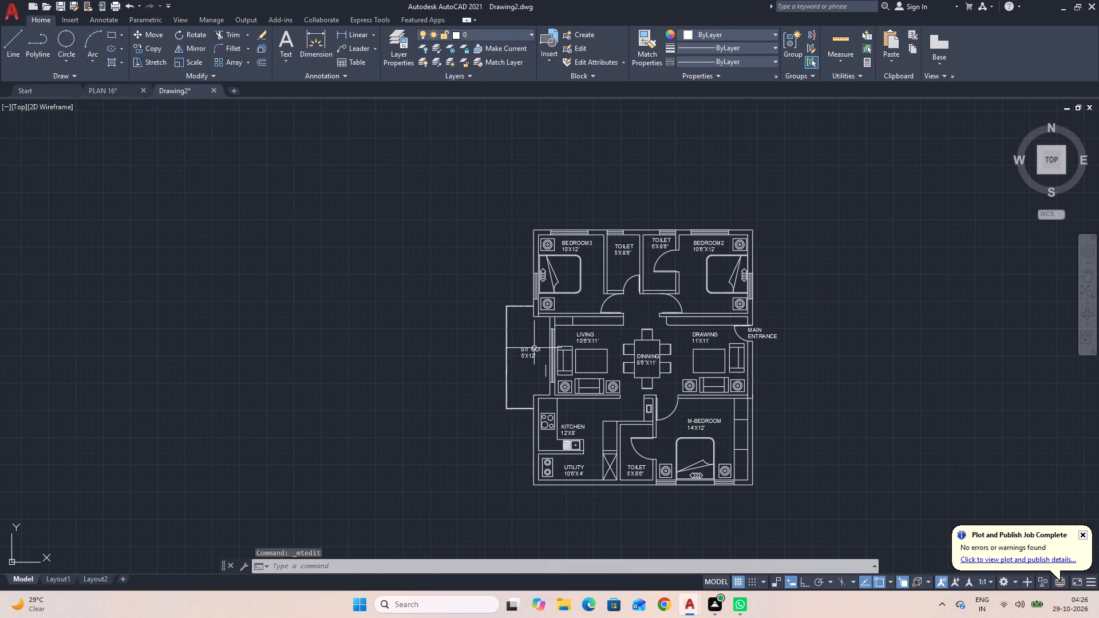
scroll(825, 336, "up", 2)
middle_click_drag(763, 377, 832, 292)
scroll(839, 284, "down", 2)
scroll(840, 282, "up", 1)
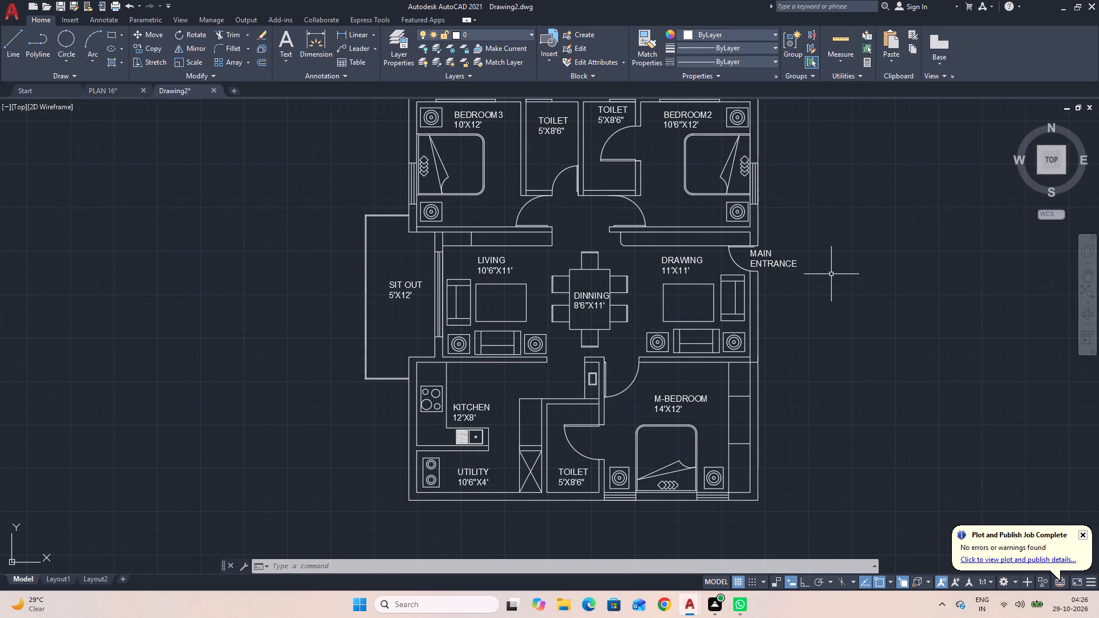
middle_click_drag(819, 251, 802, 270)
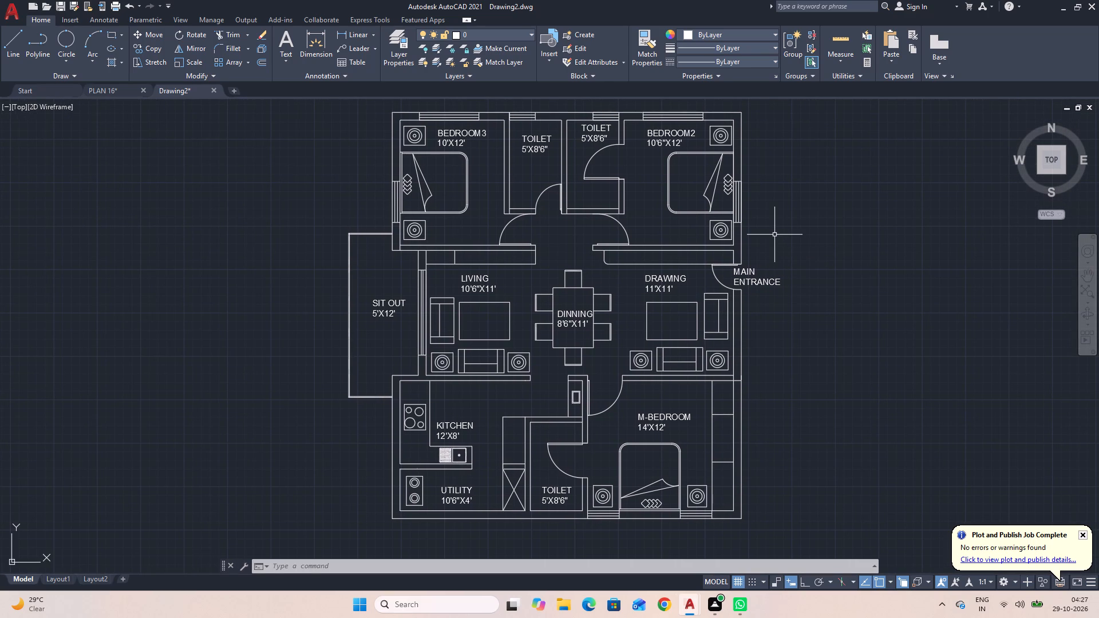
scroll(774, 233, "up", 1)
scroll(774, 233, "down", 1)
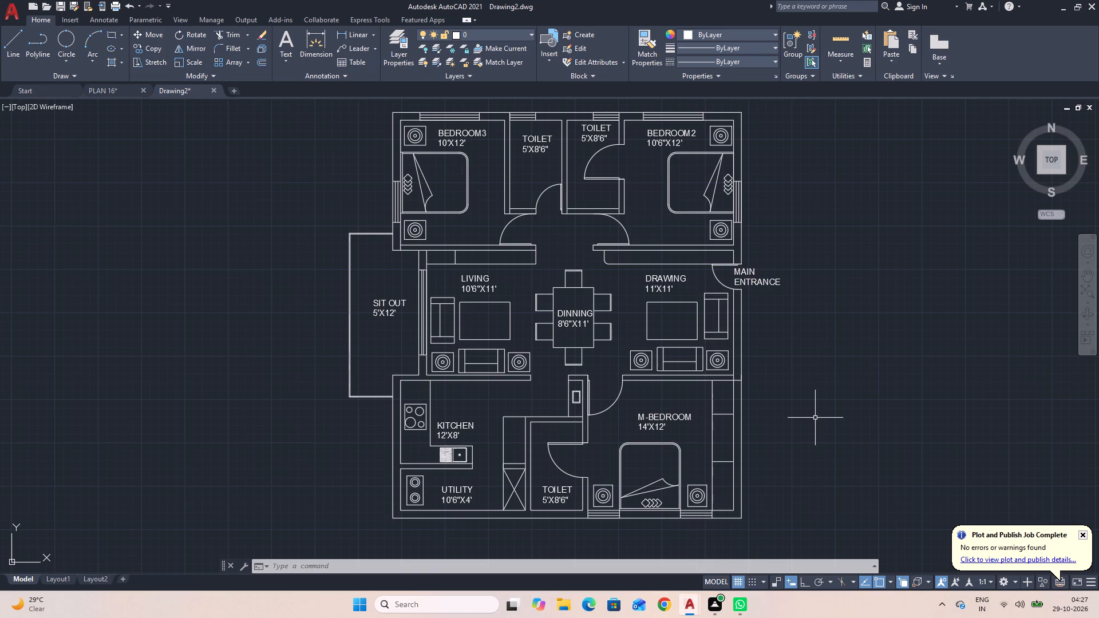
Save the drawing in Documents under the file name PLAN 17.
key("ctrl+s")
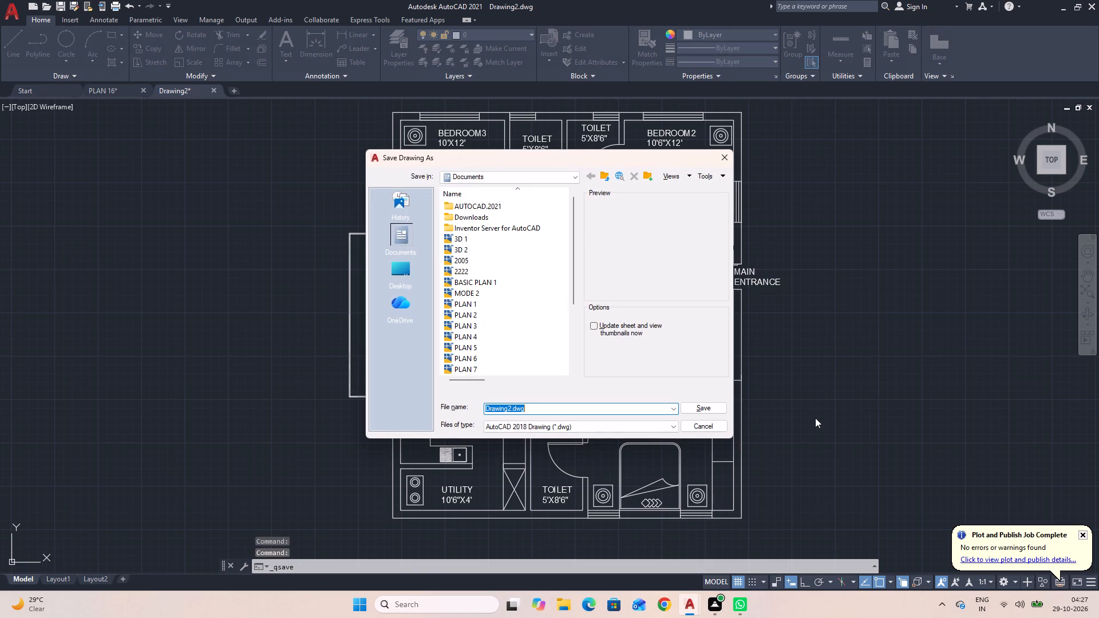
scroll(535, 315, "down", 6)
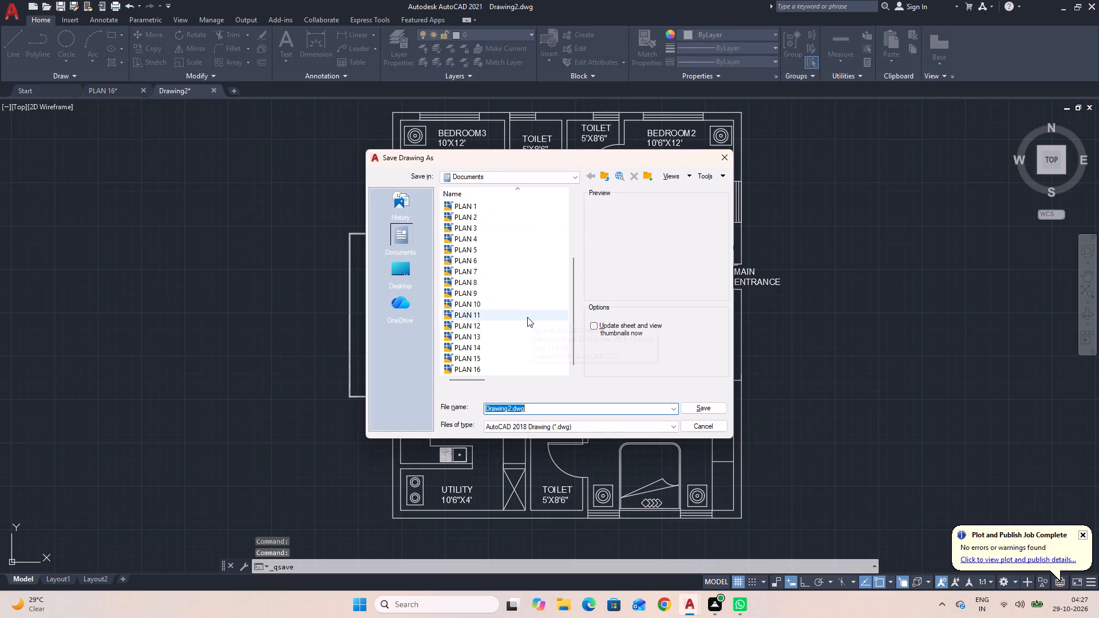
left_click(517, 365)
left_click(541, 411)
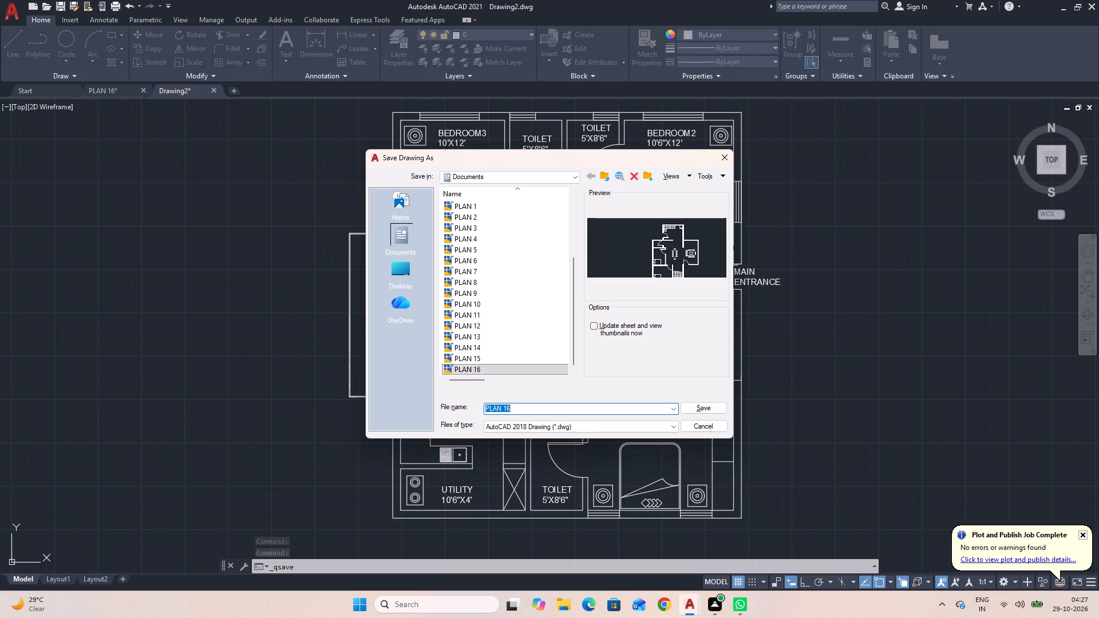
left_click(541, 411)
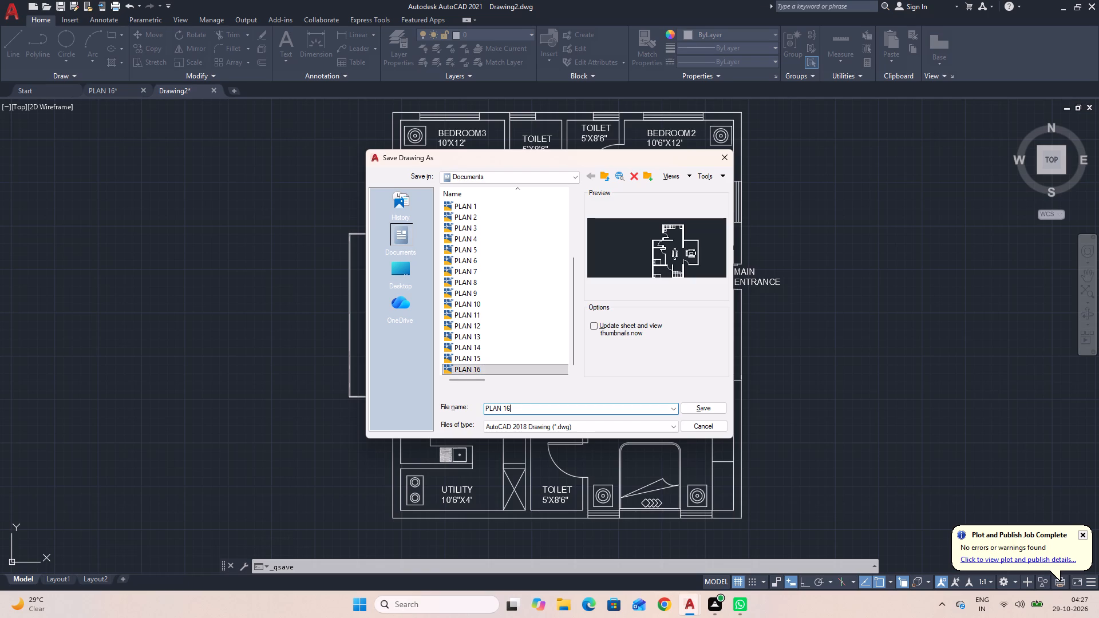
key("BackSpace")
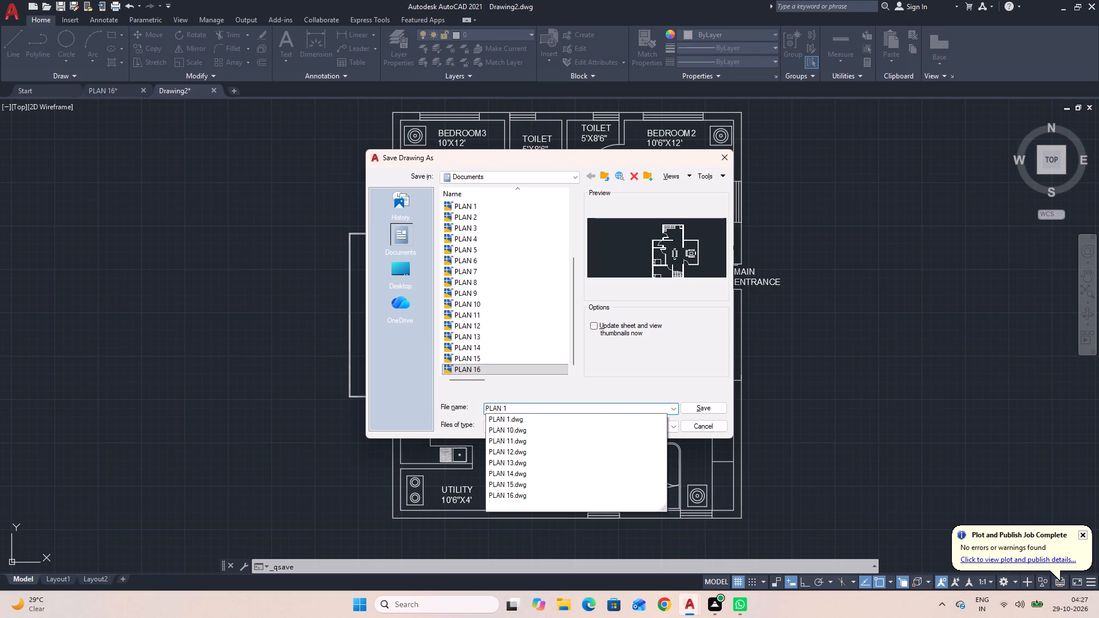
key("7")
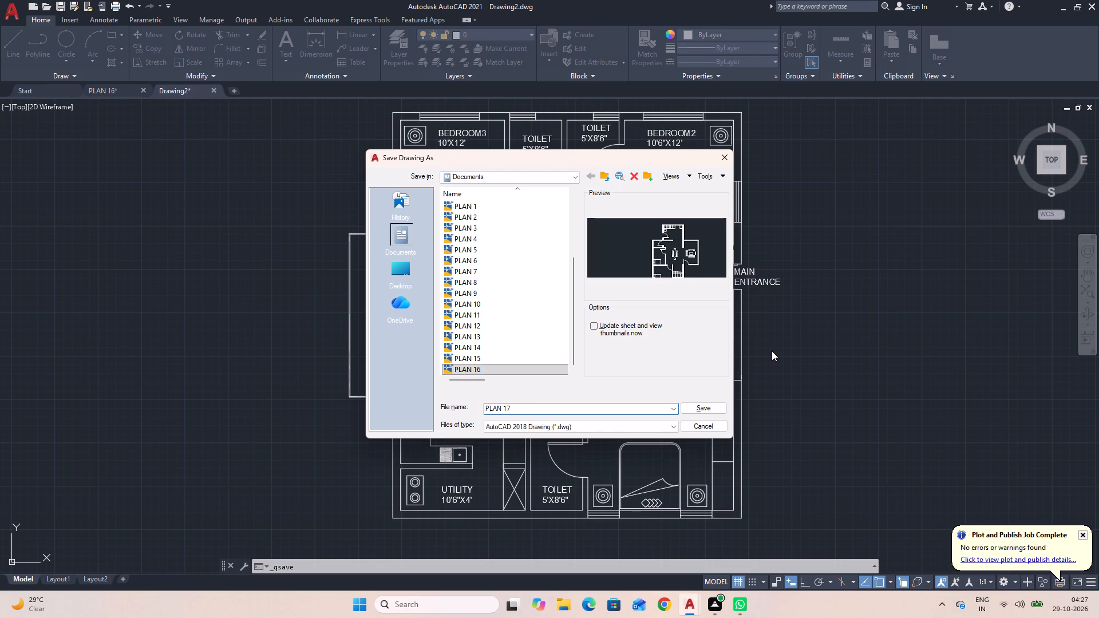
left_click(691, 404)
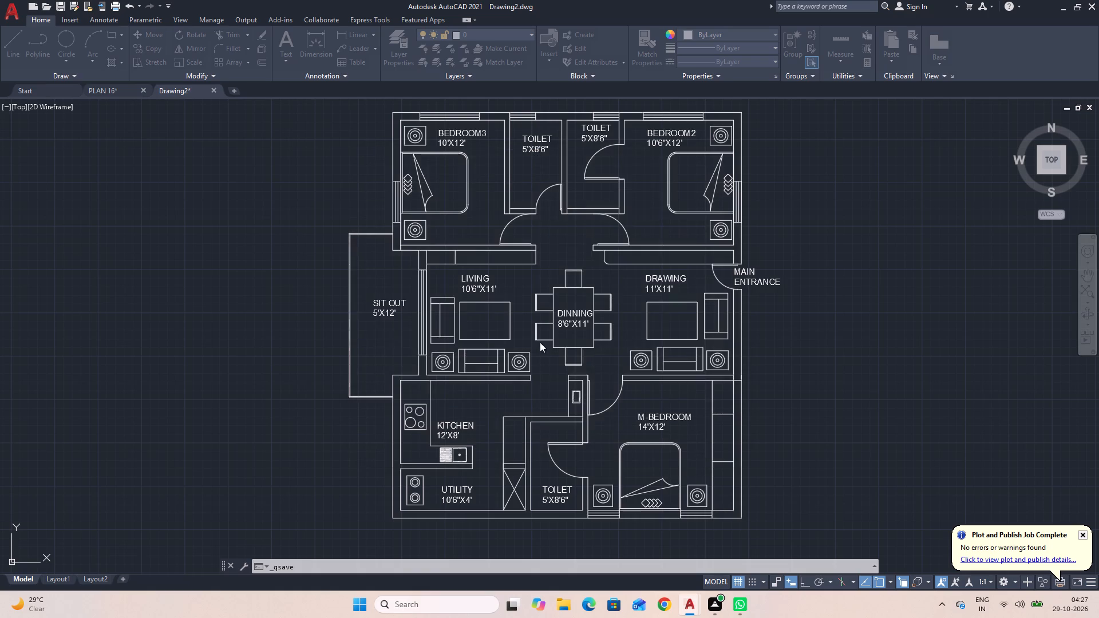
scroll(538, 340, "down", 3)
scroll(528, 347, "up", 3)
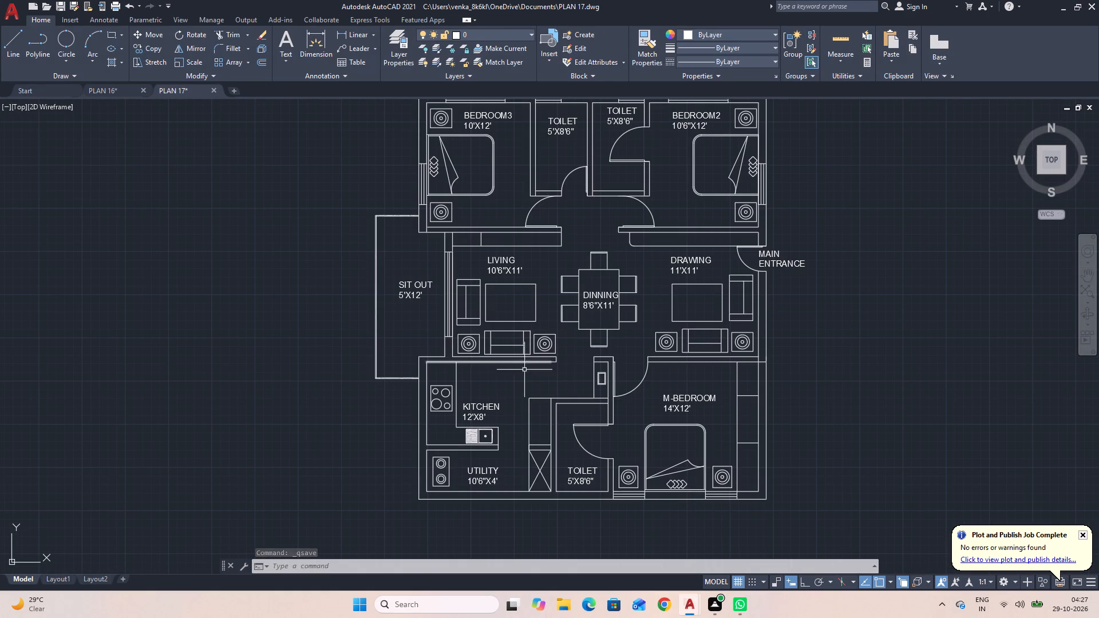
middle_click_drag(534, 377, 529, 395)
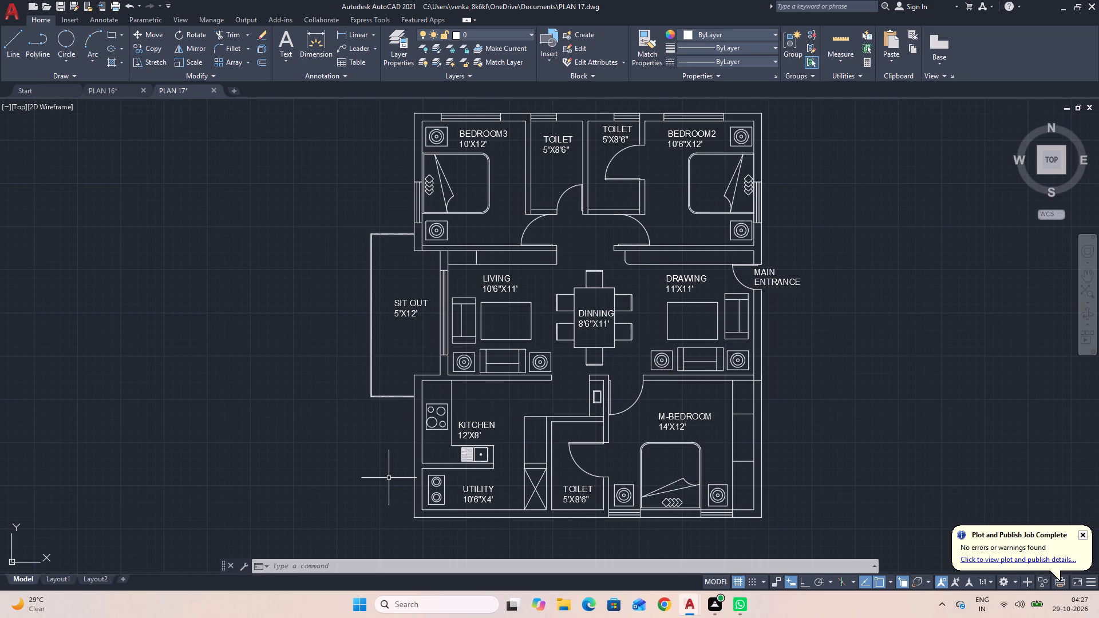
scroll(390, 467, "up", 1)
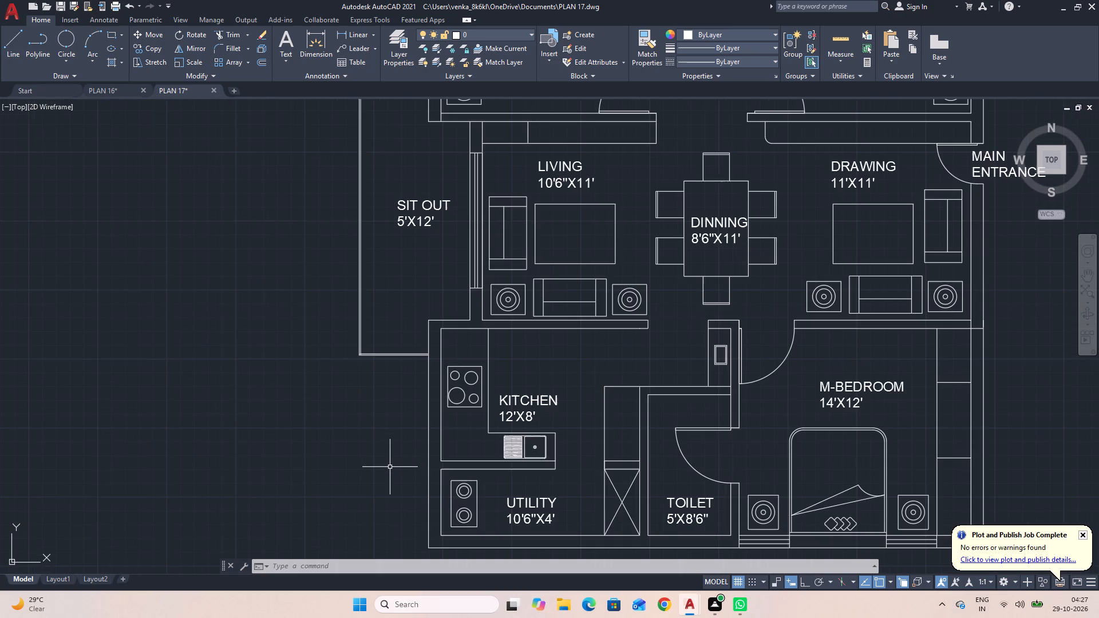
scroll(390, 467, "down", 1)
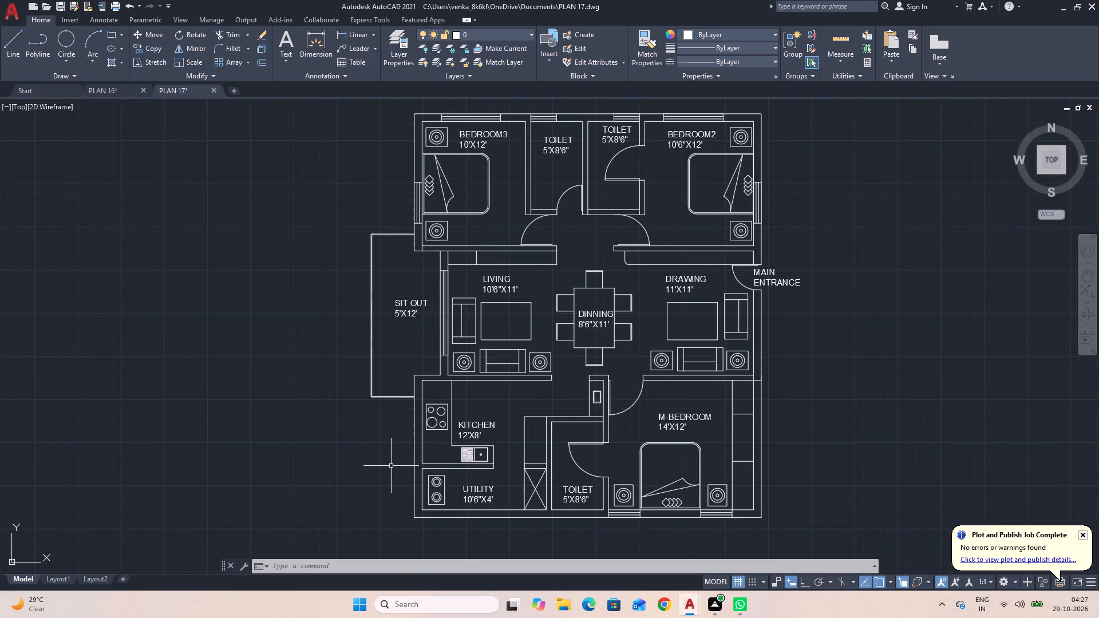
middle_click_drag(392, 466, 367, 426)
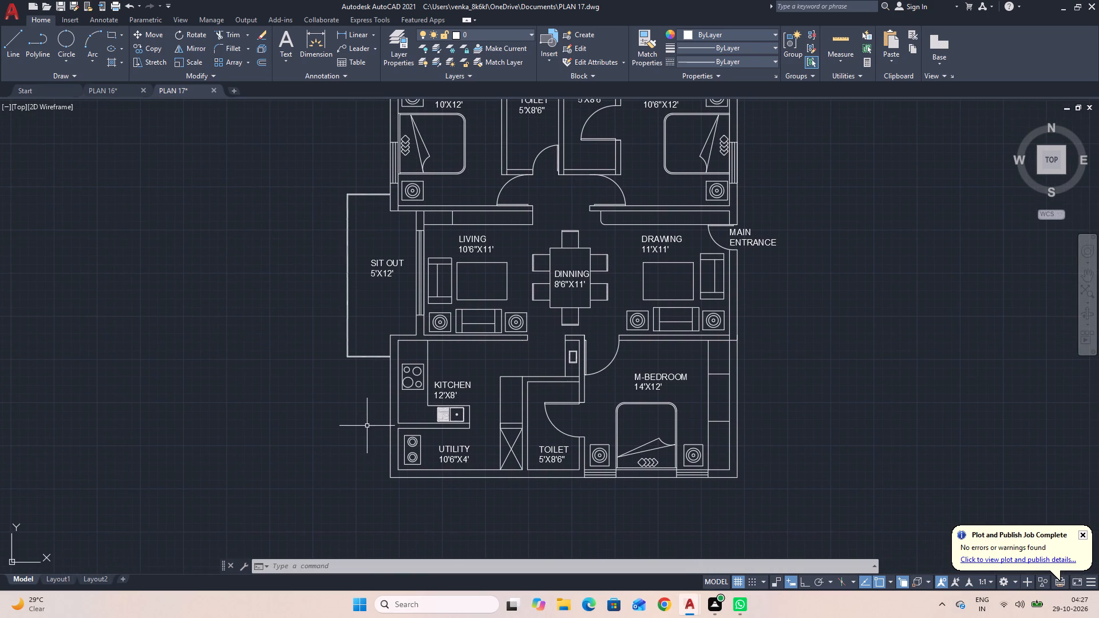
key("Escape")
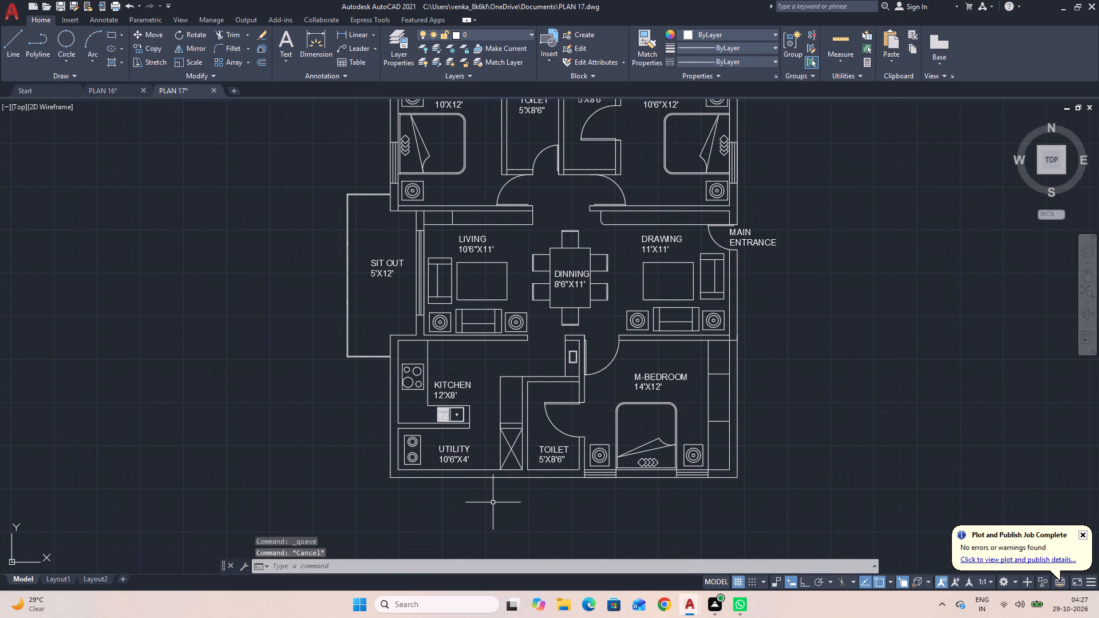
Draw the outline of a window opening in the utility's south wall, with end lines across the wall joined along its outer face.
type("L")
key("space")
scroll(433, 482, "up", 1)
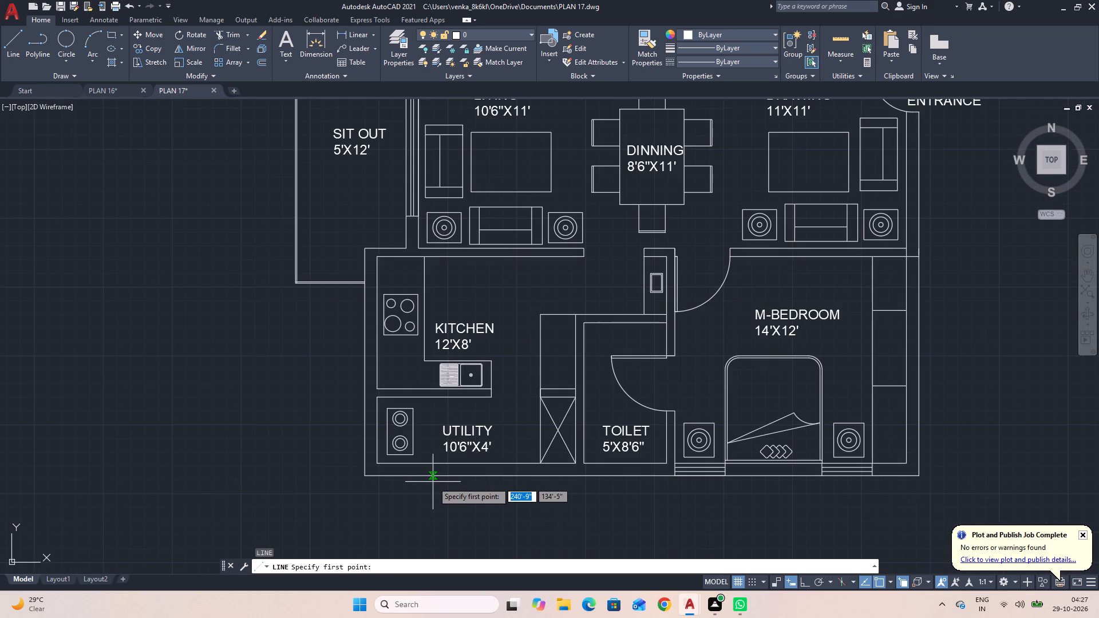
left_click(412, 467)
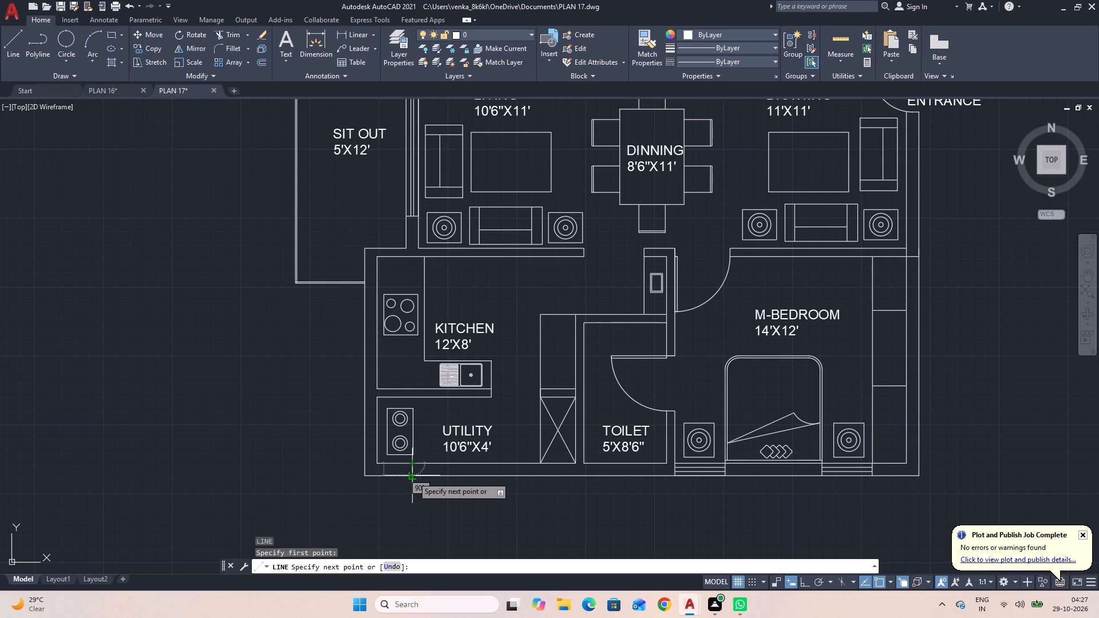
left_click(413, 477)
left_click(517, 473)
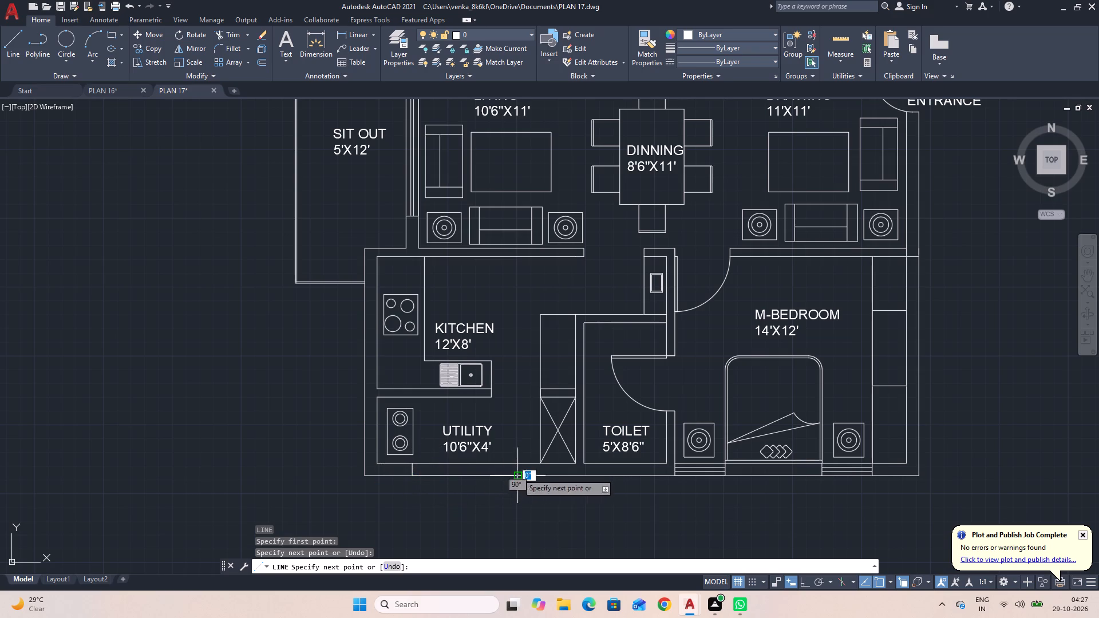
left_click(512, 459)
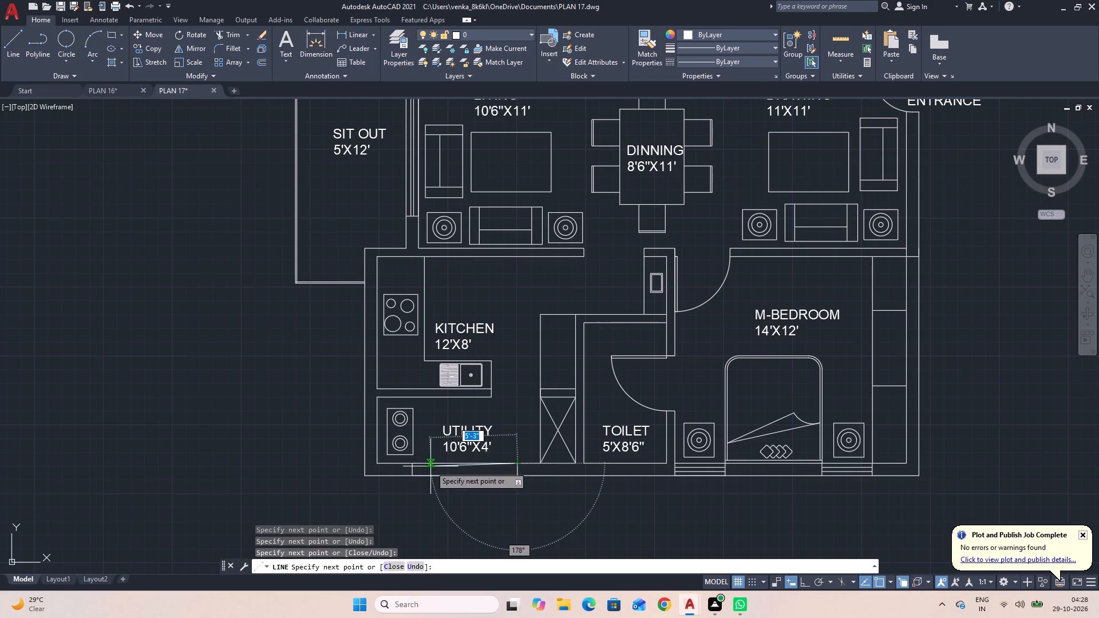
key("Escape")
Draw a line along the middle of the wall between the two end lines of the utility window.
key("space")
scroll(437, 476, "up", 2)
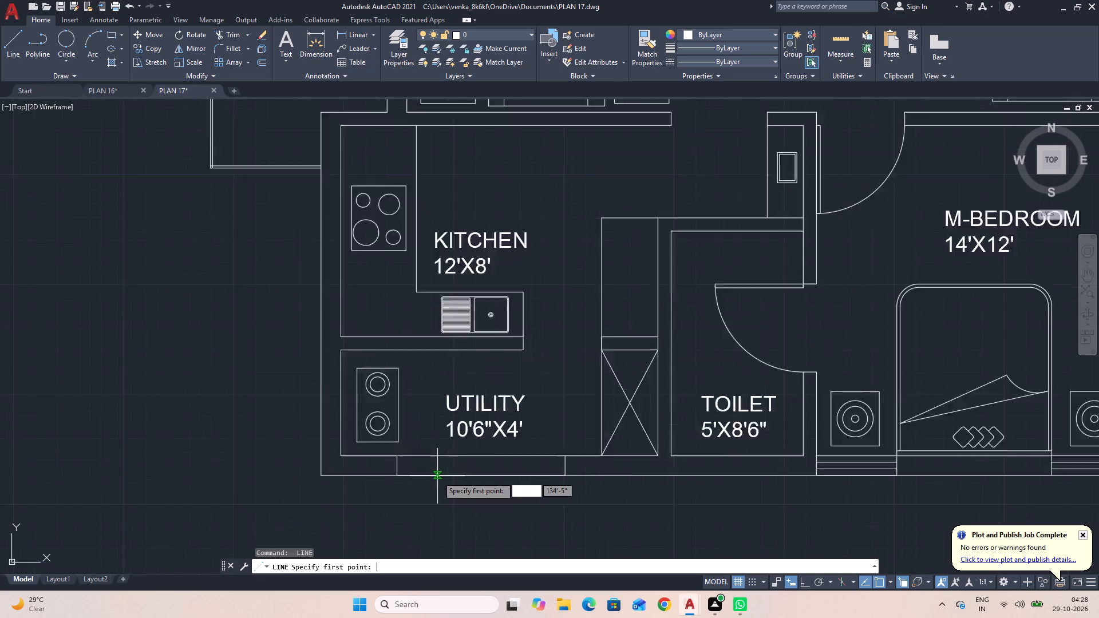
scroll(437, 476, "up", 1)
left_click(333, 447)
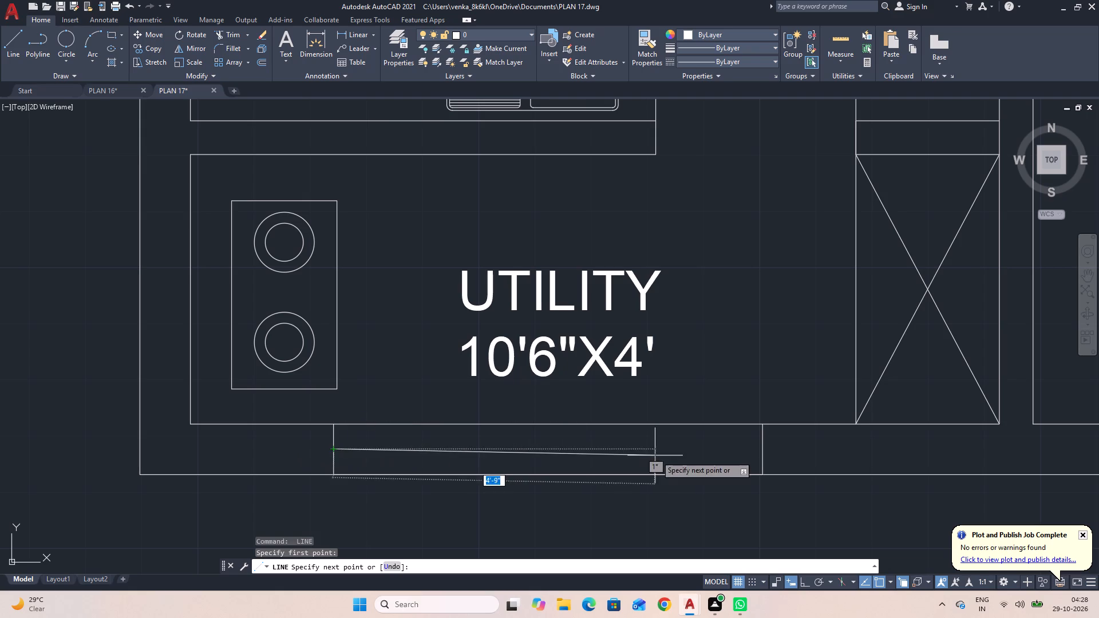
left_click(762, 447)
key("Escape")
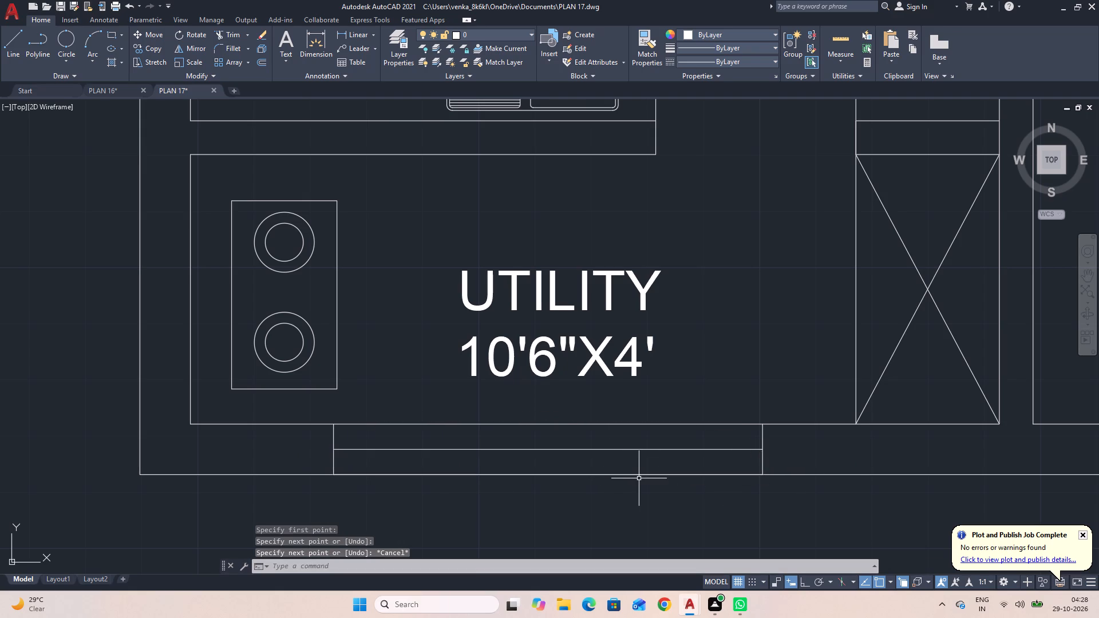
Offset the utility window's middle line by 1" to both sides.
key("o")
key("space")
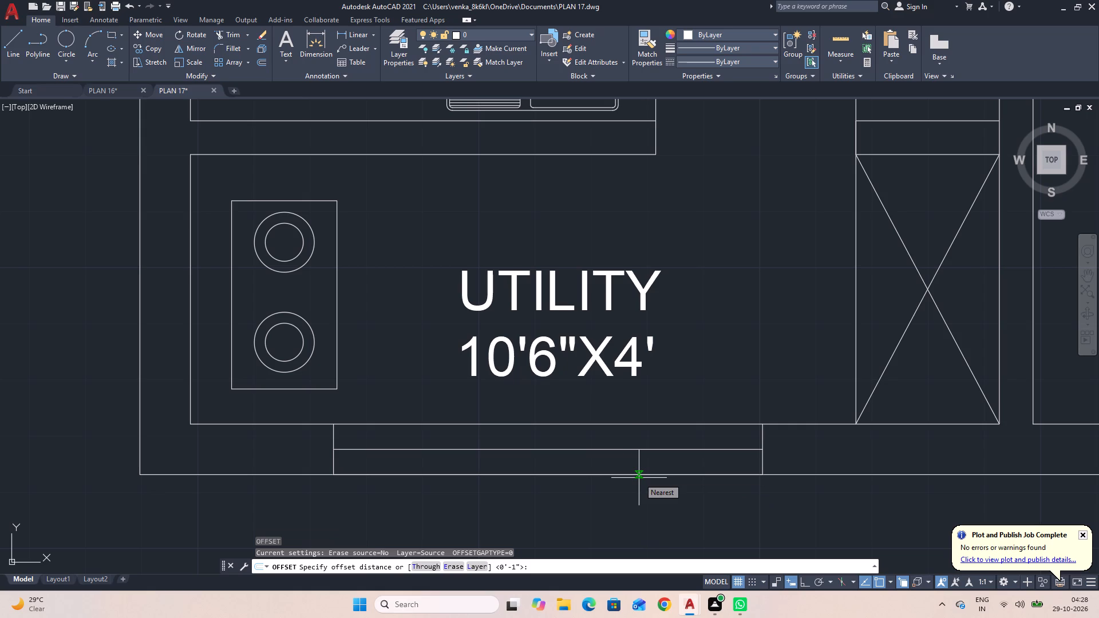
key("1")
key("Return")
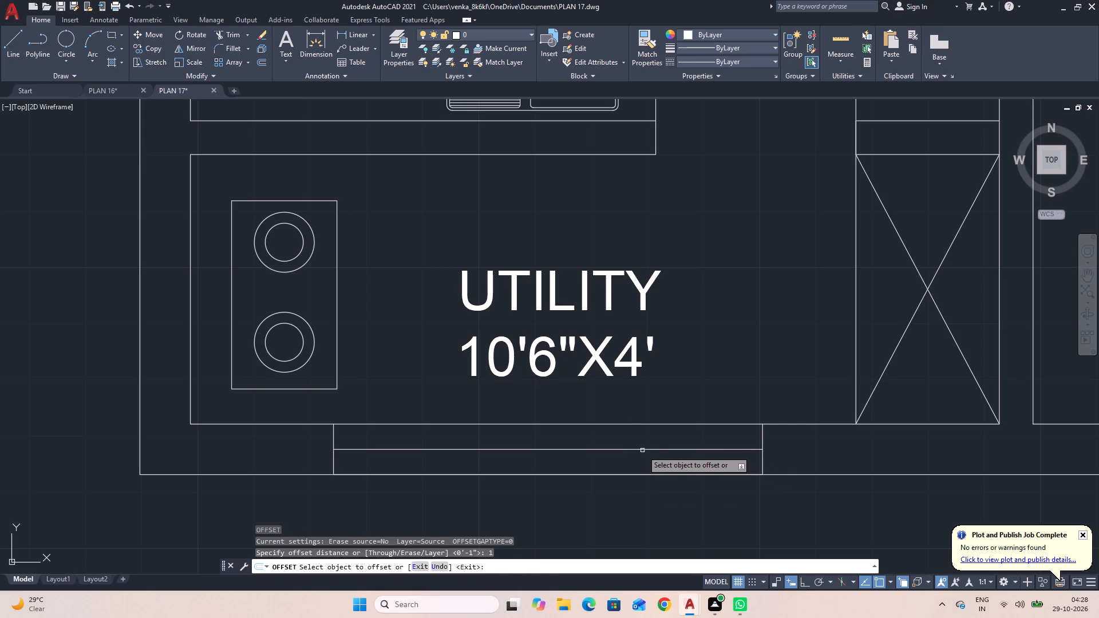
left_click(642, 450)
left_click(637, 441)
left_click(635, 449)
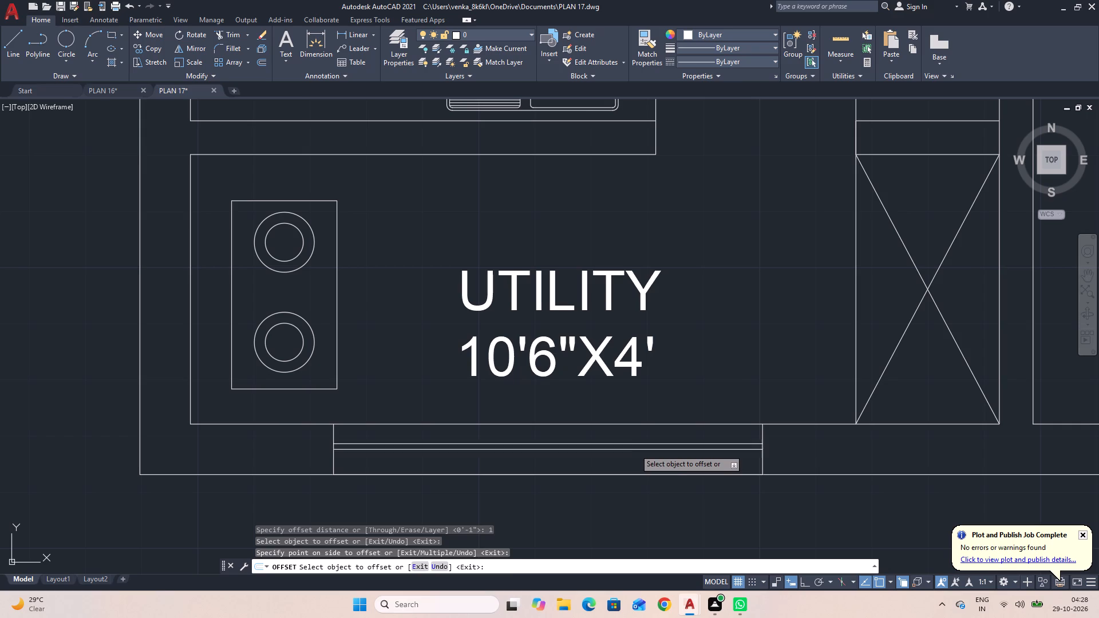
left_click(640, 460)
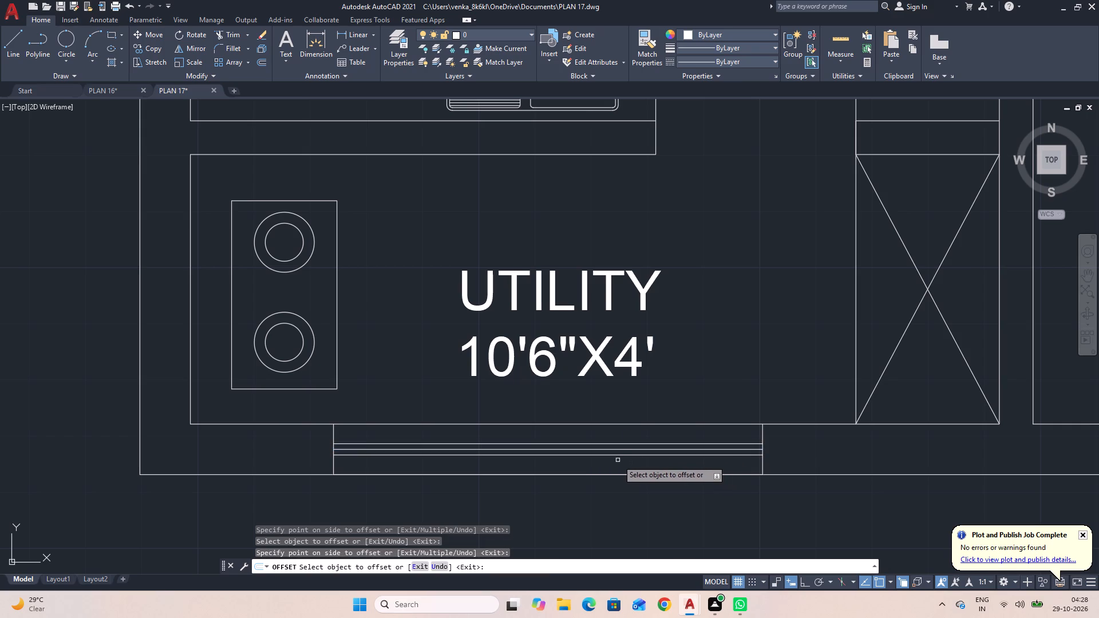
left_click(608, 448)
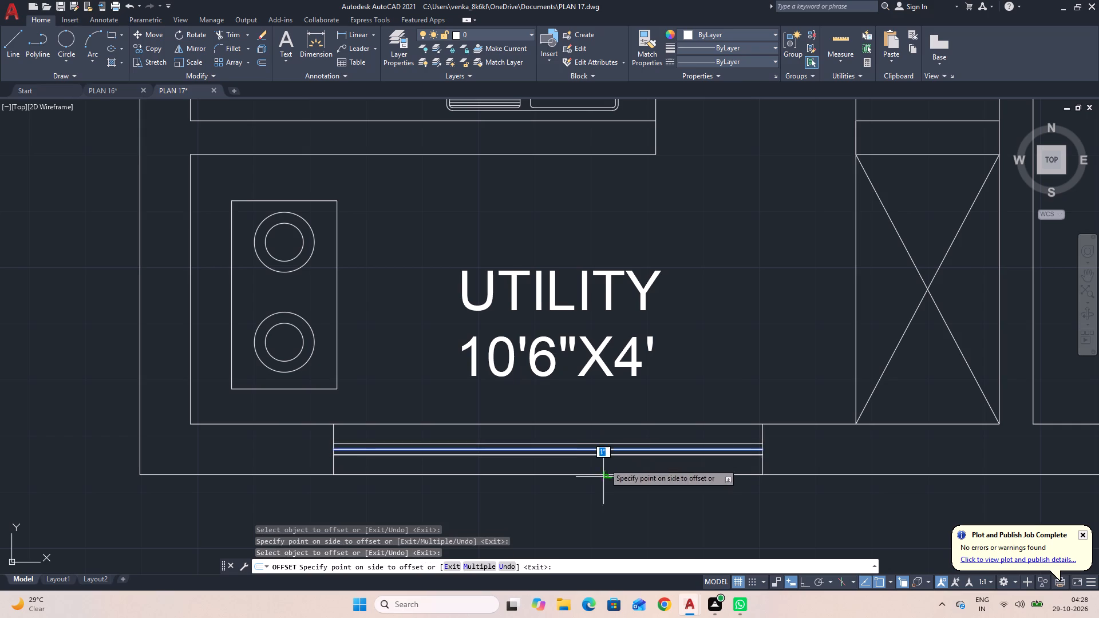
key("Escape")
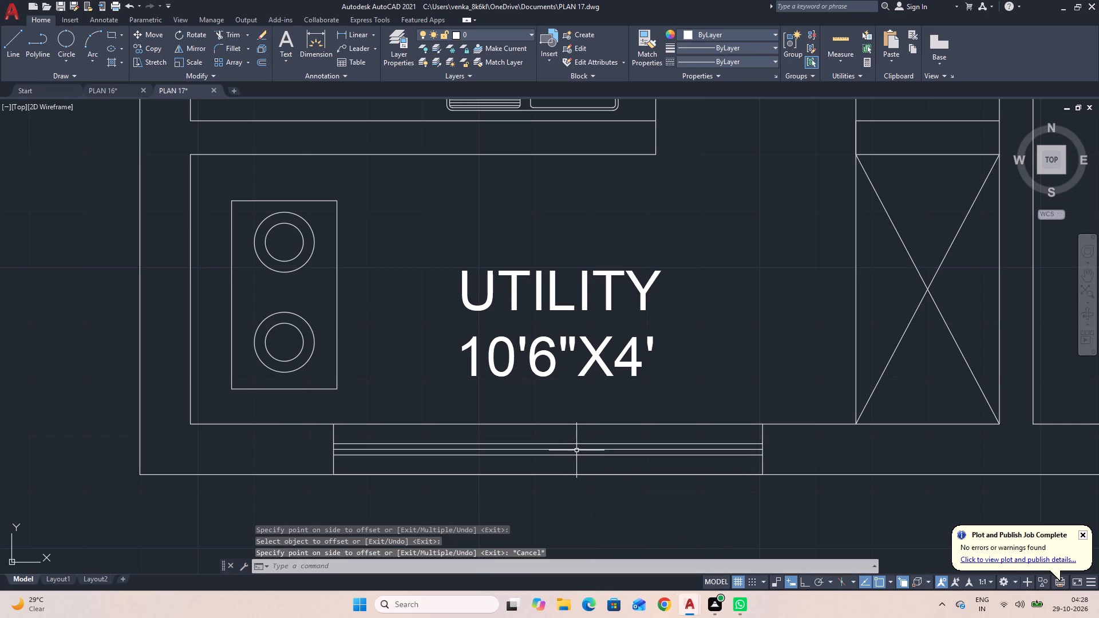
Delete the middle line of the utility window, keeping the two offset lines.
left_click(576, 450)
key("Delete")
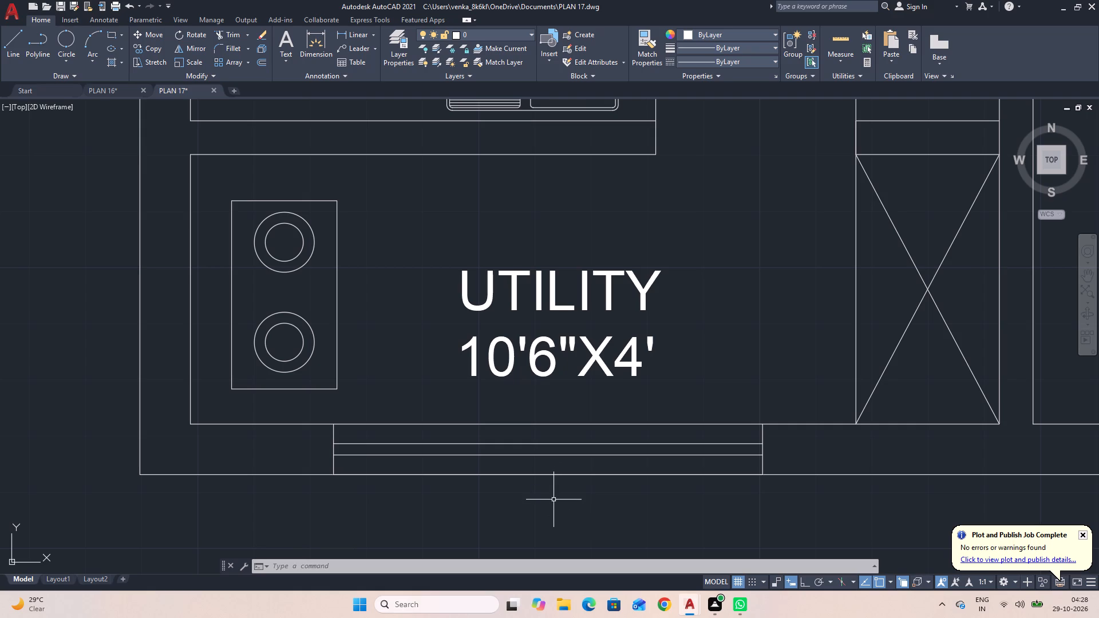
Hatch the north wall pieces between the windows with the SOLID pattern, including the adjoining corners and partitions of the bedrooms and toilets.
scroll(558, 469, "down", 3)
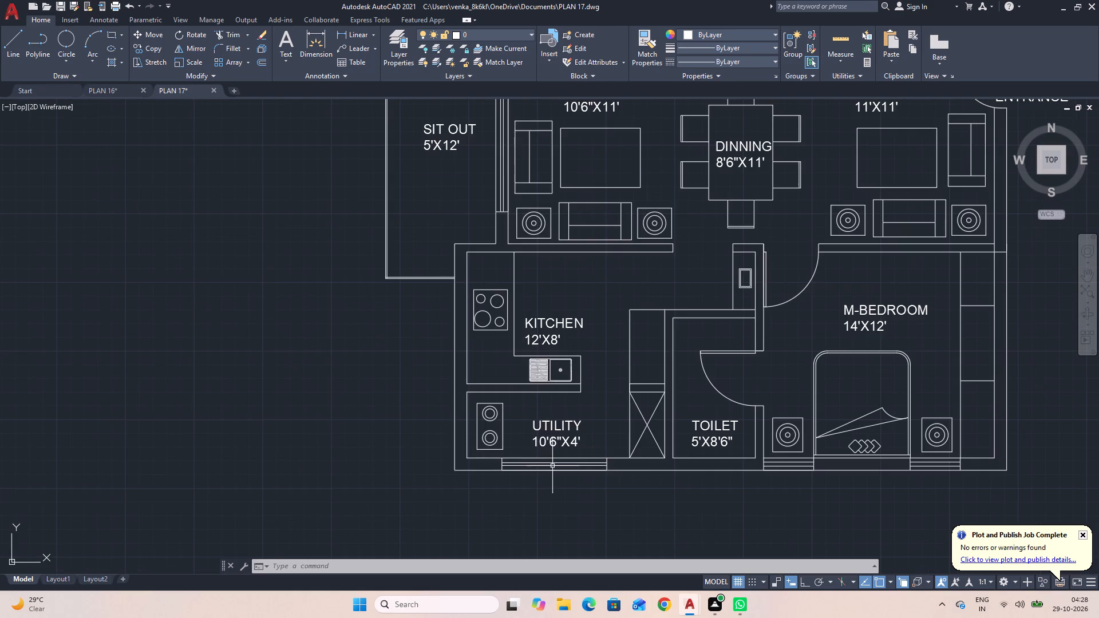
scroll(586, 369, "down", 1)
middle_click_drag(601, 331, 541, 566)
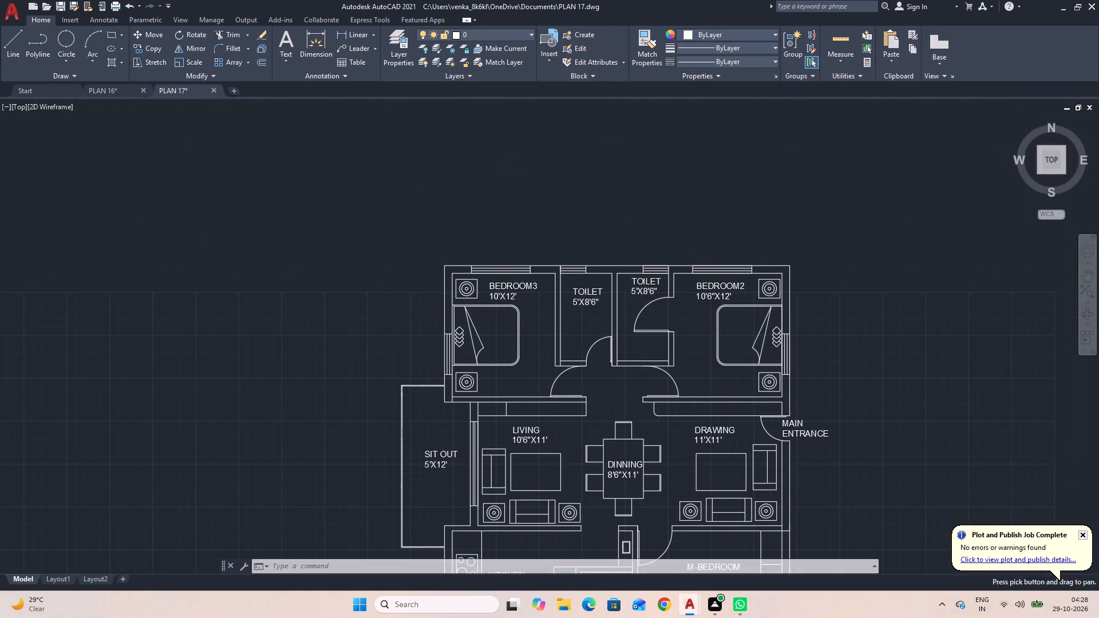
middle_click_drag(584, 438, 596, 357)
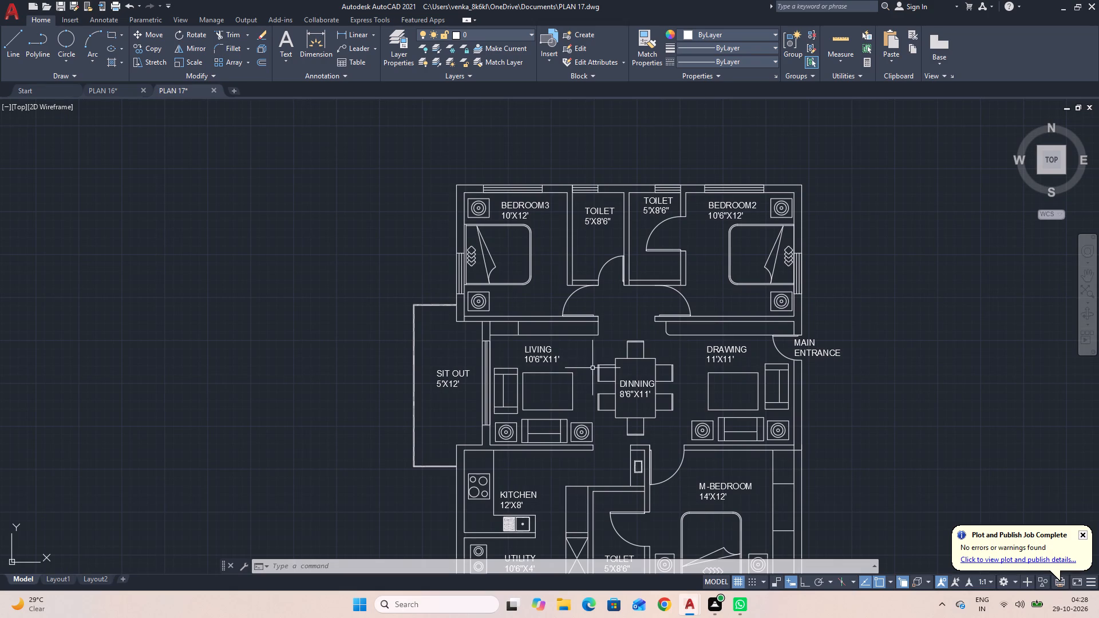
key("h")
key("space")
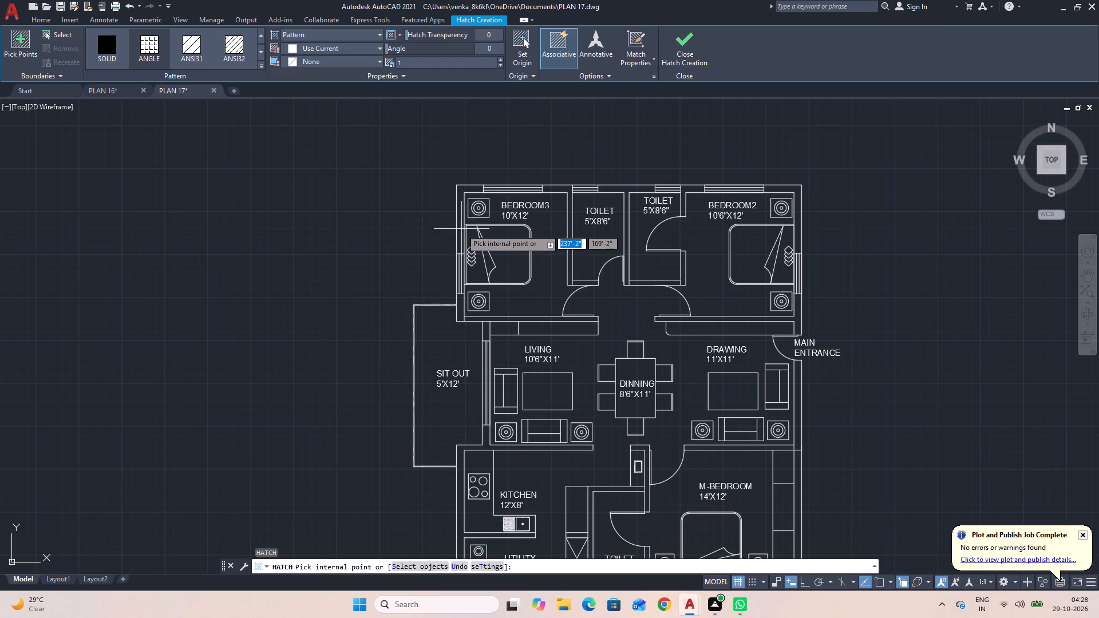
left_click(103, 53)
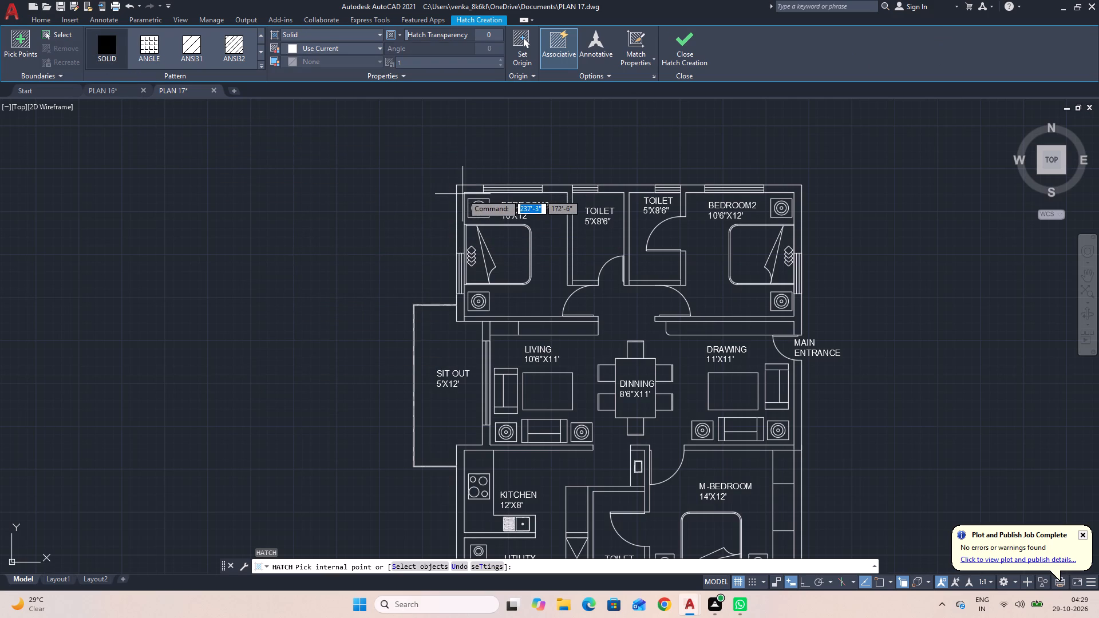
left_click(459, 195)
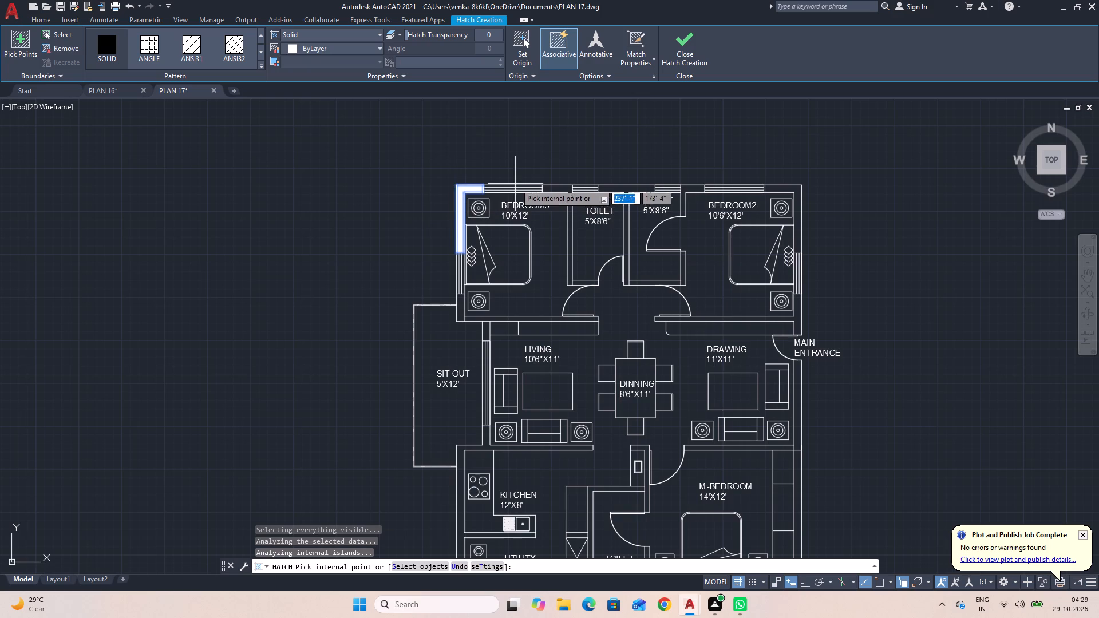
left_click(558, 191)
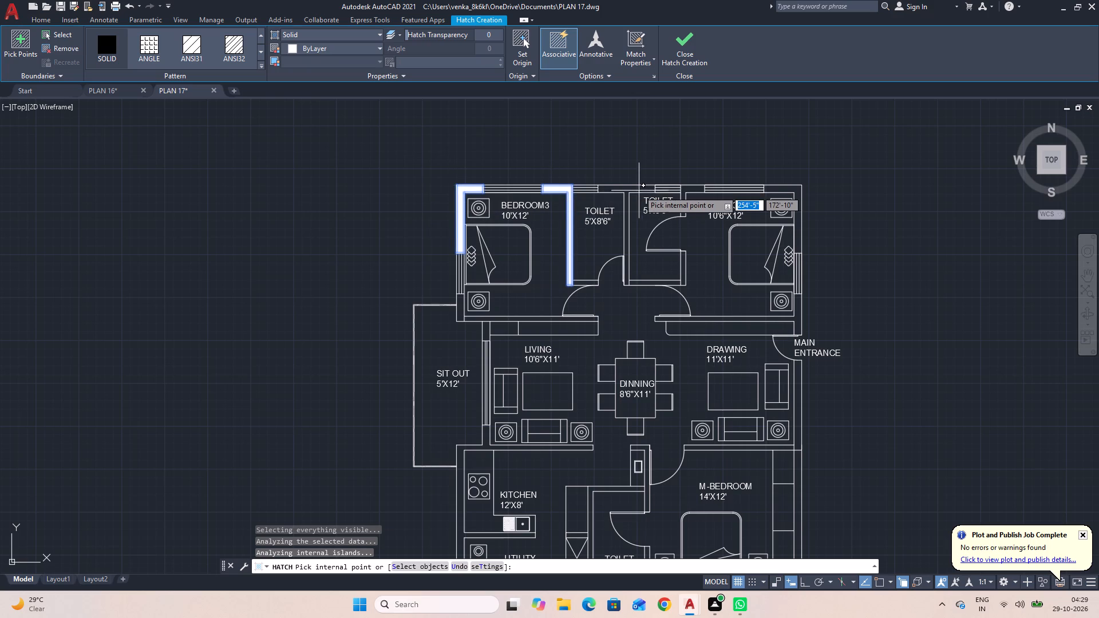
left_click(638, 189)
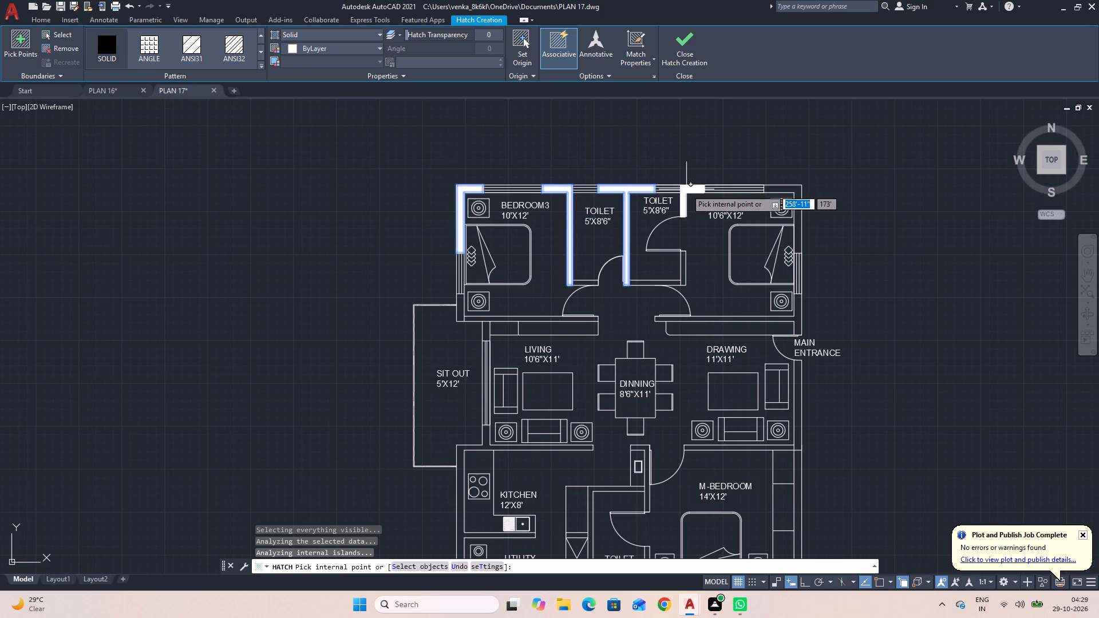
left_click(686, 189)
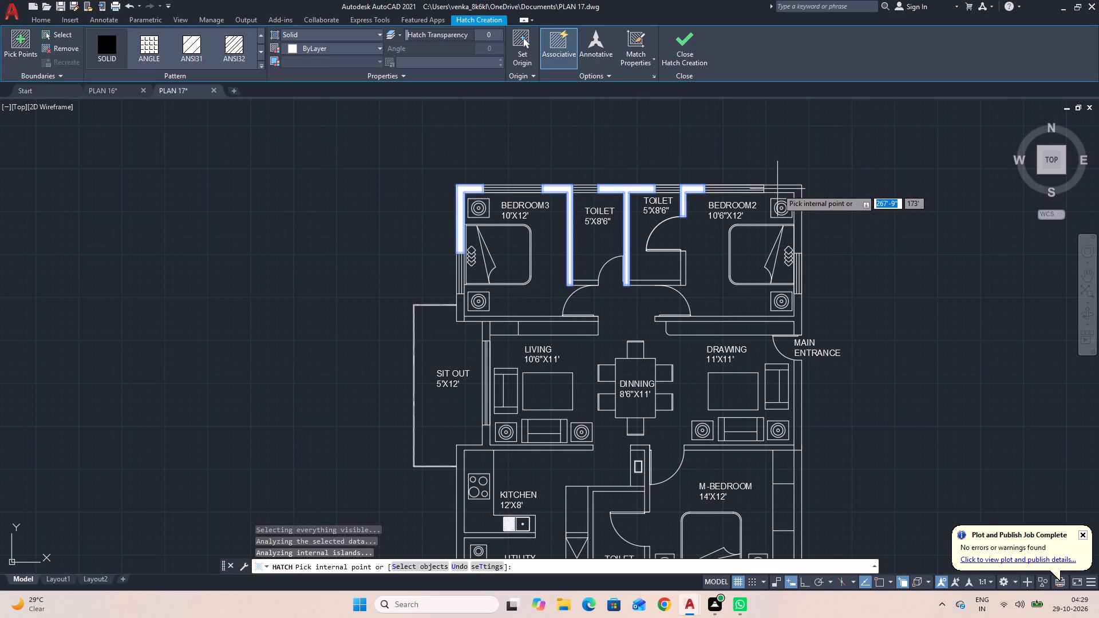
left_click(778, 189)
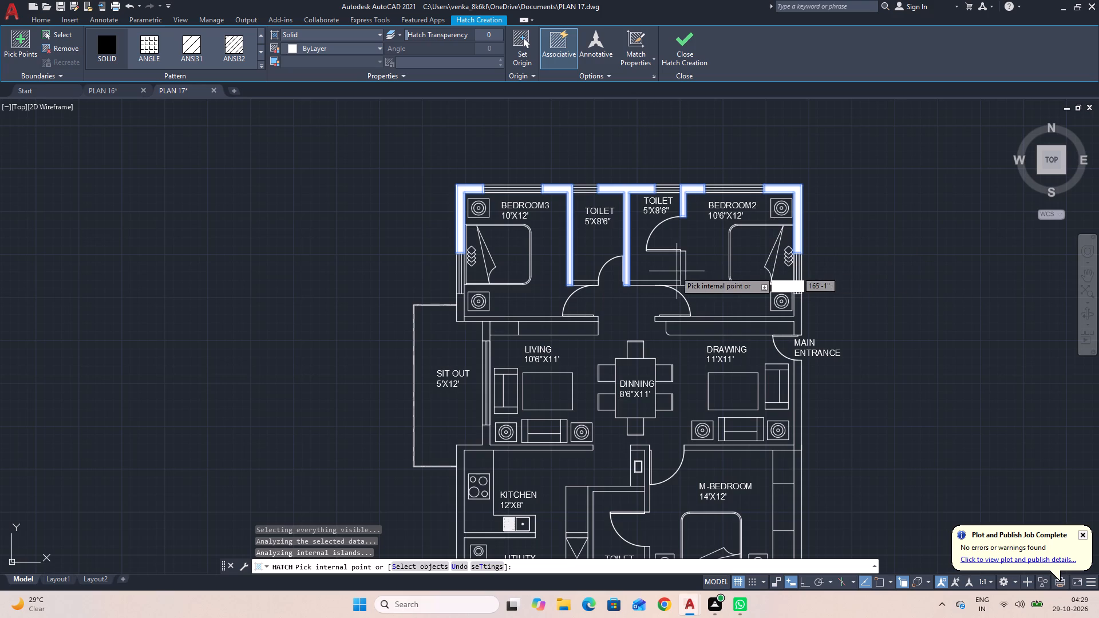
Add the remaining wall pieces beside and below the two north toilets to the solid hatch and finish it.
left_click(683, 274)
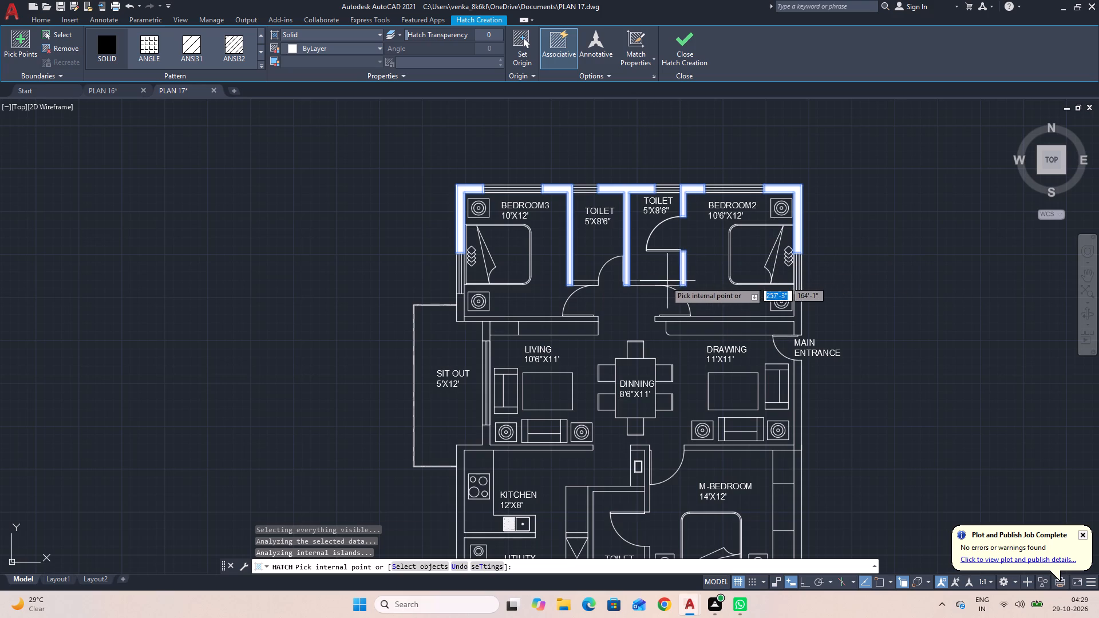
left_click(661, 282)
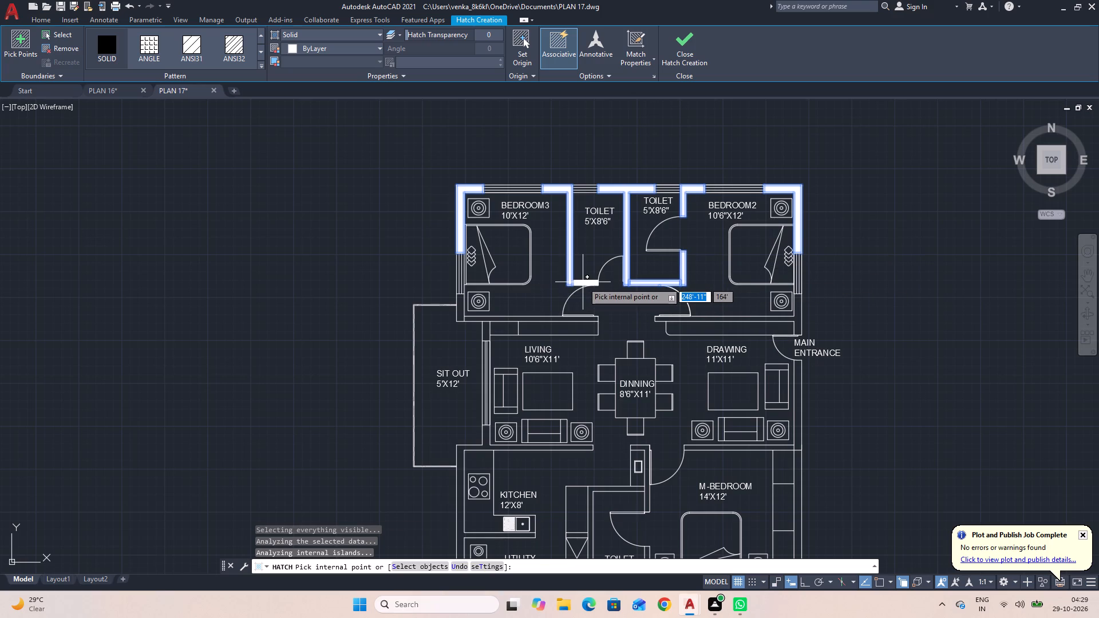
left_click(583, 282)
left_click(689, 61)
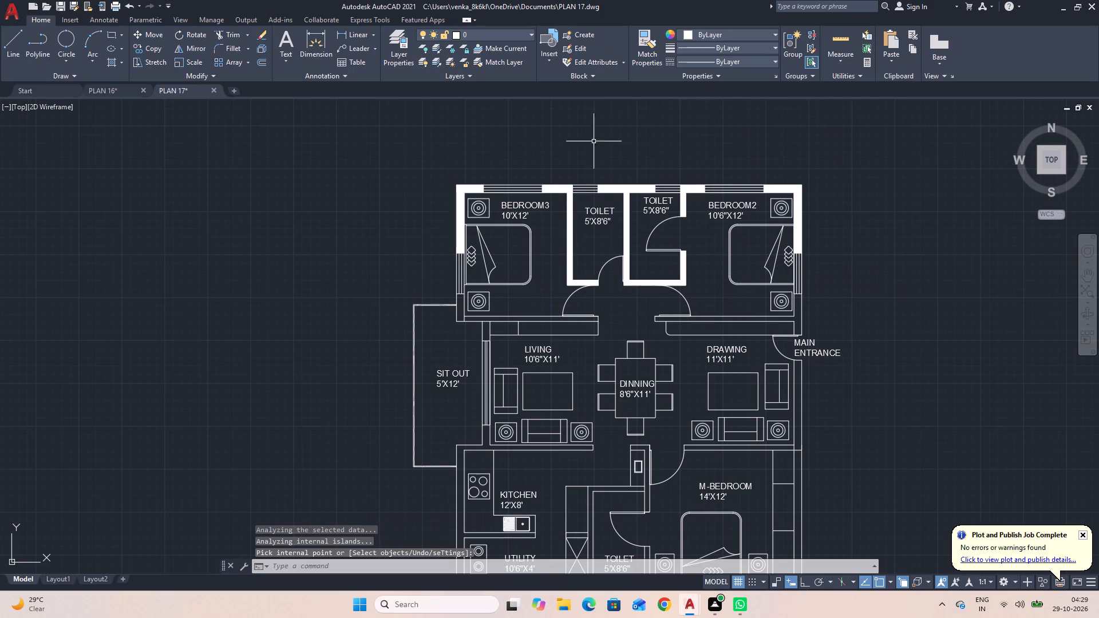
Solid-hatch the walls along the south side of Bedroom 3 and Bedroom 2, their outer corner pieces and the short wall between sit-out and living.
middle_click_drag(317, 306, 300, 225)
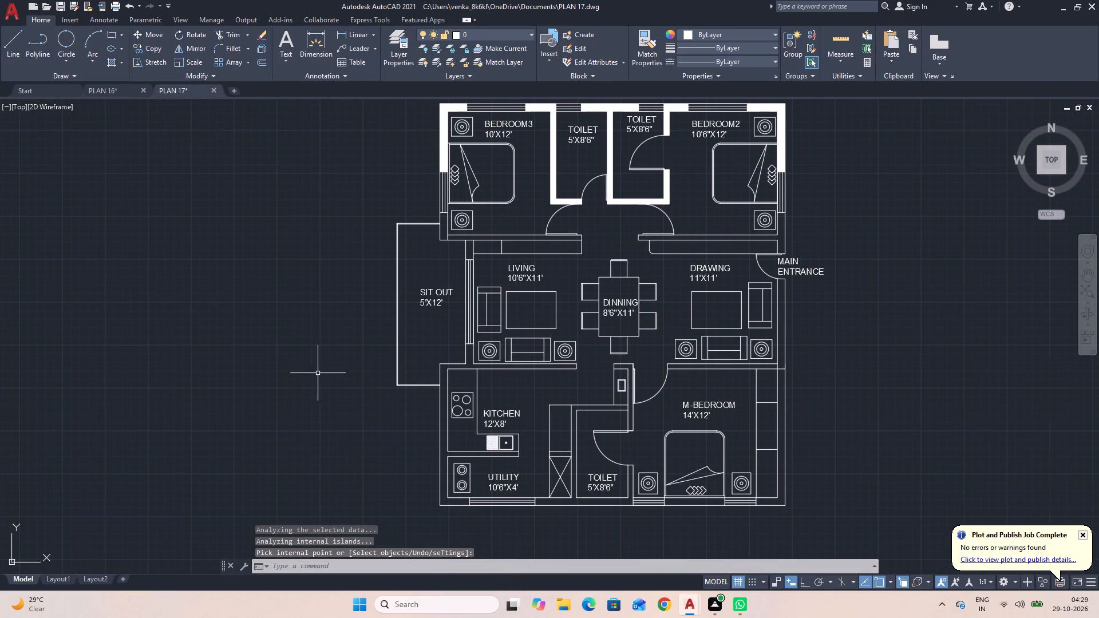
key("space")
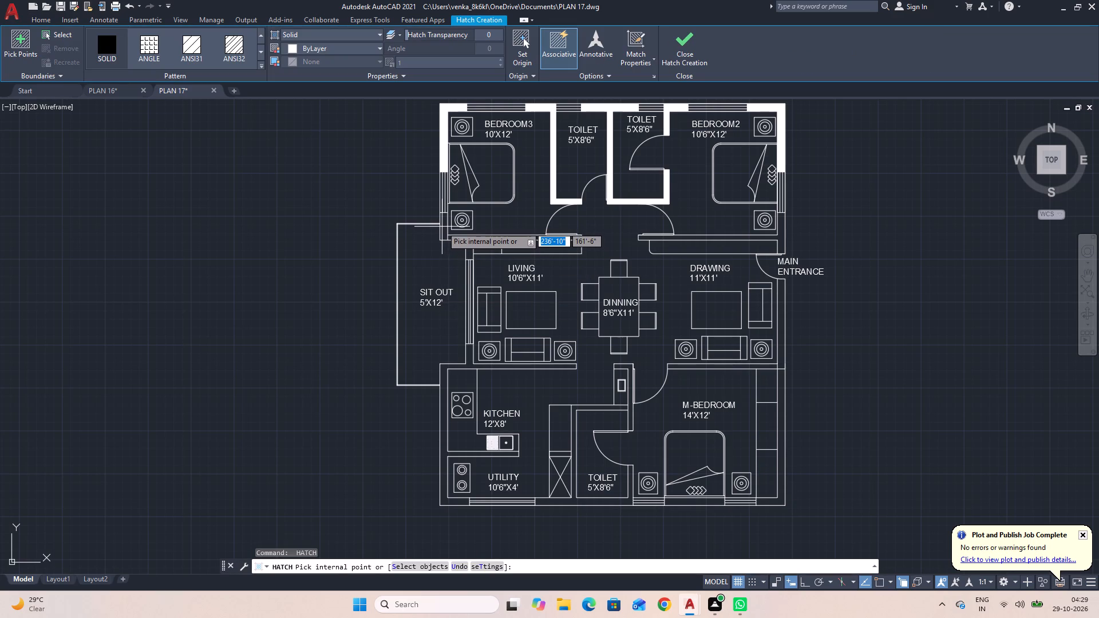
left_click(443, 224)
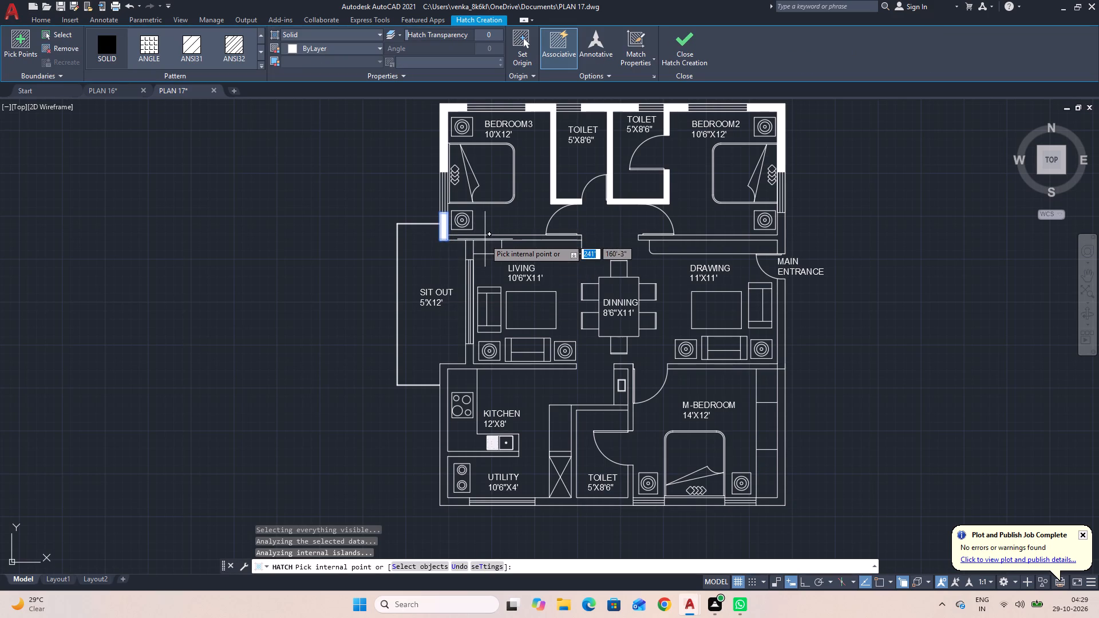
left_click(485, 236)
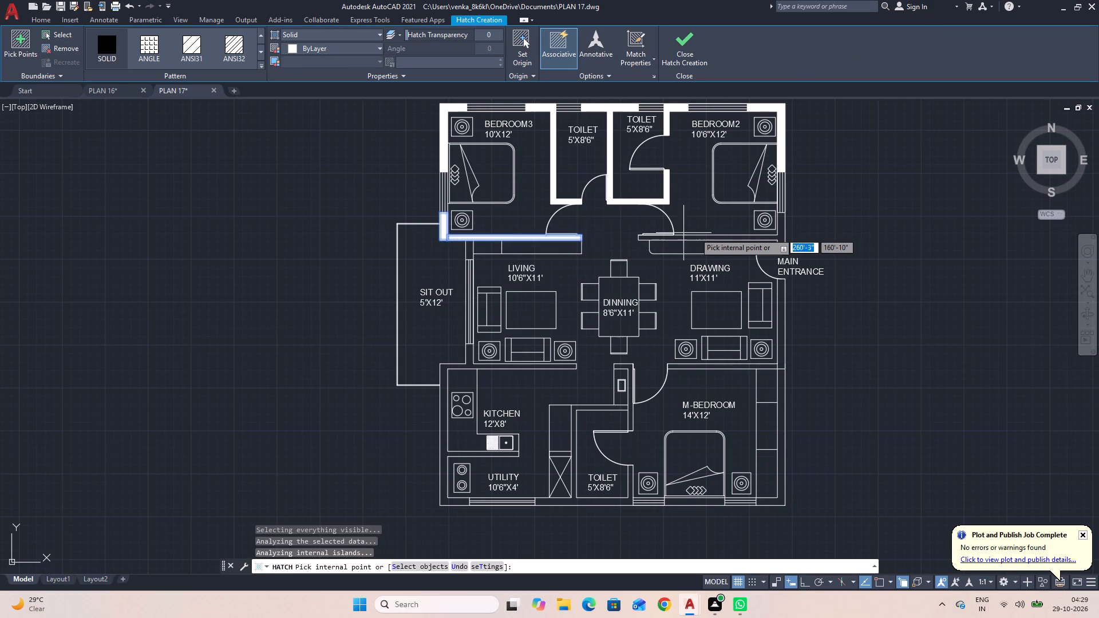
left_click(691, 237)
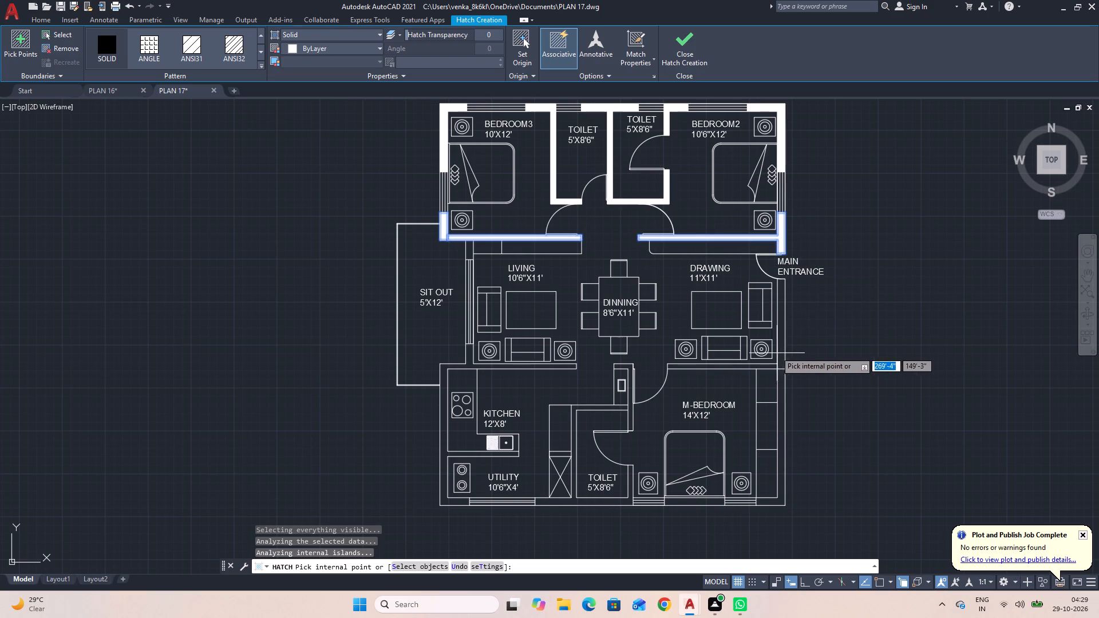
left_click(469, 246)
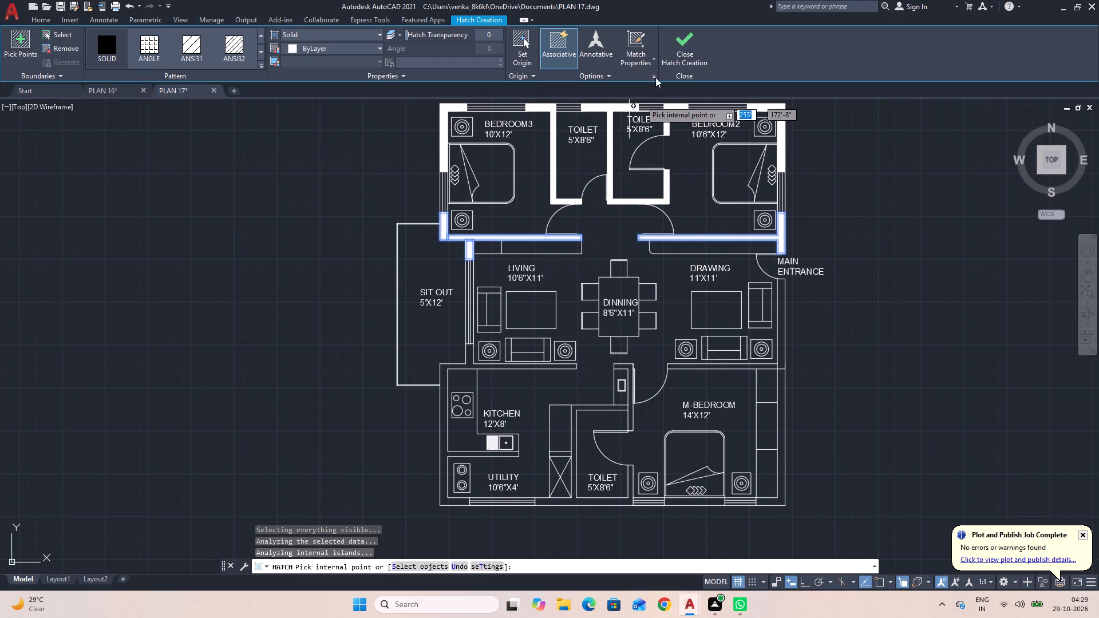
left_click(680, 48)
Solid-hatch the remaining walls around the kitchen, utility, south toilet and master bedroom, plus the drawing room's east wall below the main entrance.
key("space")
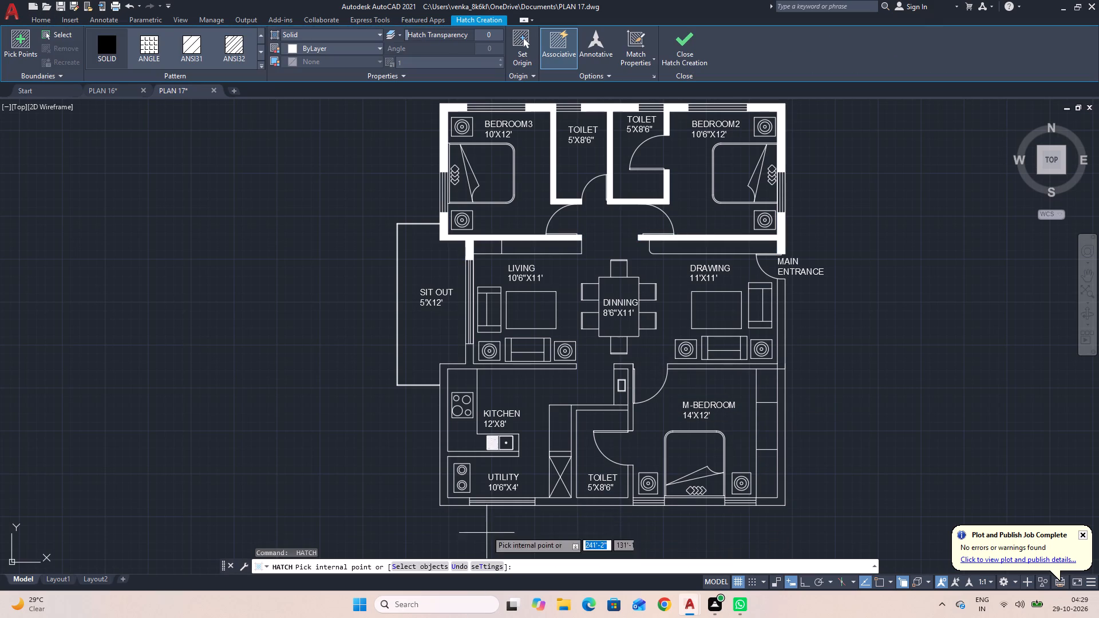
left_click(572, 503)
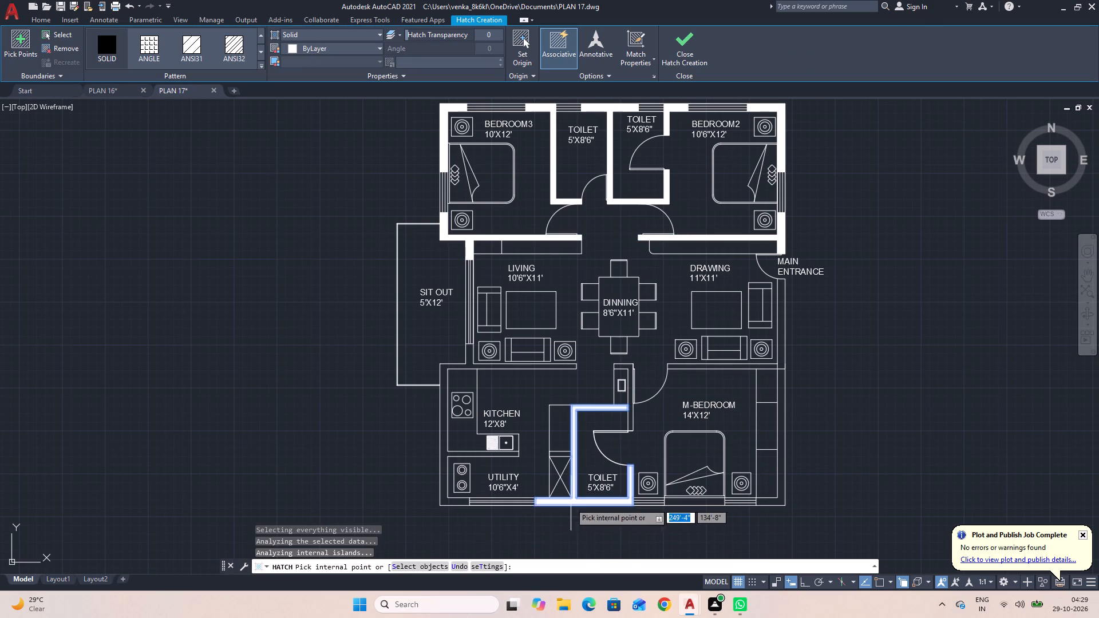
left_click(448, 504)
left_click(687, 502)
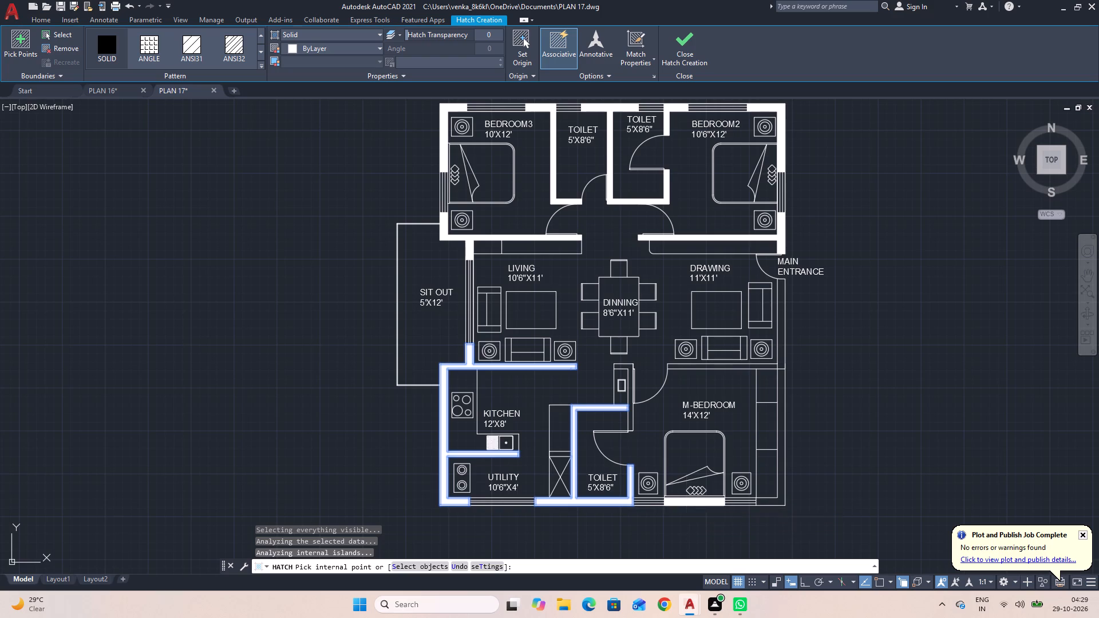
left_click(767, 503)
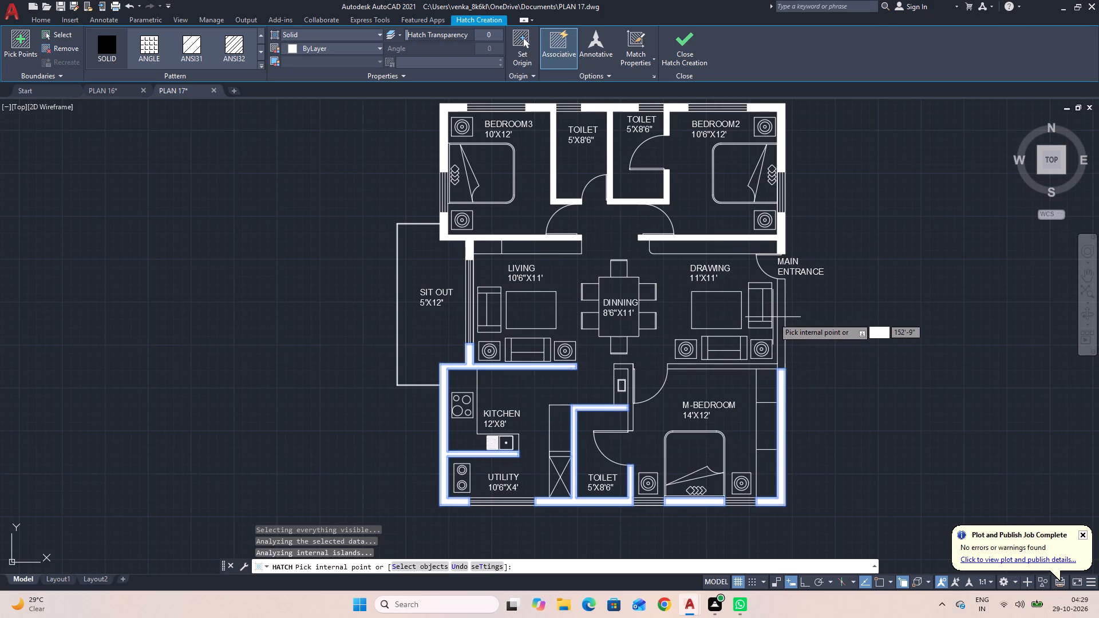
left_click_drag(0, 564, 473, 565)
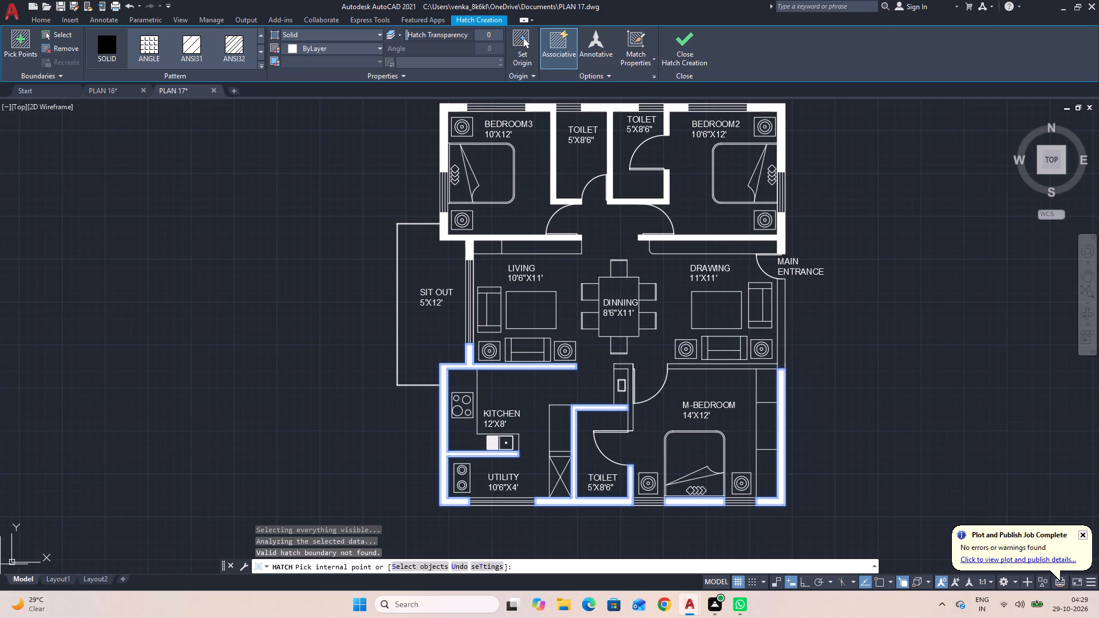
left_click(782, 330)
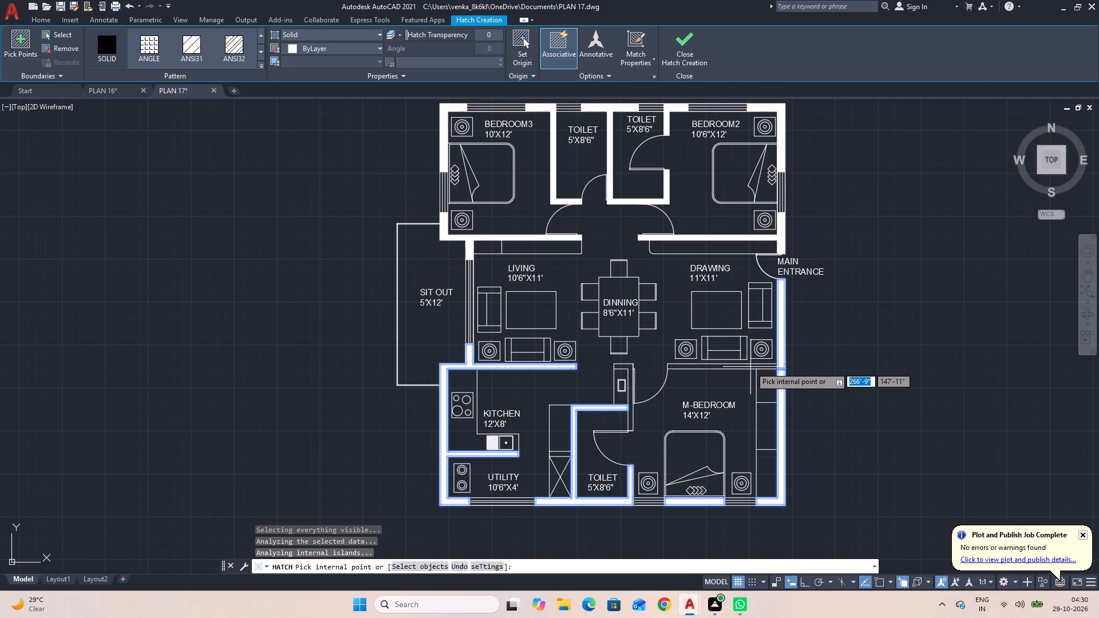
left_click(750, 367)
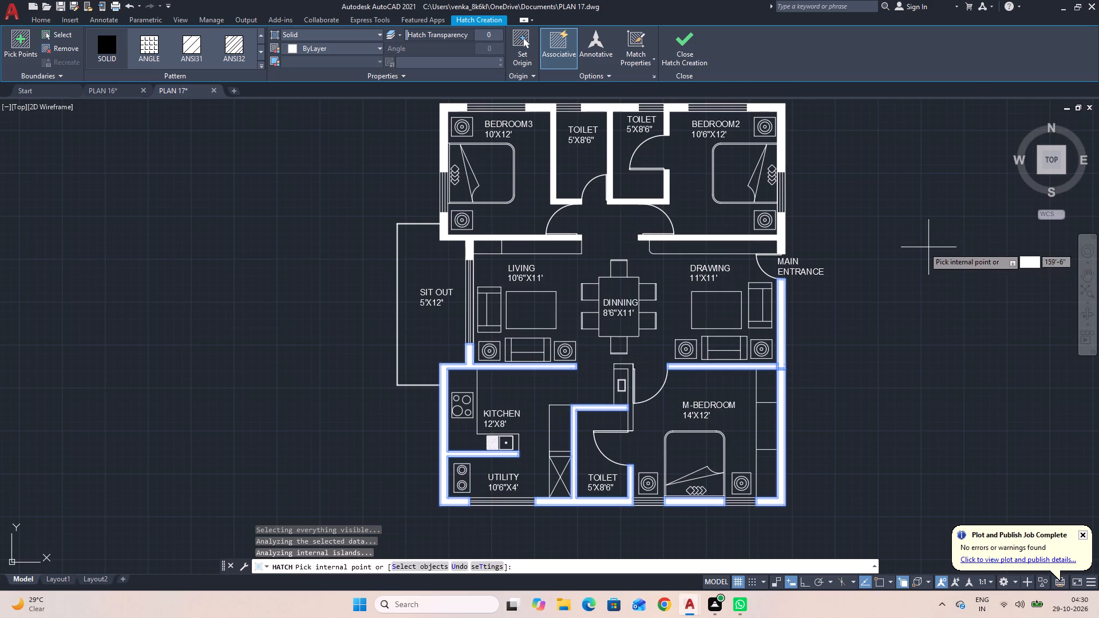
left_click(685, 63)
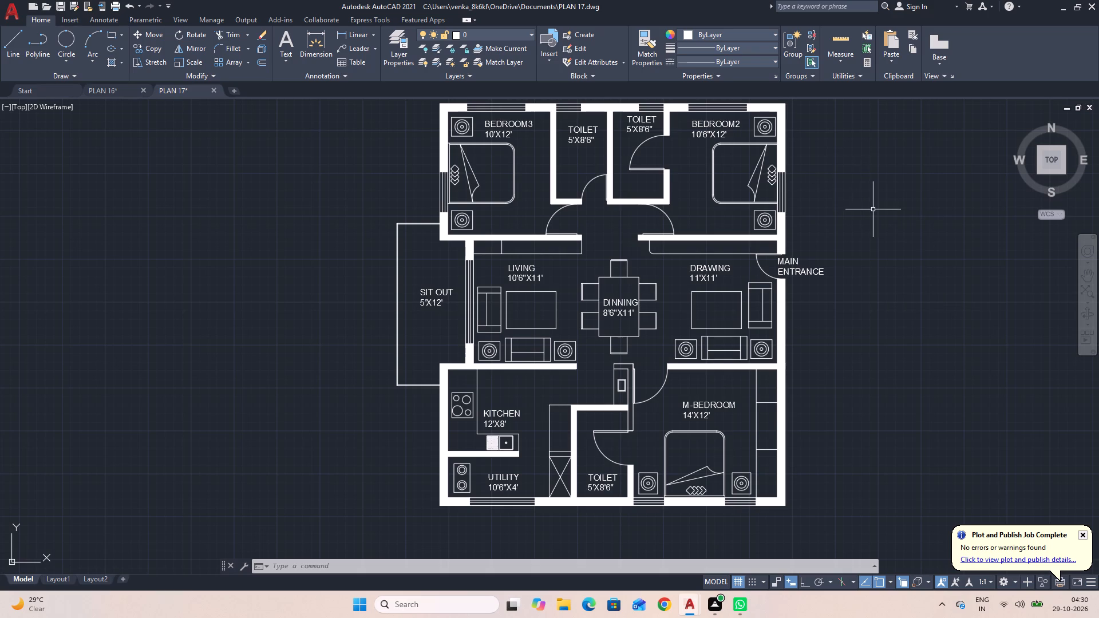
Save the drawing.
key("ctrl+s")
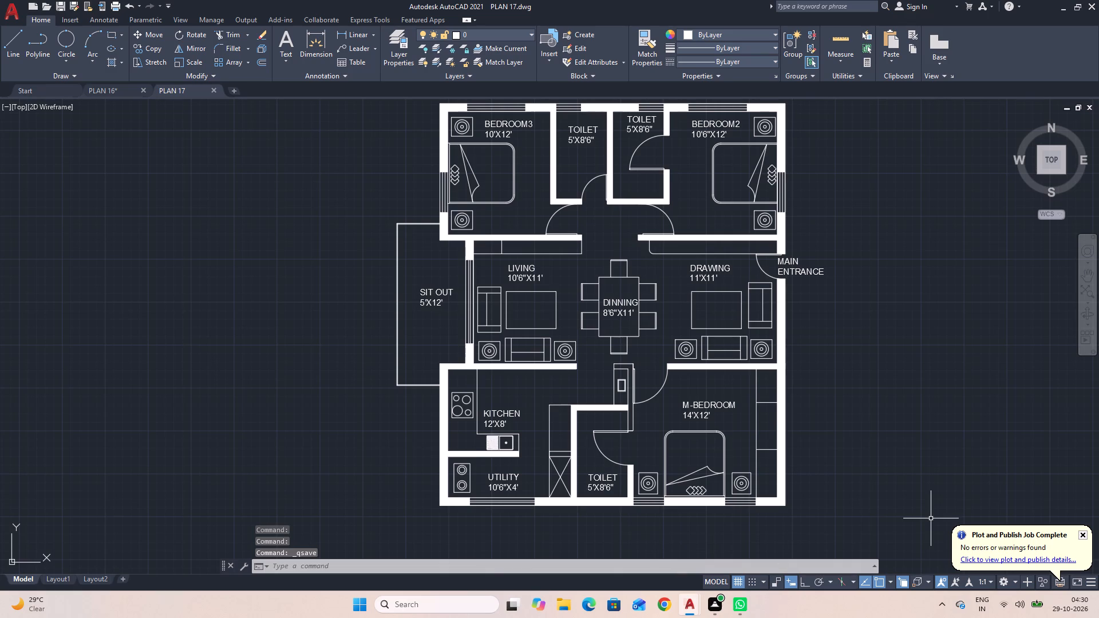
Set up a plot with the <Previous plot> page setup and a plot window enclosing the whole floor plan with its sit-out and entrance label.
key("ctrl+p")
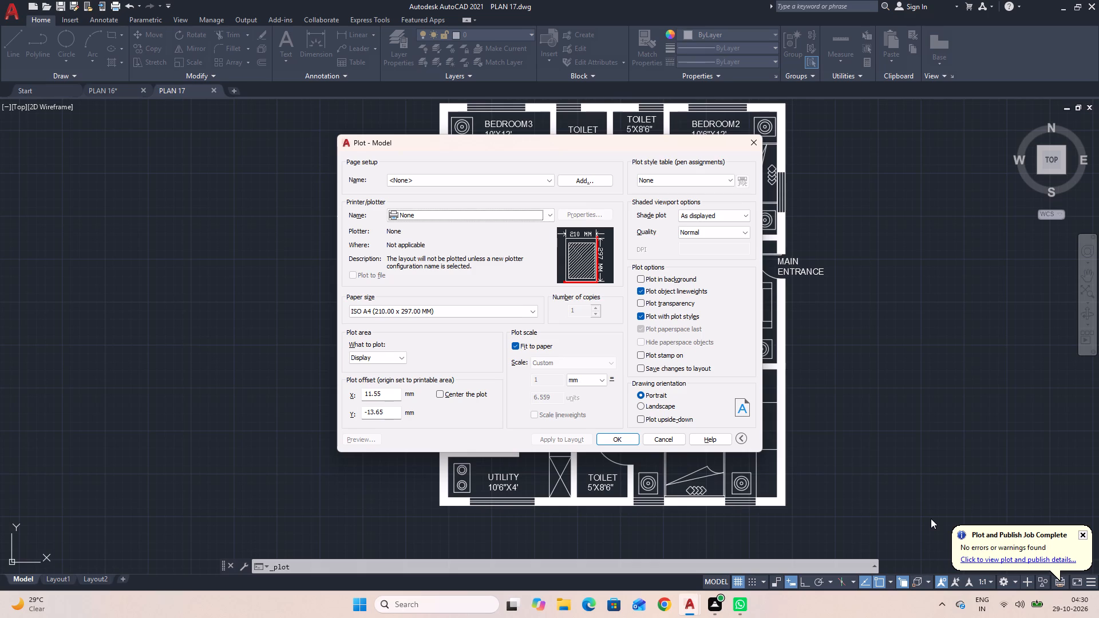
left_click(425, 180)
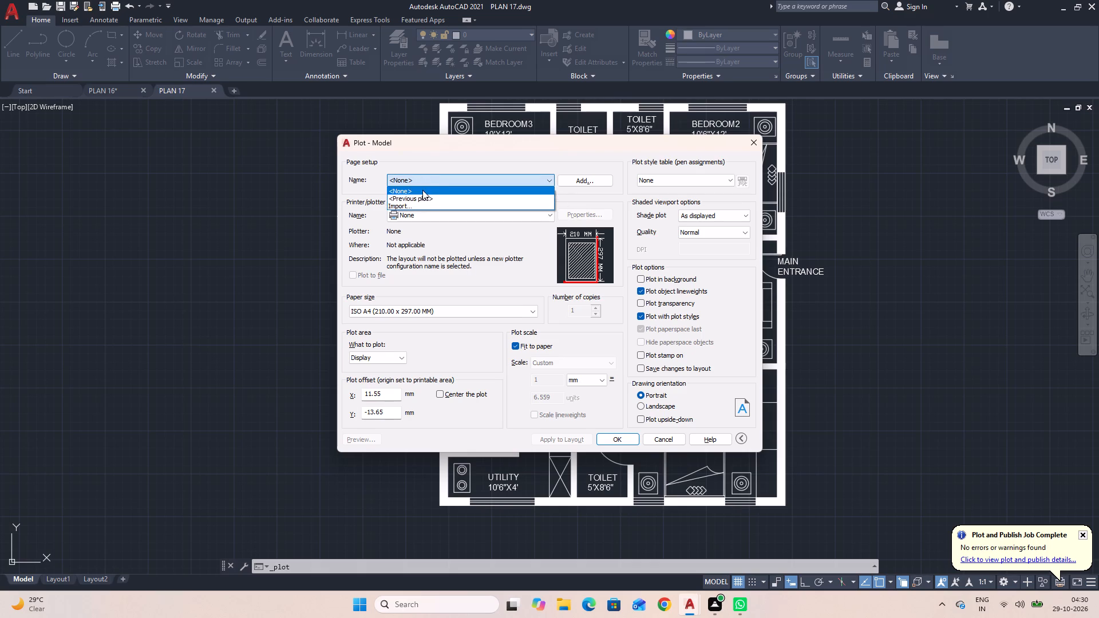
left_click(422, 195)
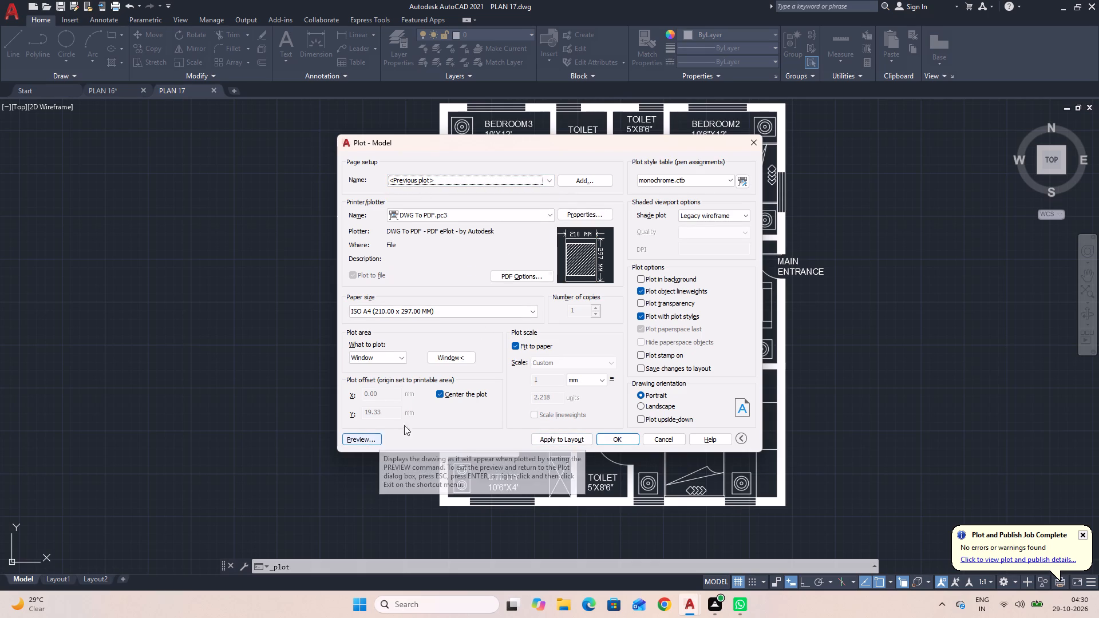
left_click(447, 356)
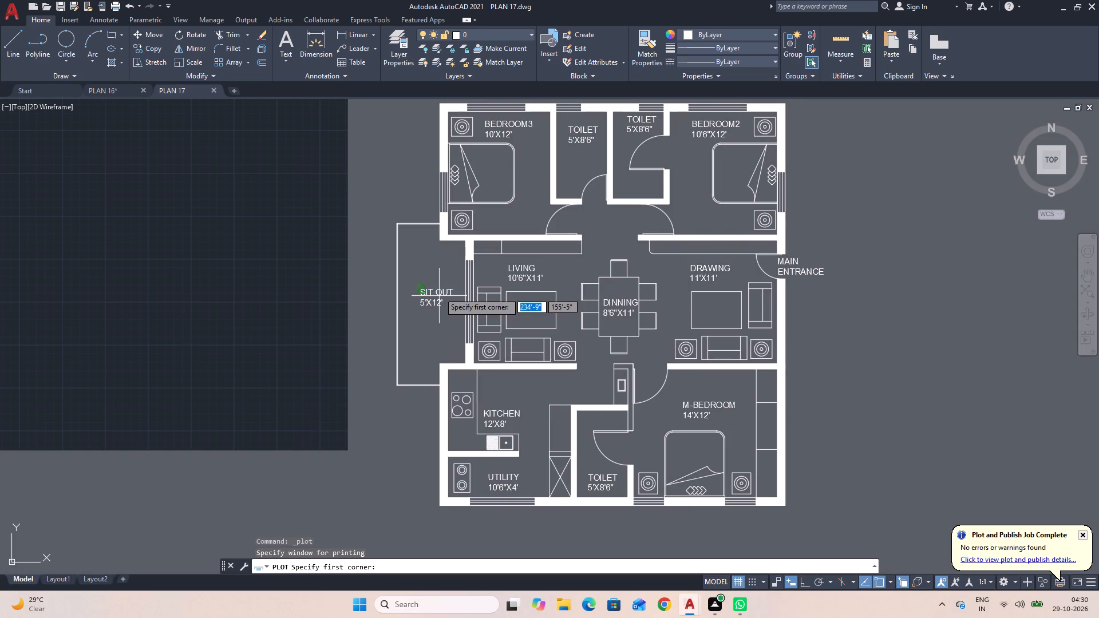
scroll(419, 264, "down", 1)
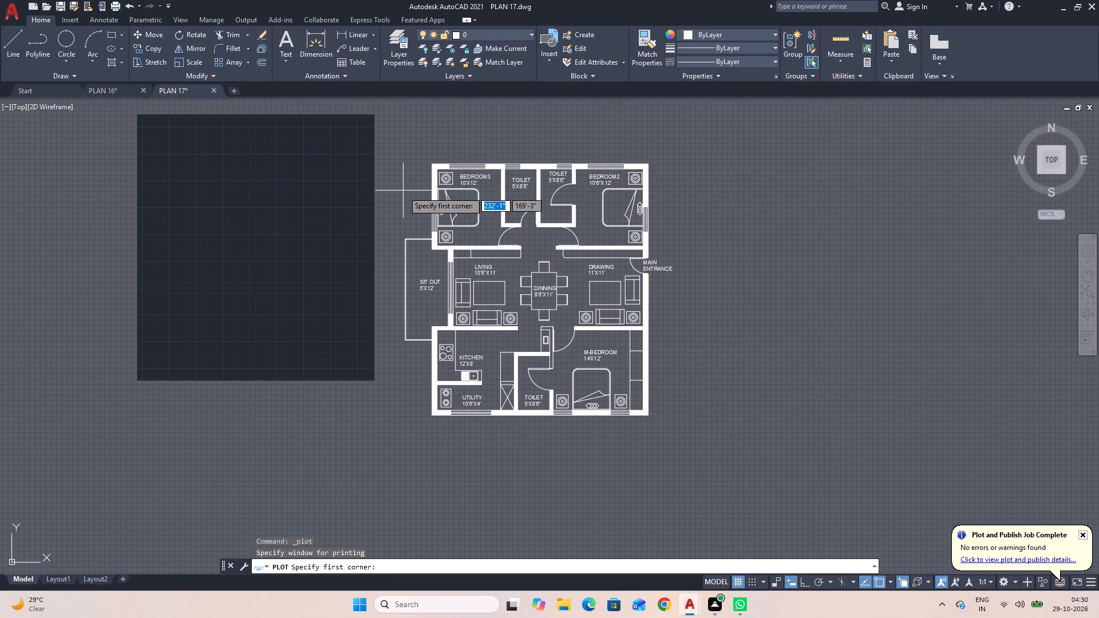
left_click(397, 149)
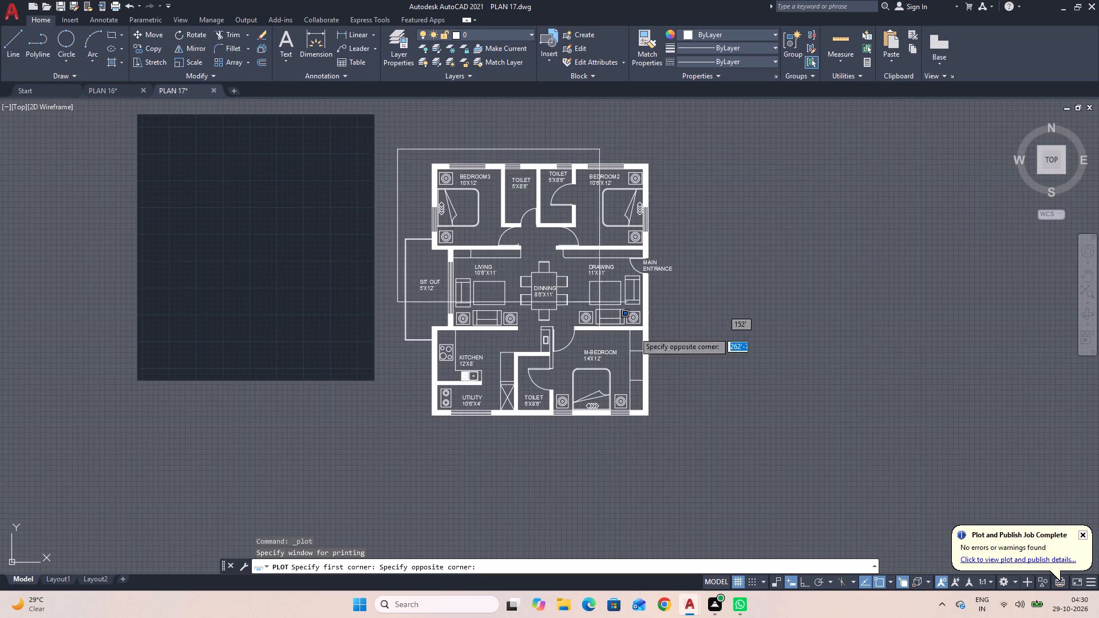
left_click(679, 427)
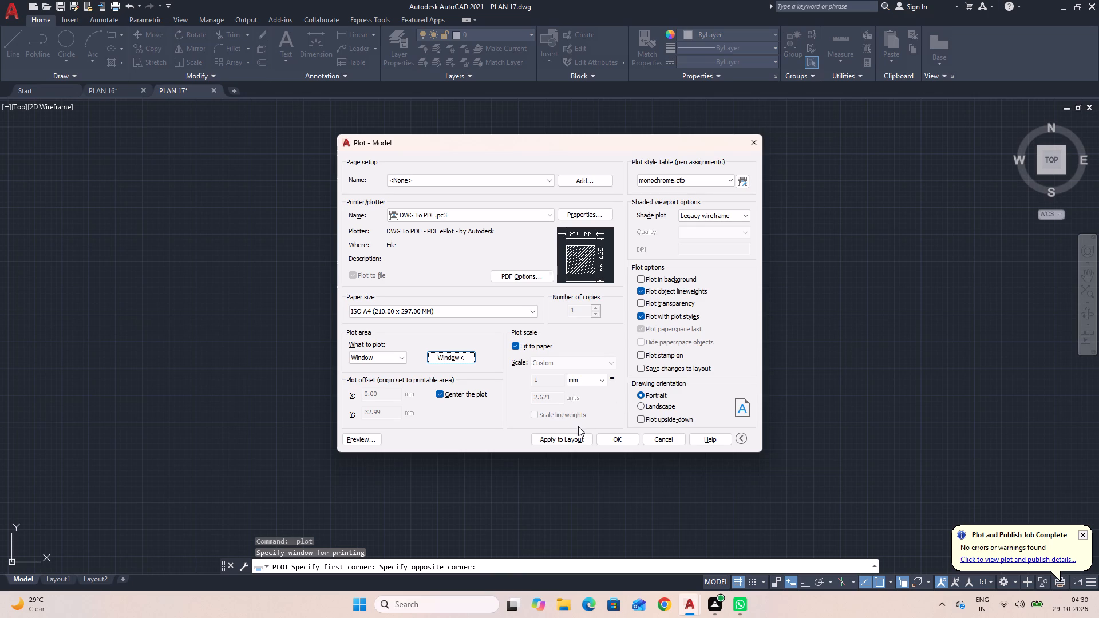
Preview the plot and examine the walls, furniture and room labels up close and as a whole sheet.
left_click(374, 441)
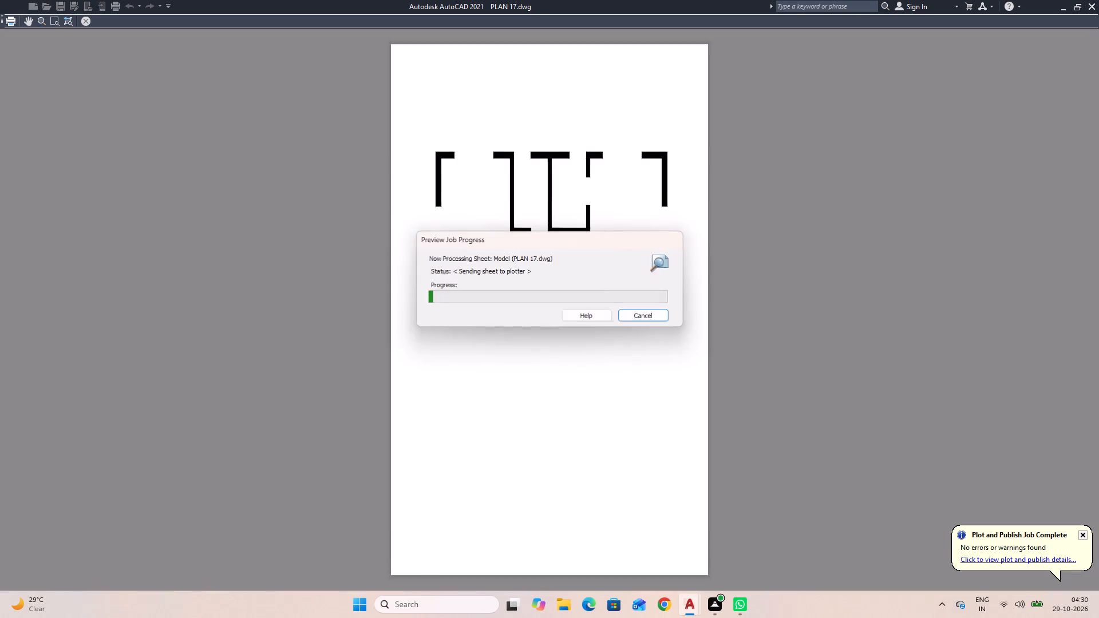
scroll(438, 328, "up", 2)
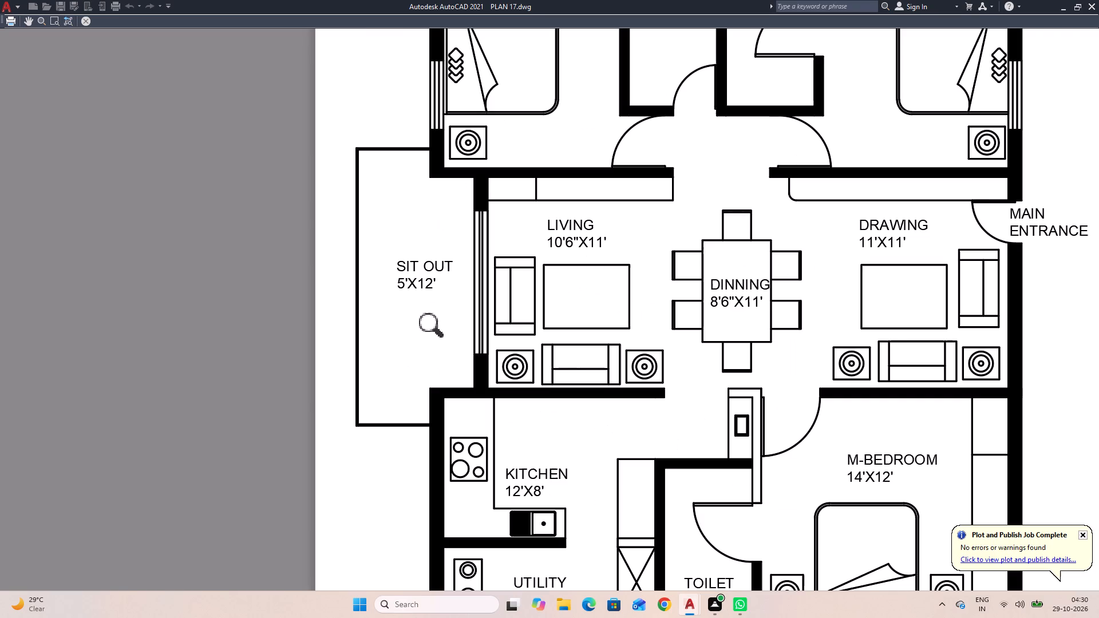
scroll(429, 328, "down", 1)
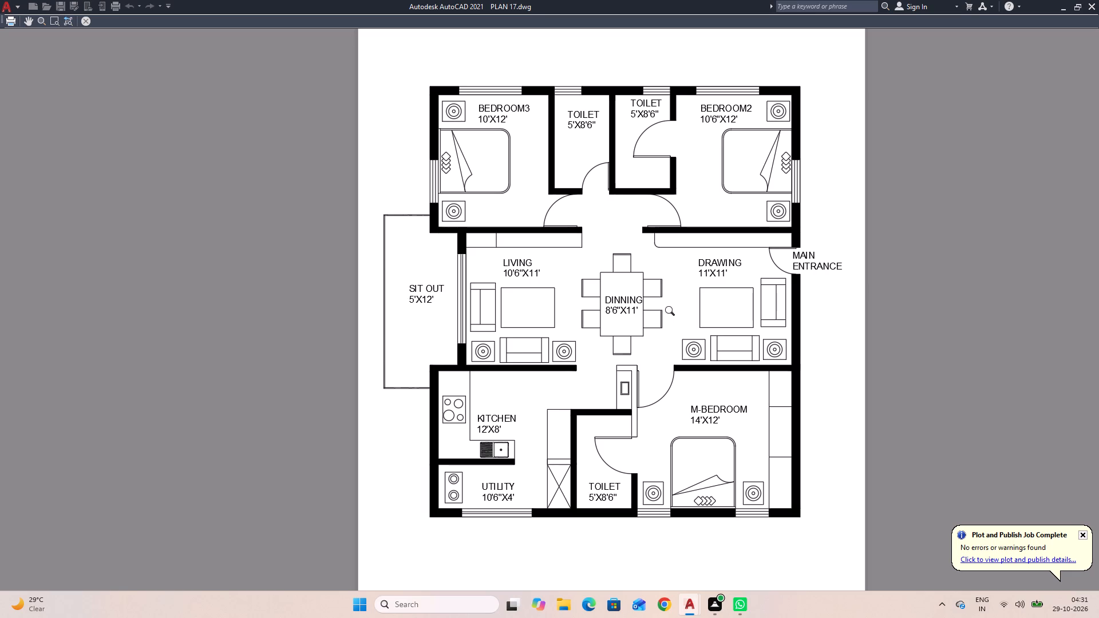
scroll(666, 310, "down", 1)
scroll(666, 310, "up", 2)
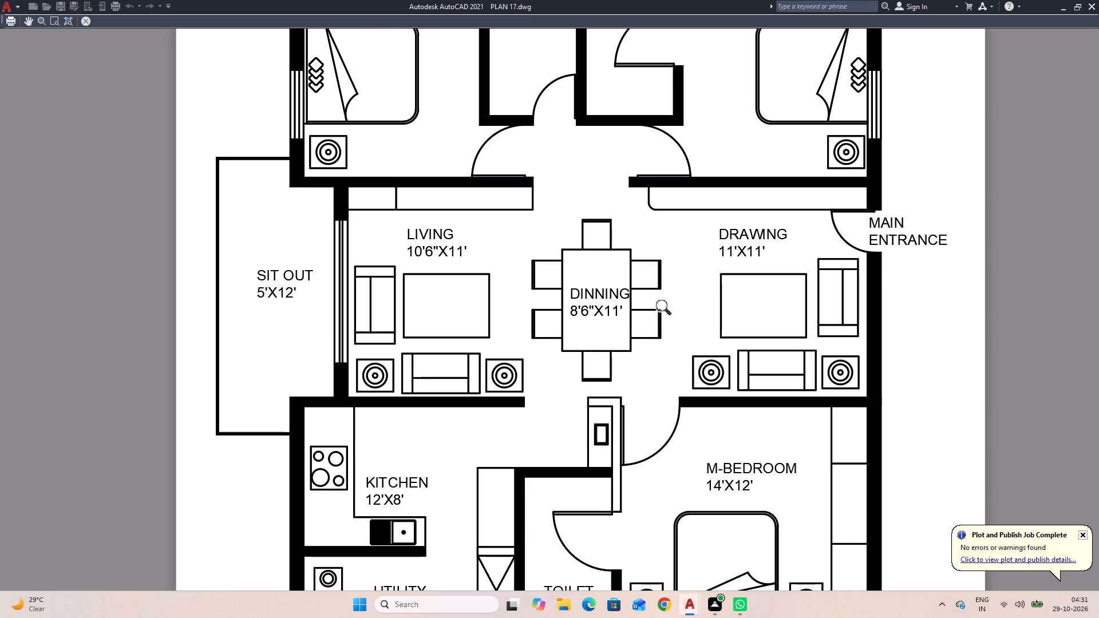
scroll(666, 310, "down", 1)
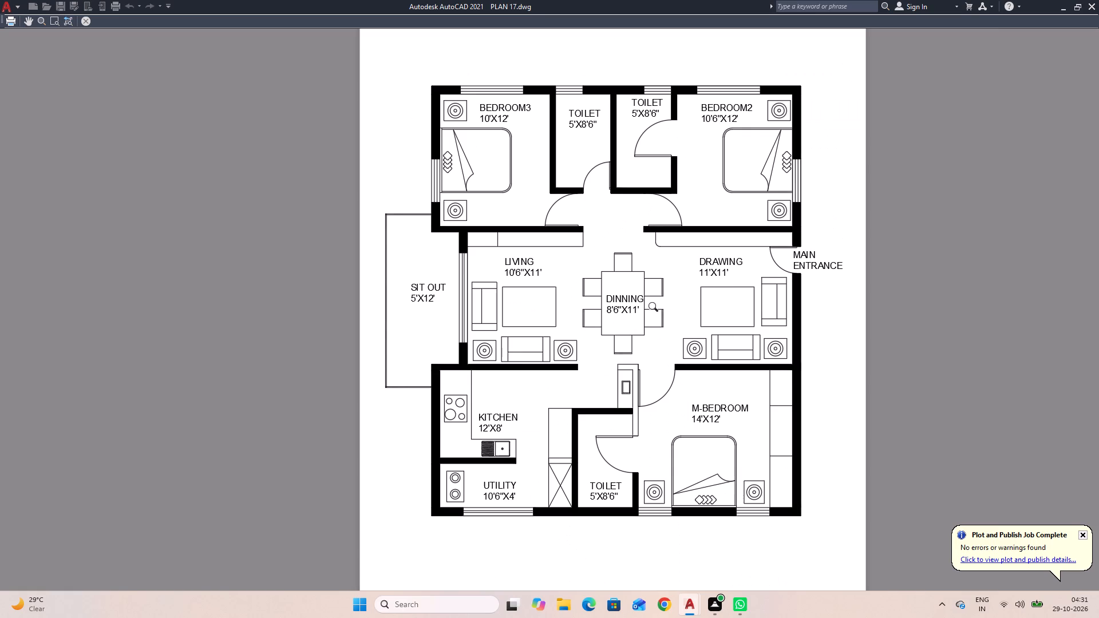
scroll(656, 309, "down", 1)
left_click(86, 23)
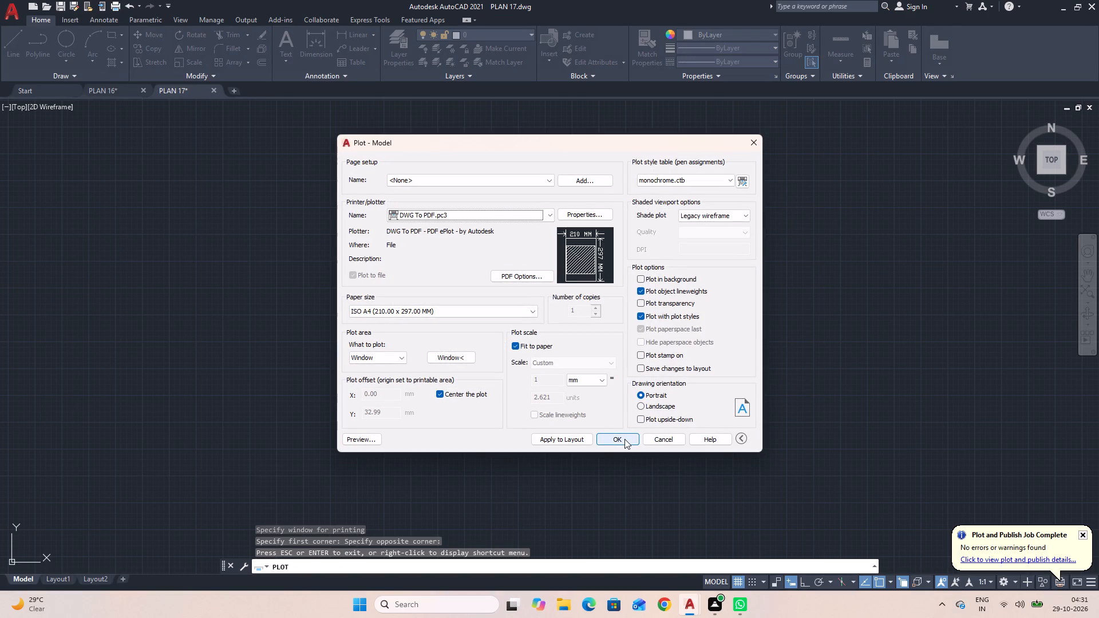
Plot the plan to a PDF named PLAN 17 in the Documents folder and close the PDF once it opens.
left_click(624, 439)
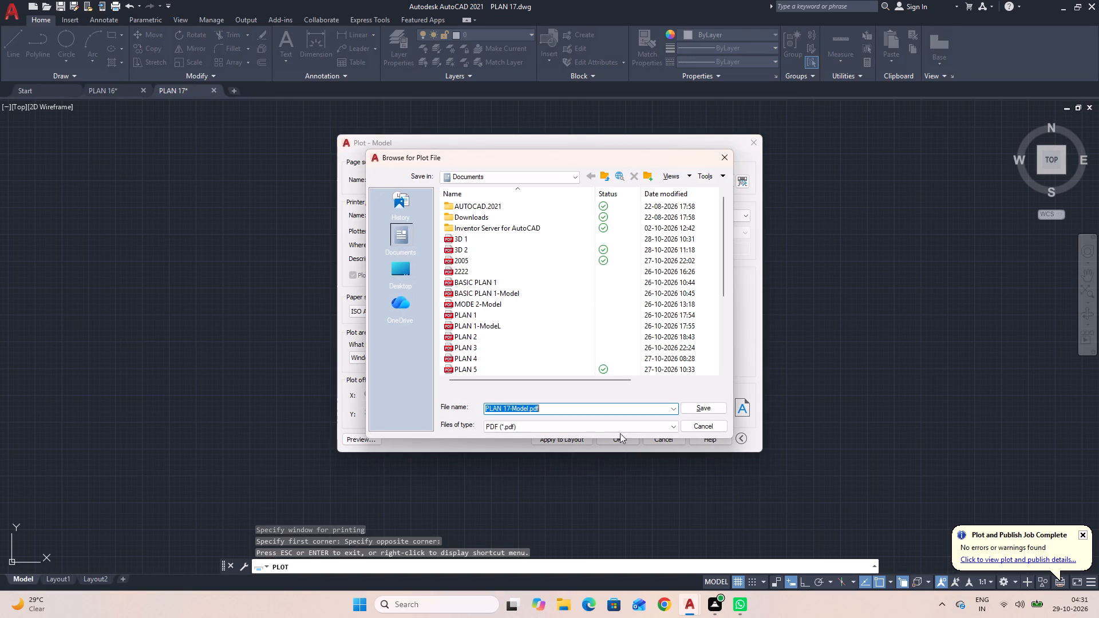
left_click(603, 409)
key("BackSpace")
key("BackSpace")
key("BackSpace")
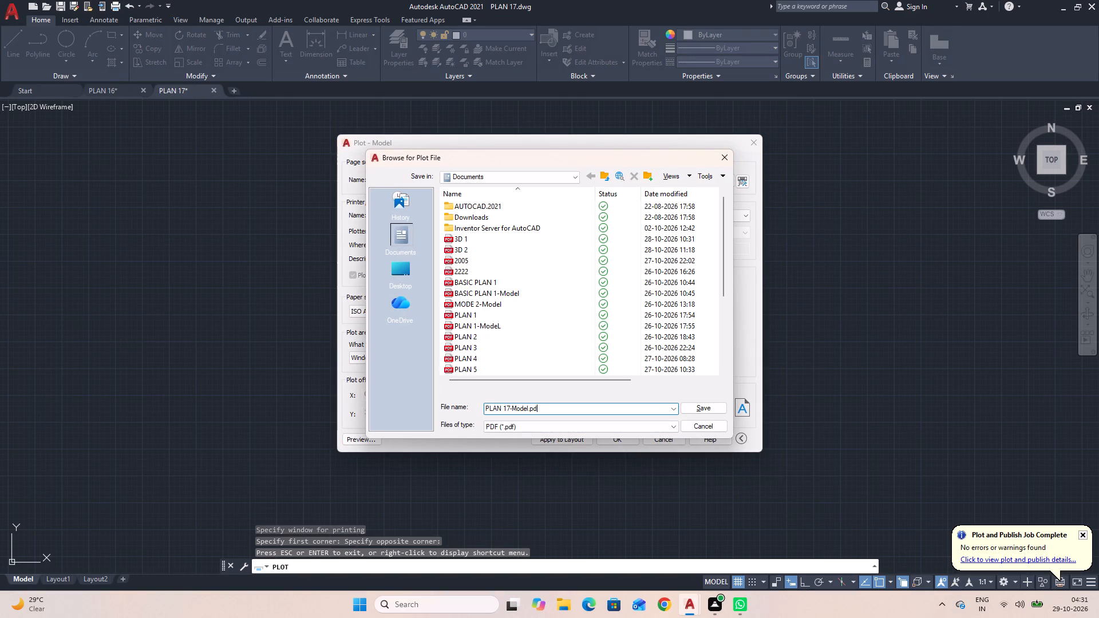
key("BackSpace")
key("BackSpace")
key("BackSpace")
key("BackSpace")
key("BackSpace")
key("BackSpace")
key("BackSpace")
left_click(702, 410)
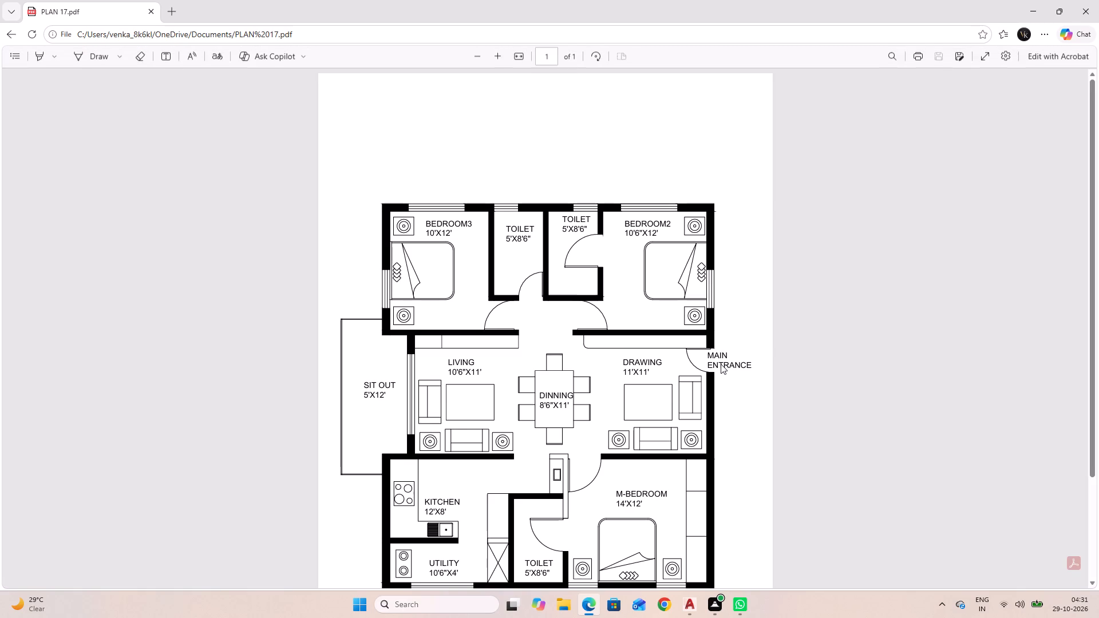
left_click(1089, 7)
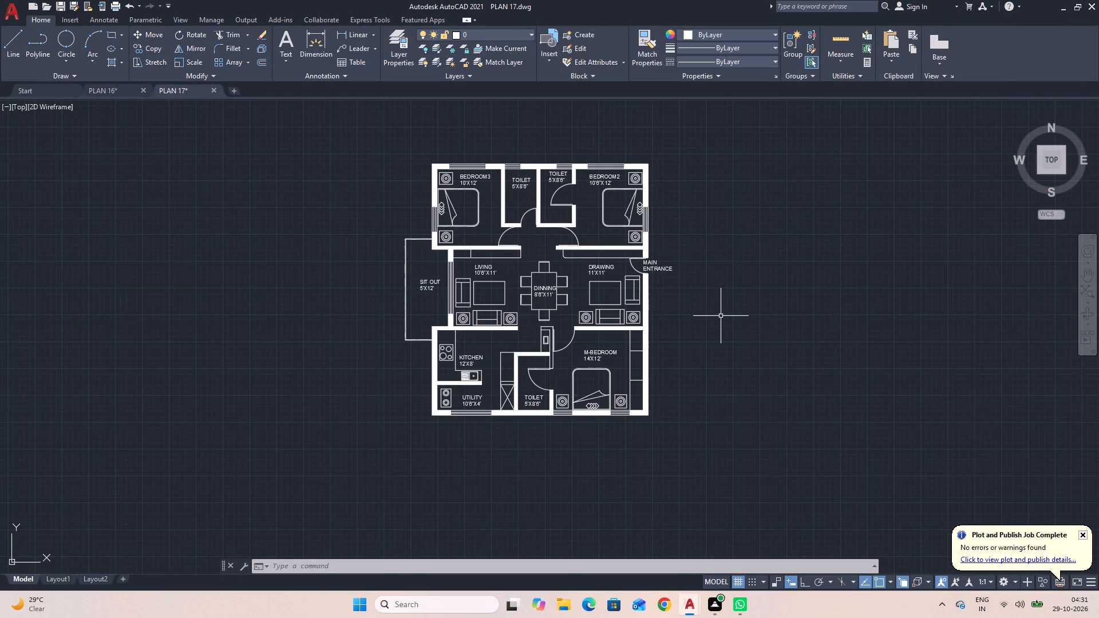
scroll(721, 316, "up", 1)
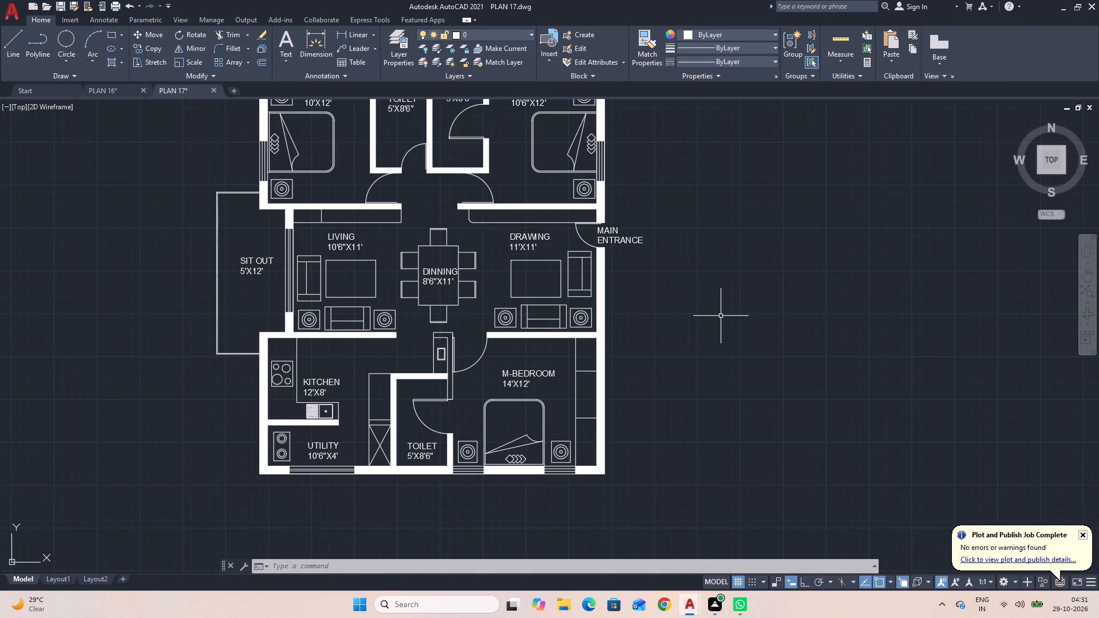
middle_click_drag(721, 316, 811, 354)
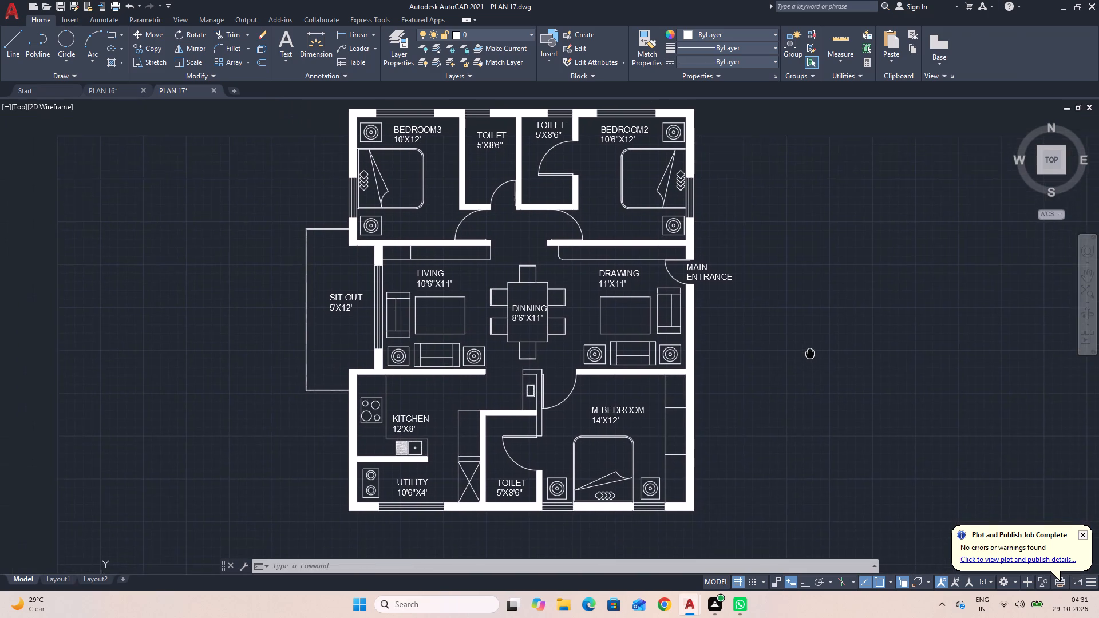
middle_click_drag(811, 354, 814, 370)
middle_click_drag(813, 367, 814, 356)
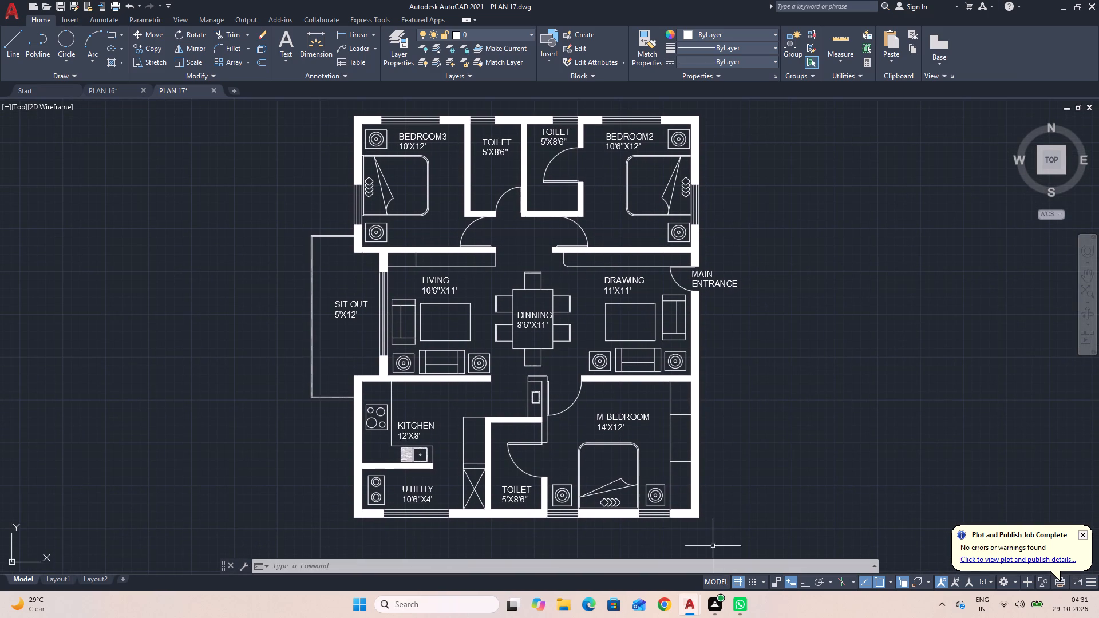
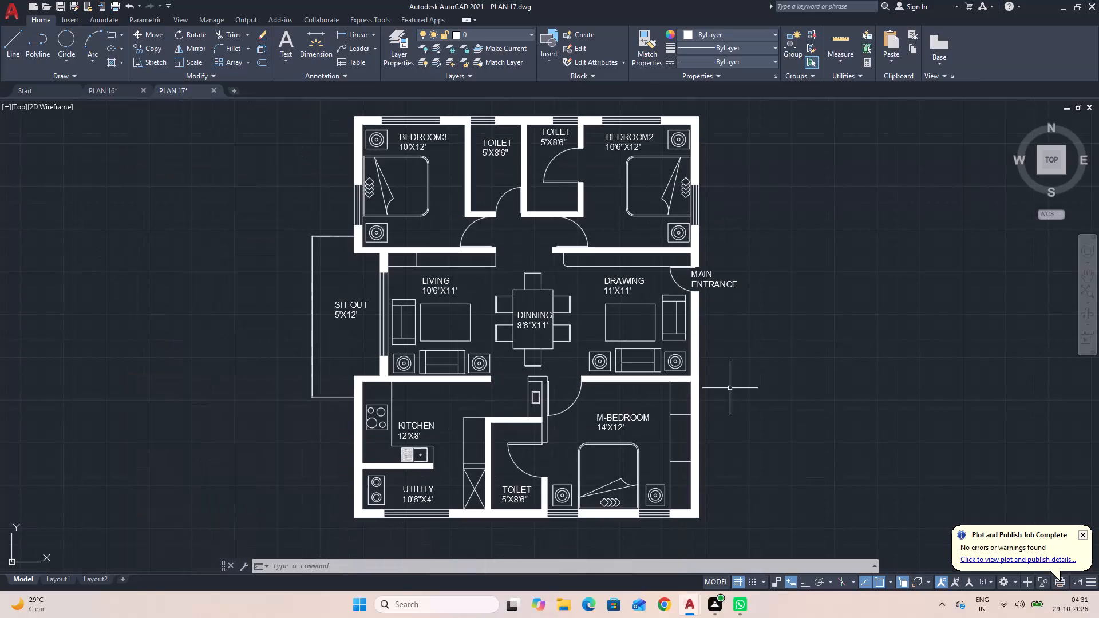
Delete the solid wall hatch covering the lower half of the floor plan, around the kitchen, toilet and M-Bedroom.
left_click(695, 384)
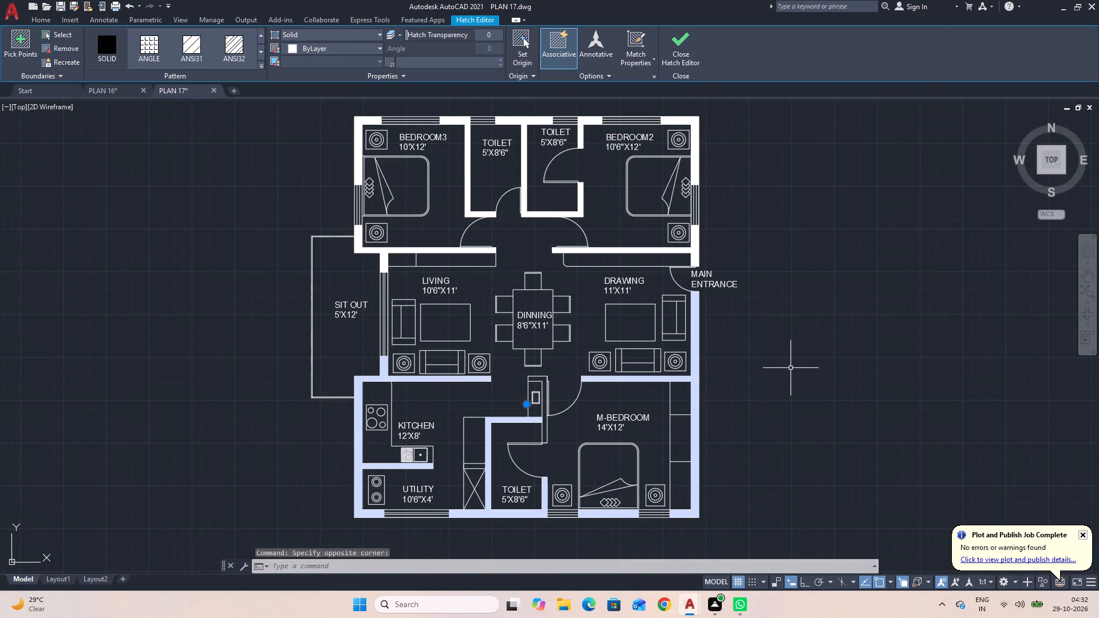
key("Delete")
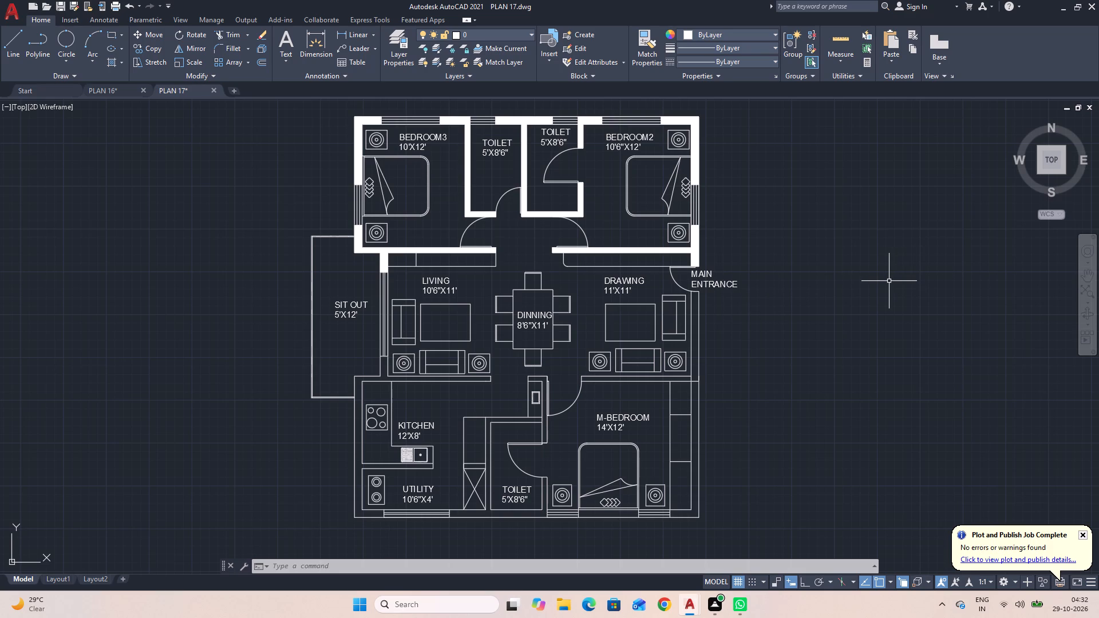
Draw the outline of a window about 4'-1" long in the drawing room's outer wall, below the main entrance.
type("L")
key("space")
scroll(689, 327, "up", 1)
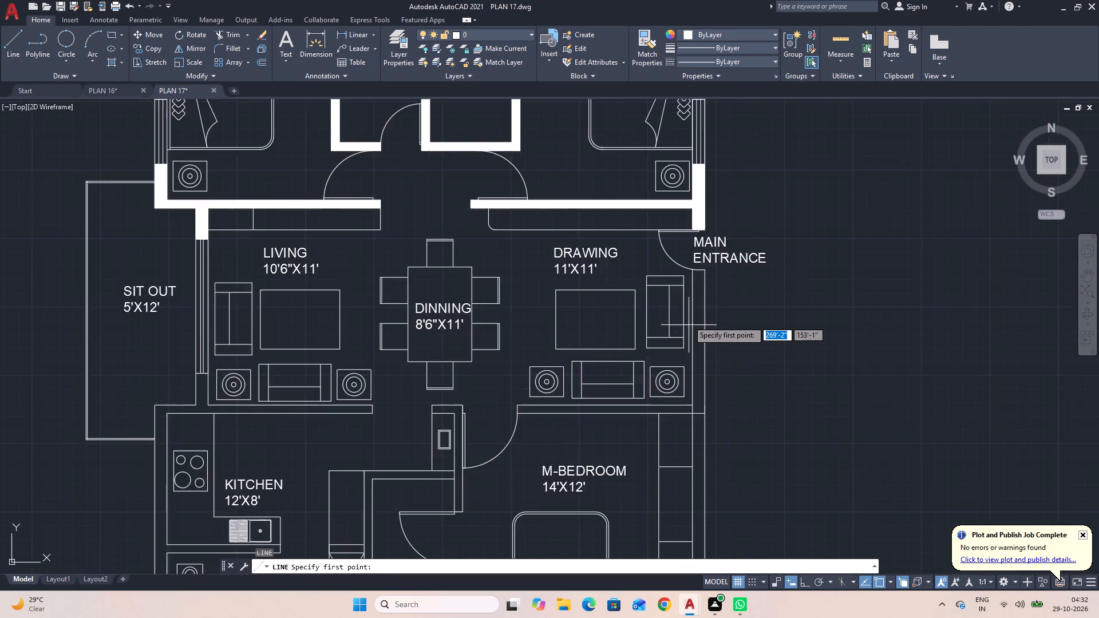
scroll(688, 319, "up", 1)
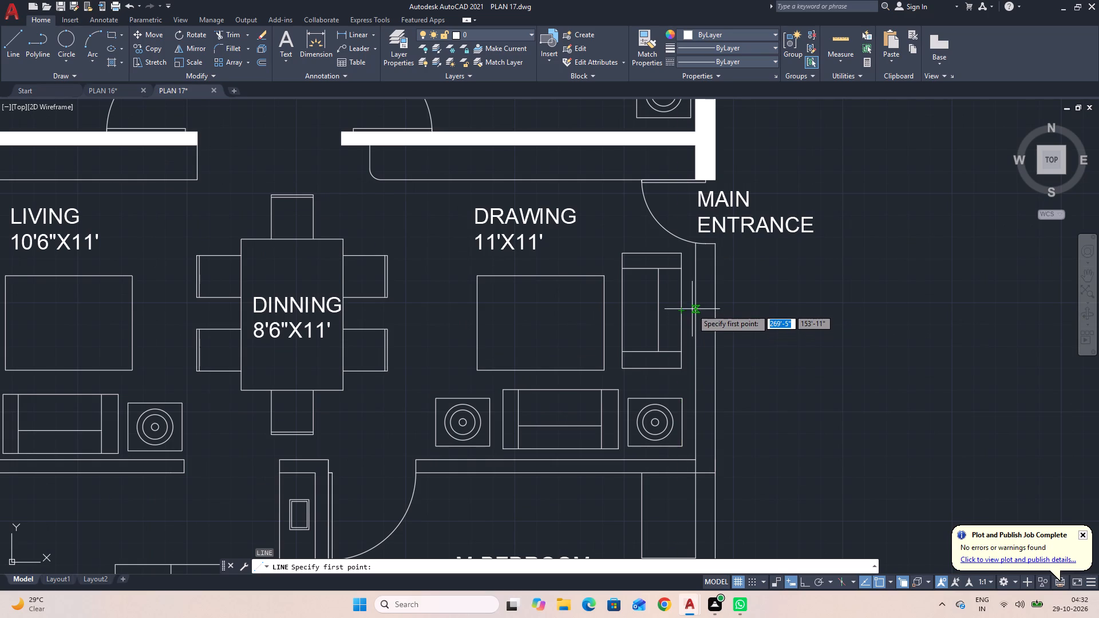
left_click(693, 302)
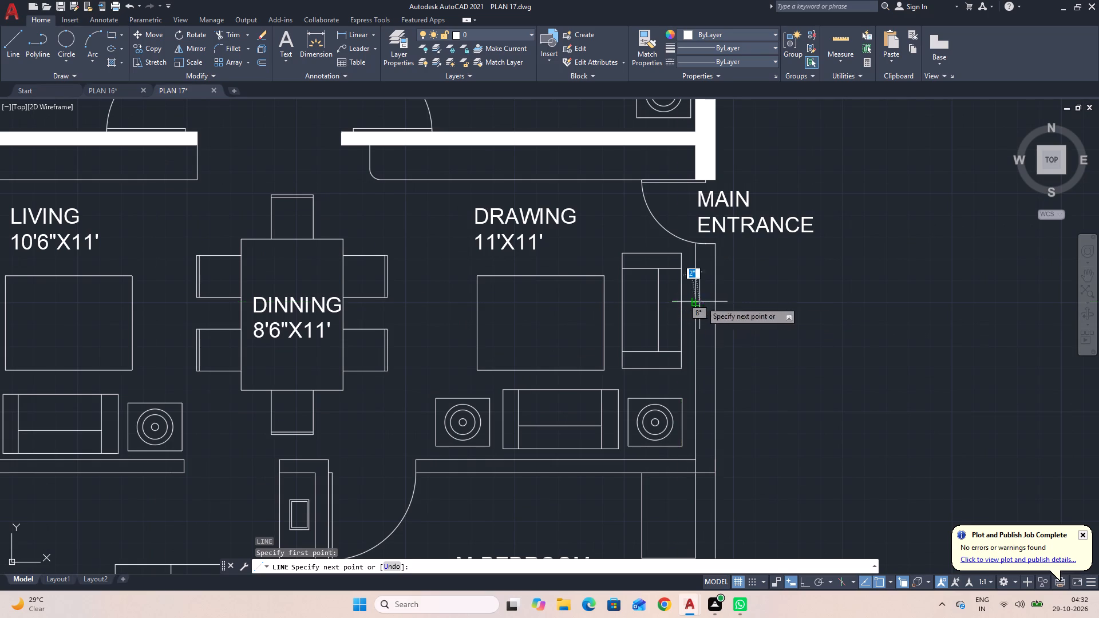
left_click(714, 302)
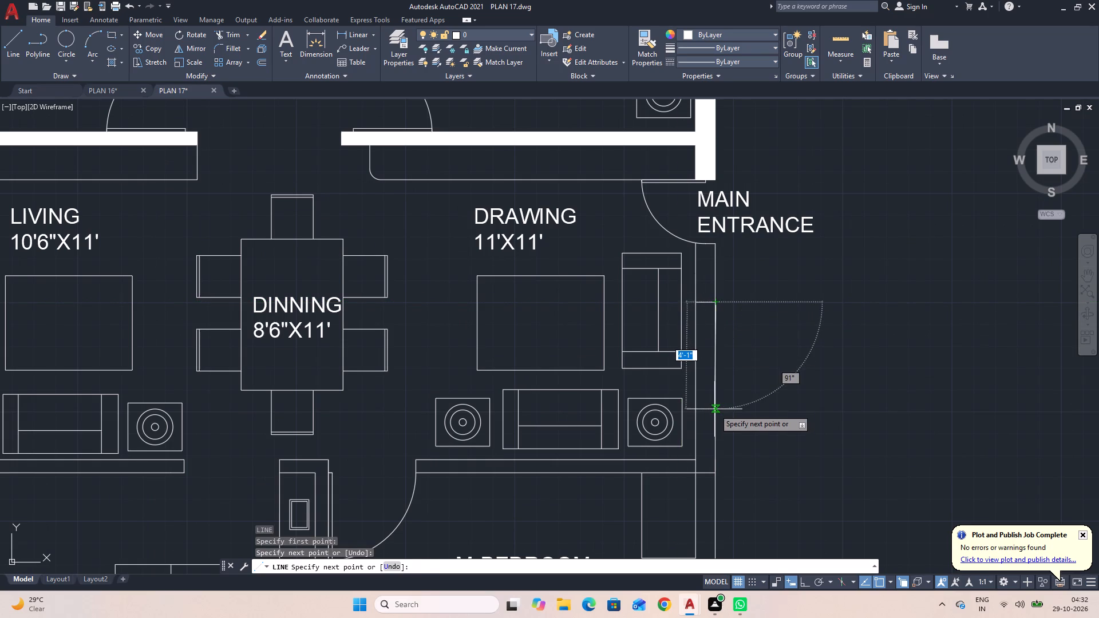
left_click(714, 409)
left_click(695, 409)
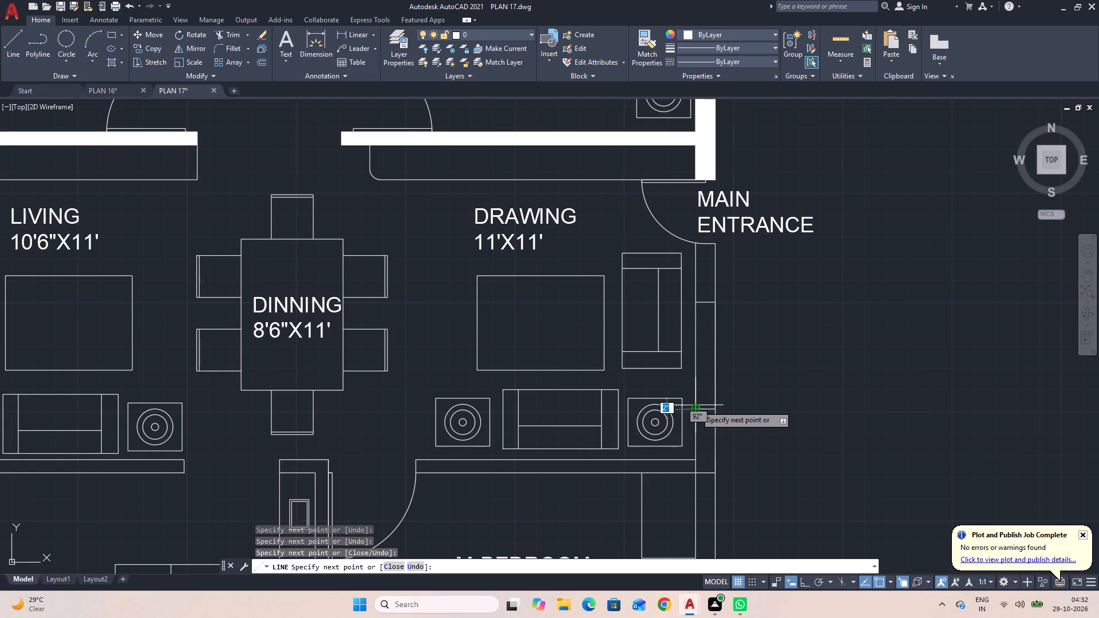
key("Escape")
Draw a centre line through the new window, joining the midpoints of its two end lines.
key("space")
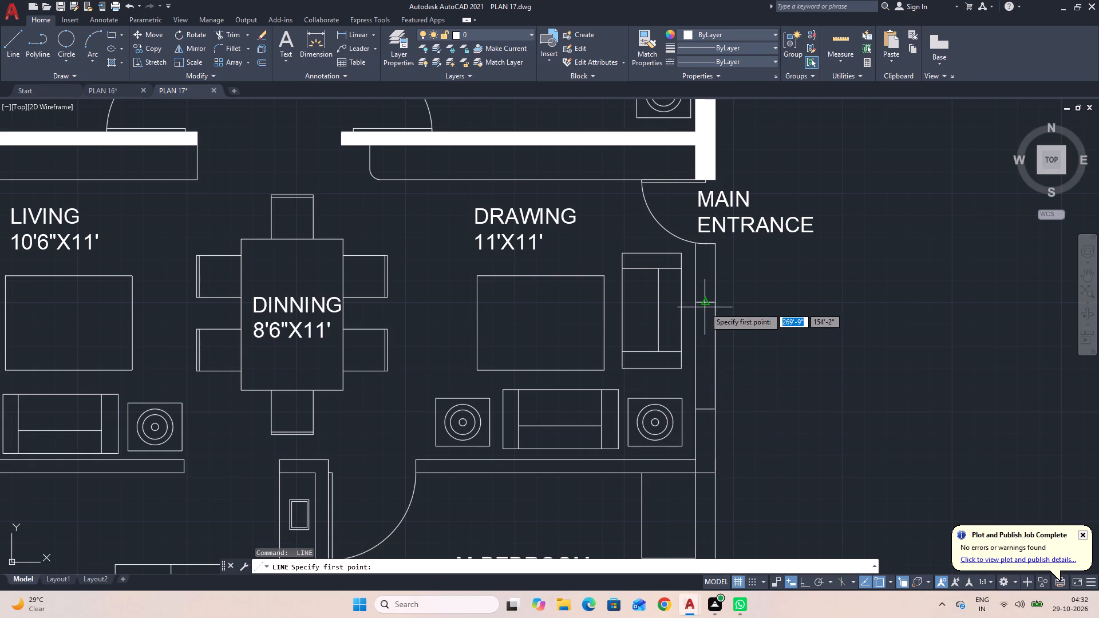
left_click(705, 304)
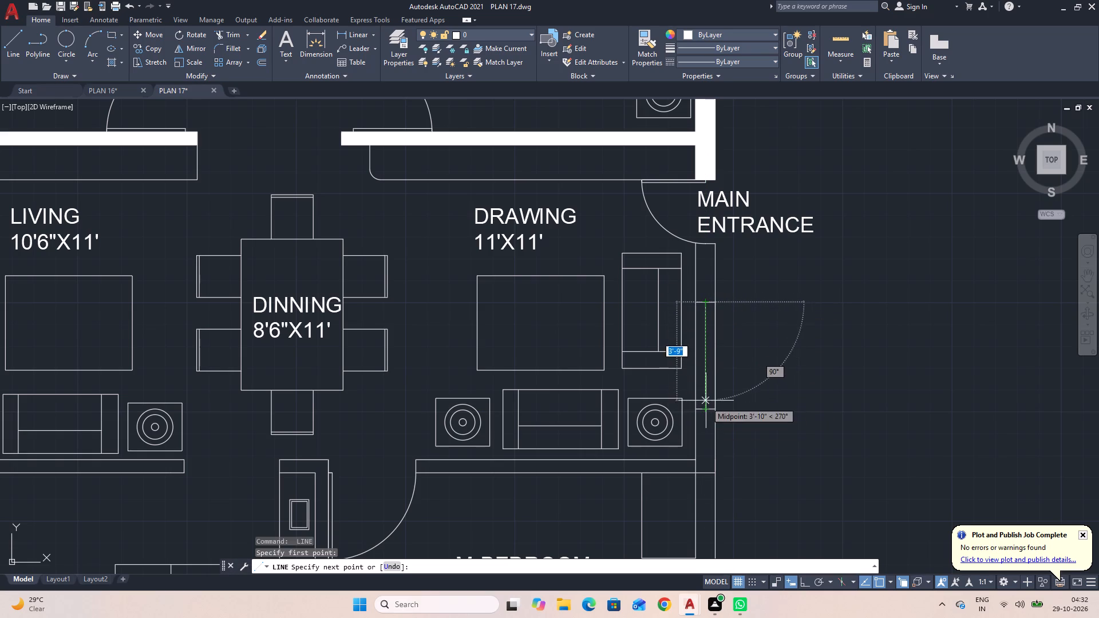
left_click(706, 406)
key("Escape")
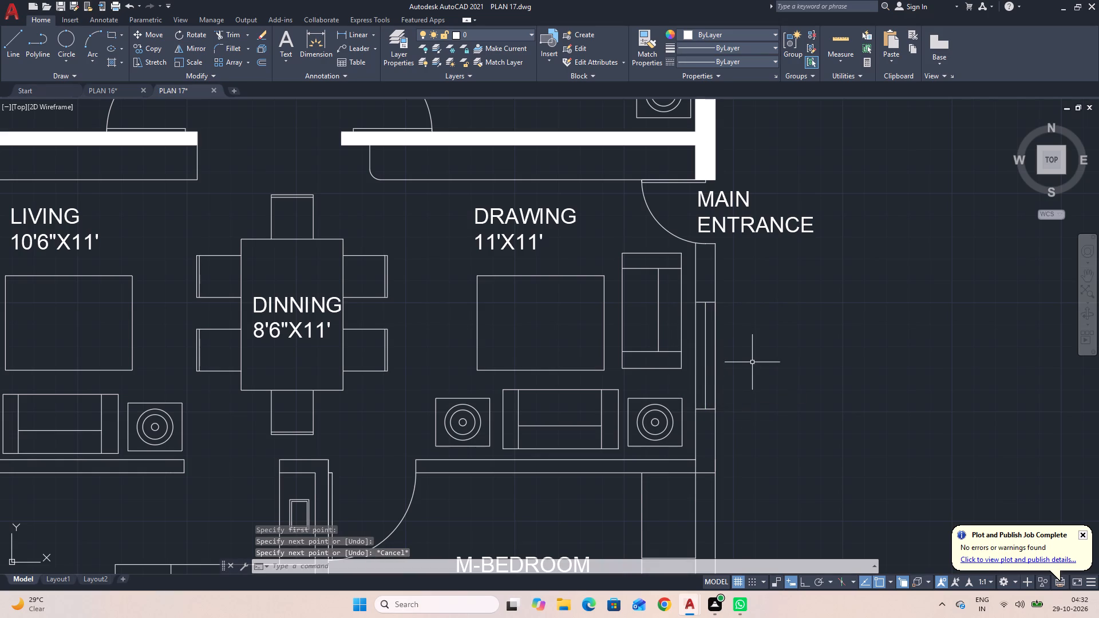
Offset the window's centre line by 1" to both sides.
scroll(753, 362, "up", 2)
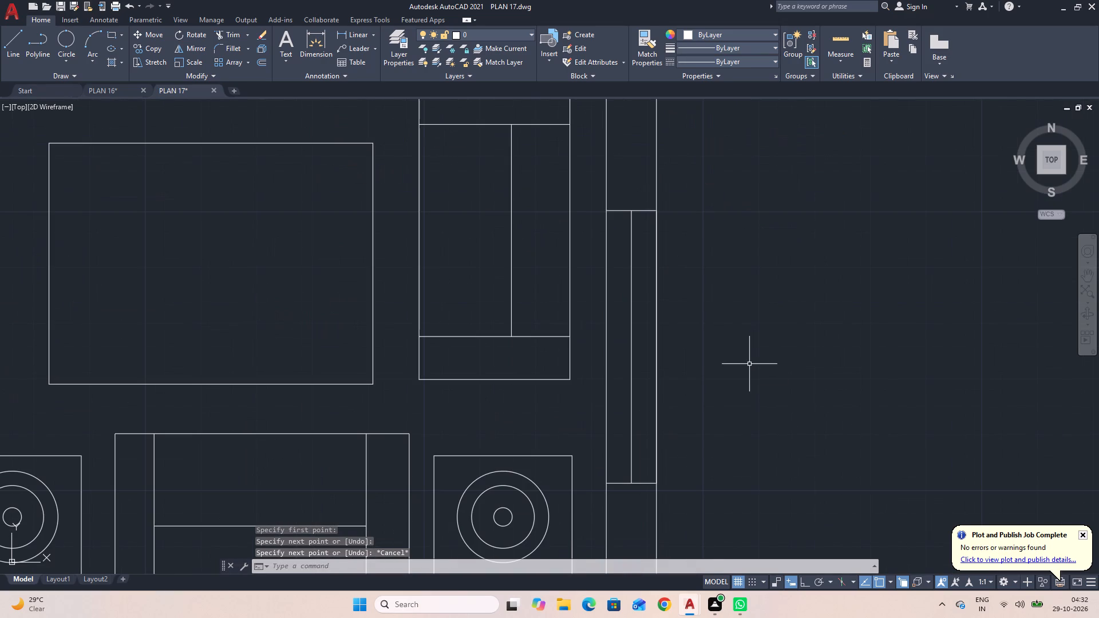
type("O")
key("space")
key("1")
key("Return")
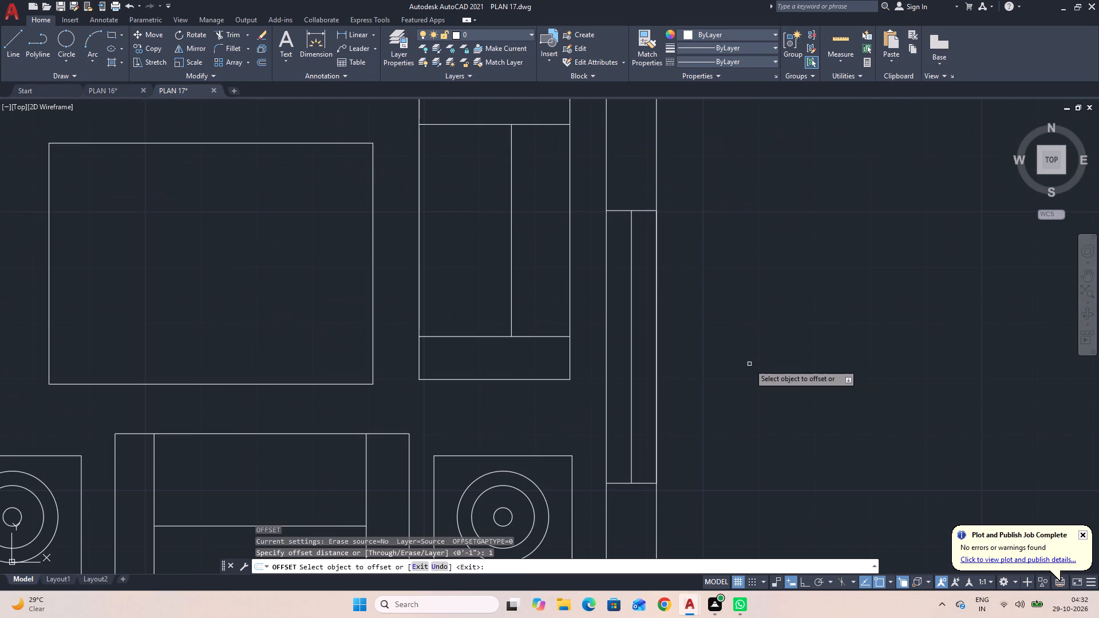
left_click(632, 388)
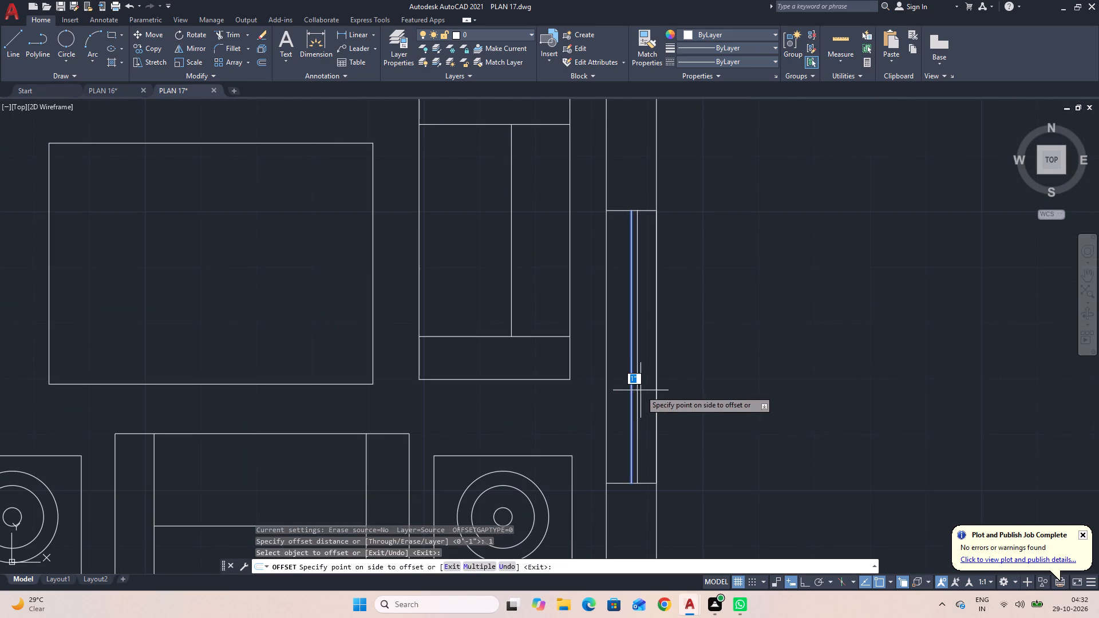
left_click(641, 390)
left_click(631, 393)
left_click(617, 395)
key("Escape")
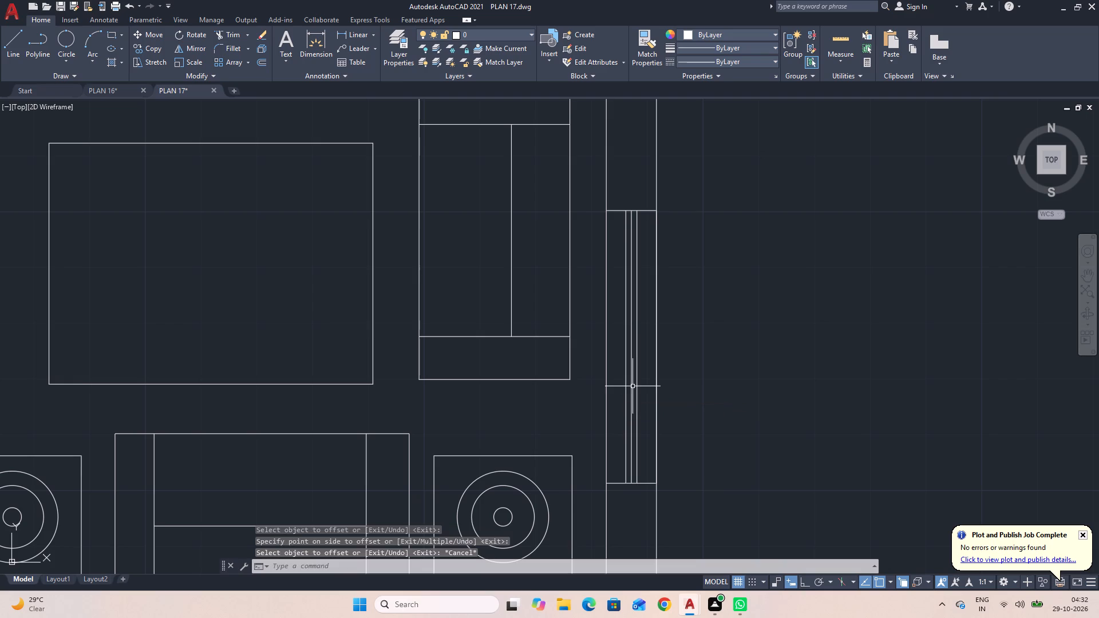
Delete the original centre line between the two offset window lines.
left_click(631, 385)
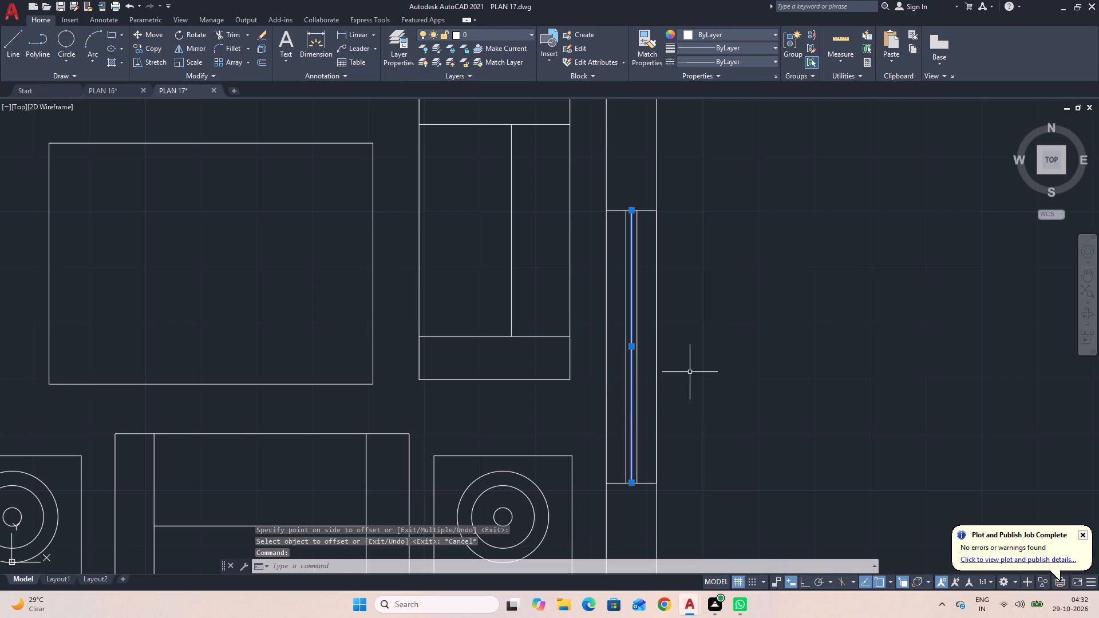
key("Delete")
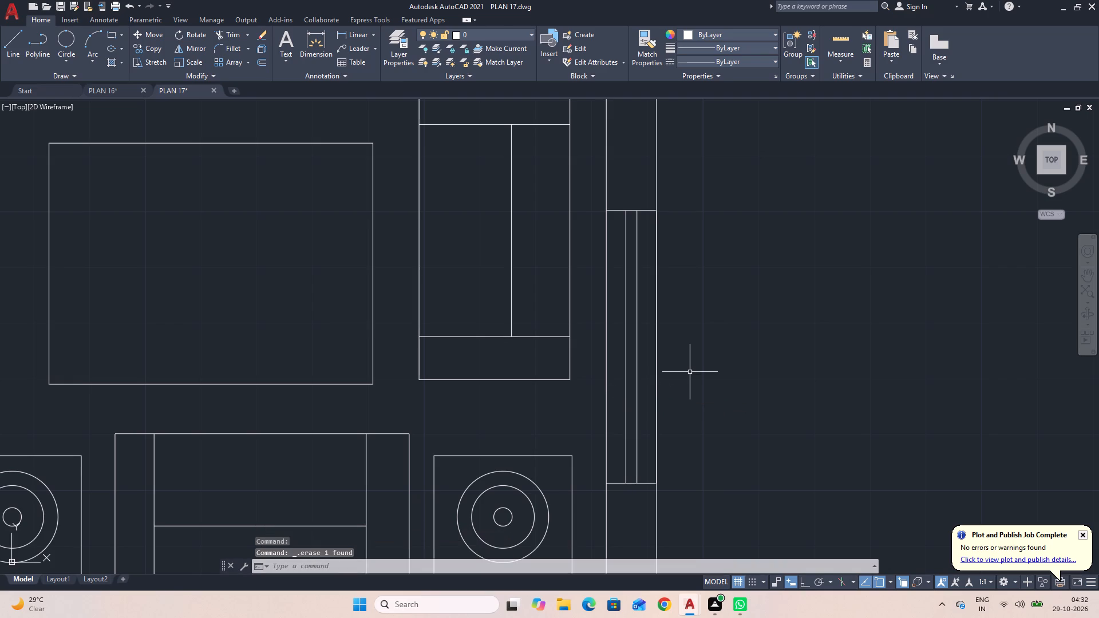
Hatch the kitchen, utility and lower toilet walls with the SOLID pattern, including the wall piece beside the living room.
scroll(690, 372, "down", 4)
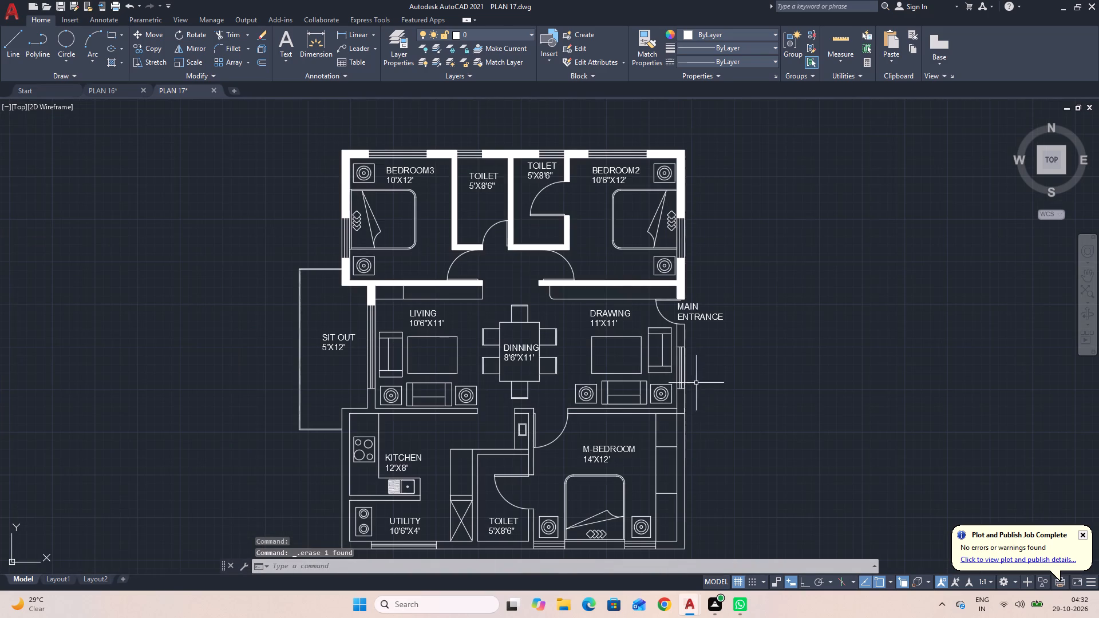
middle_click_drag(713, 411, 724, 335)
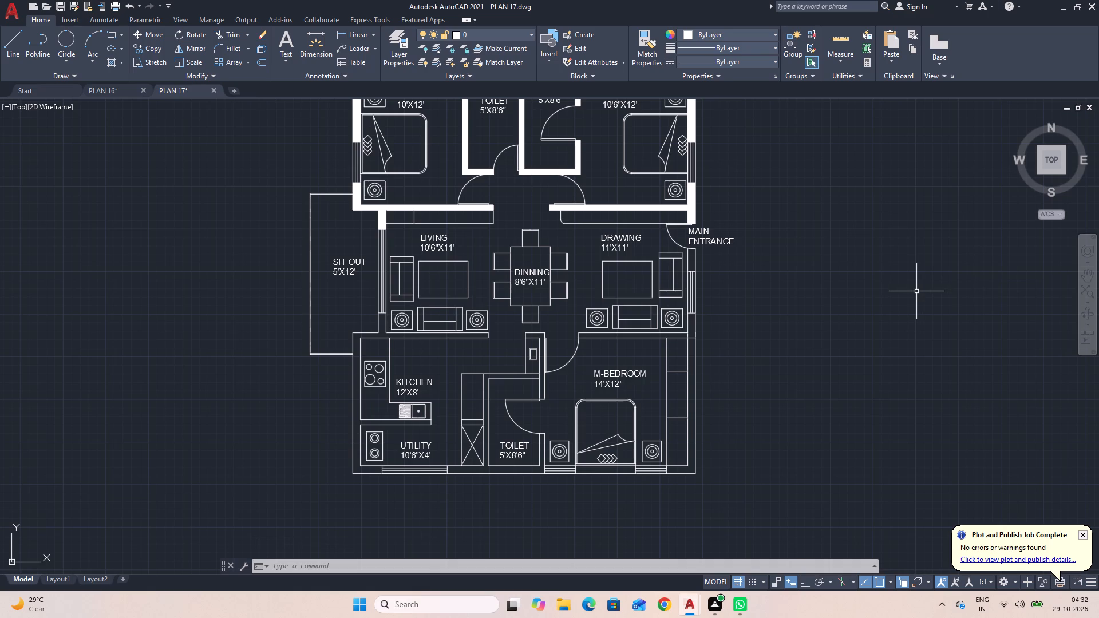
type("H")
key("space")
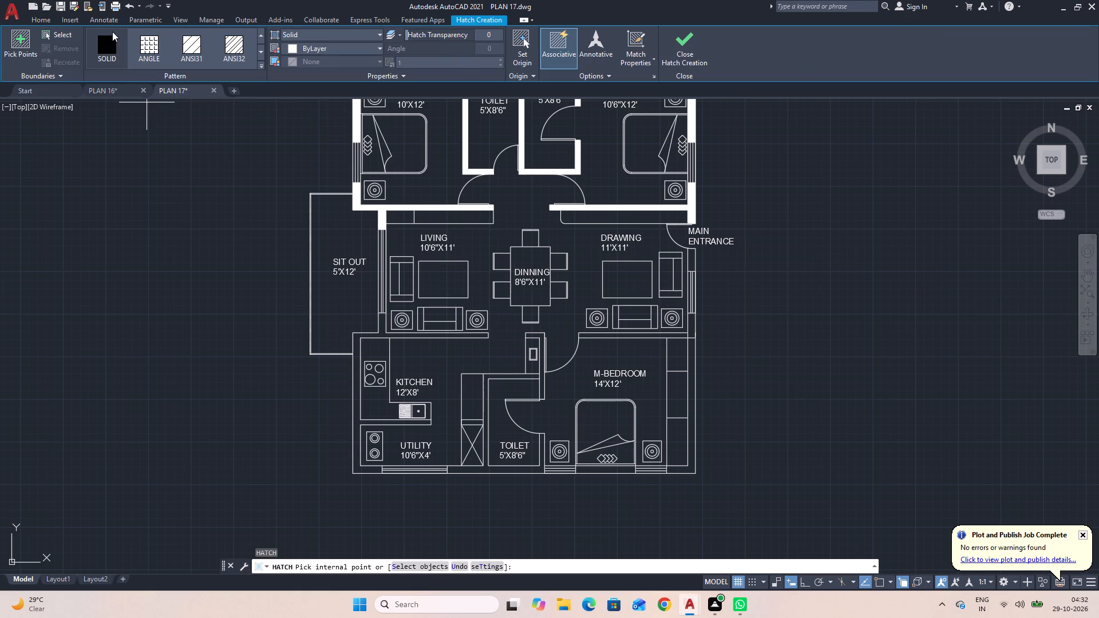
left_click(112, 41)
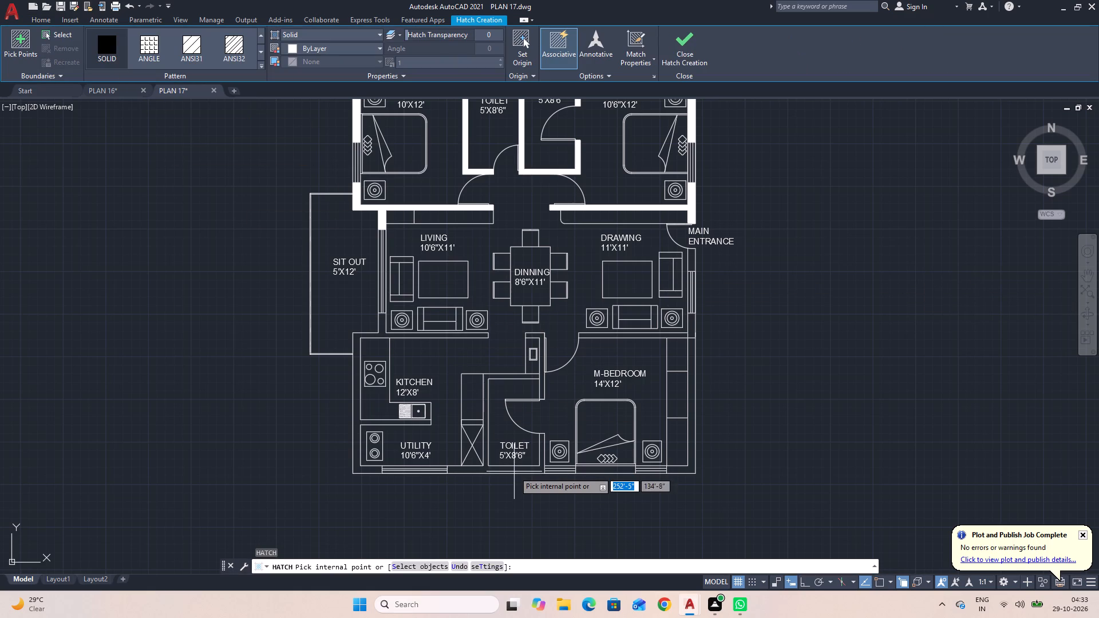
left_click(514, 469)
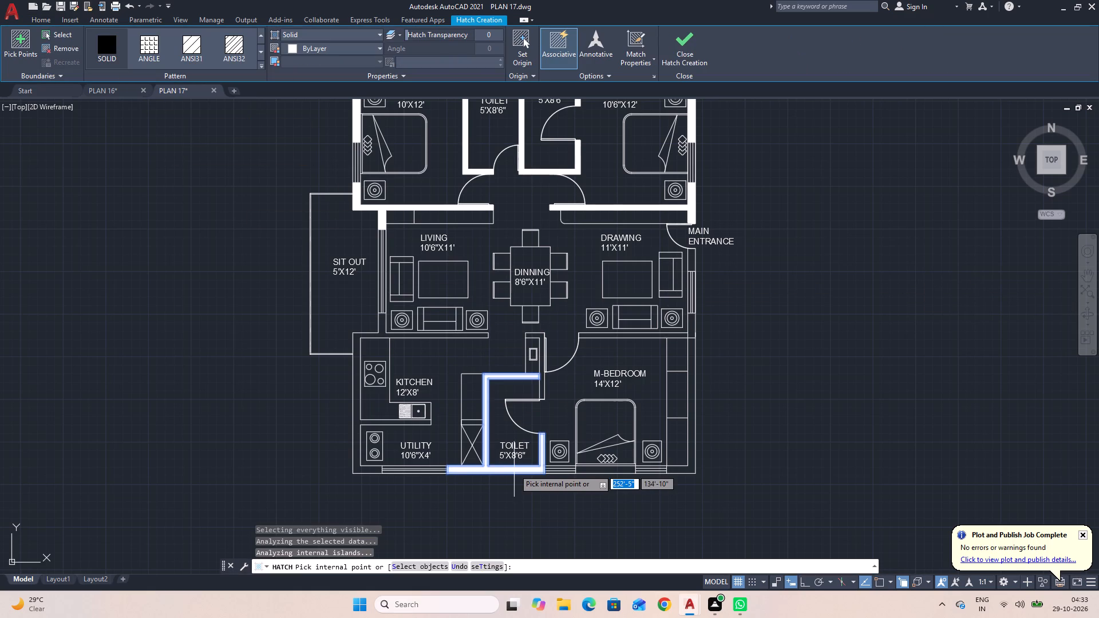
left_click(358, 418)
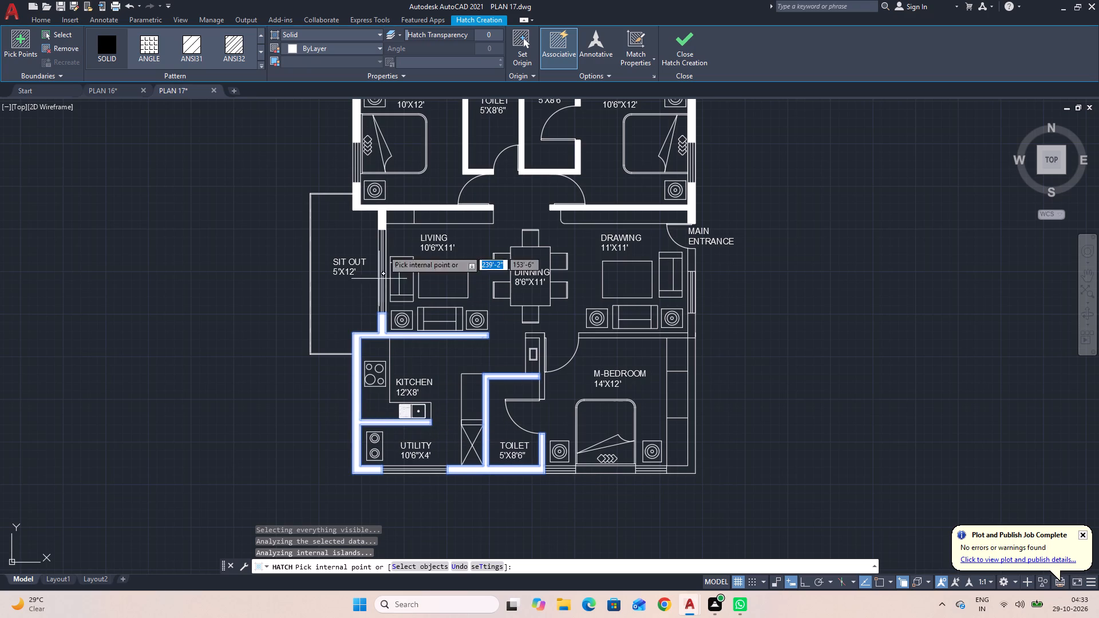
left_click(681, 38)
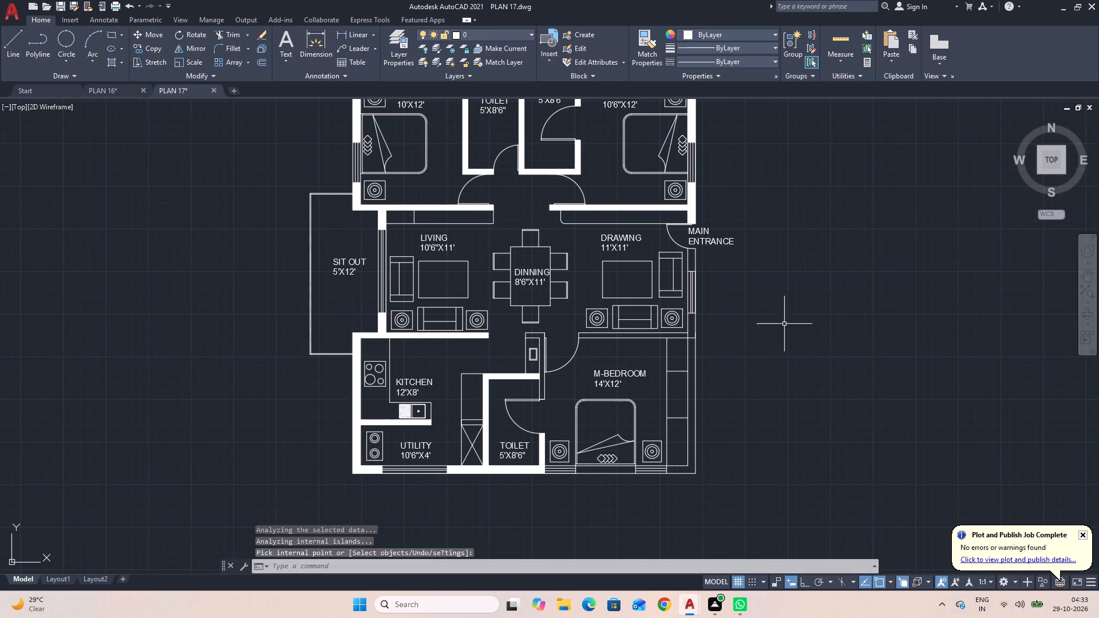
Solid-hatch the wall beside the M-Bedroom door, the drawing room/M-Bedroom partition and the outer wall pieces on both sides of the new window.
key("space")
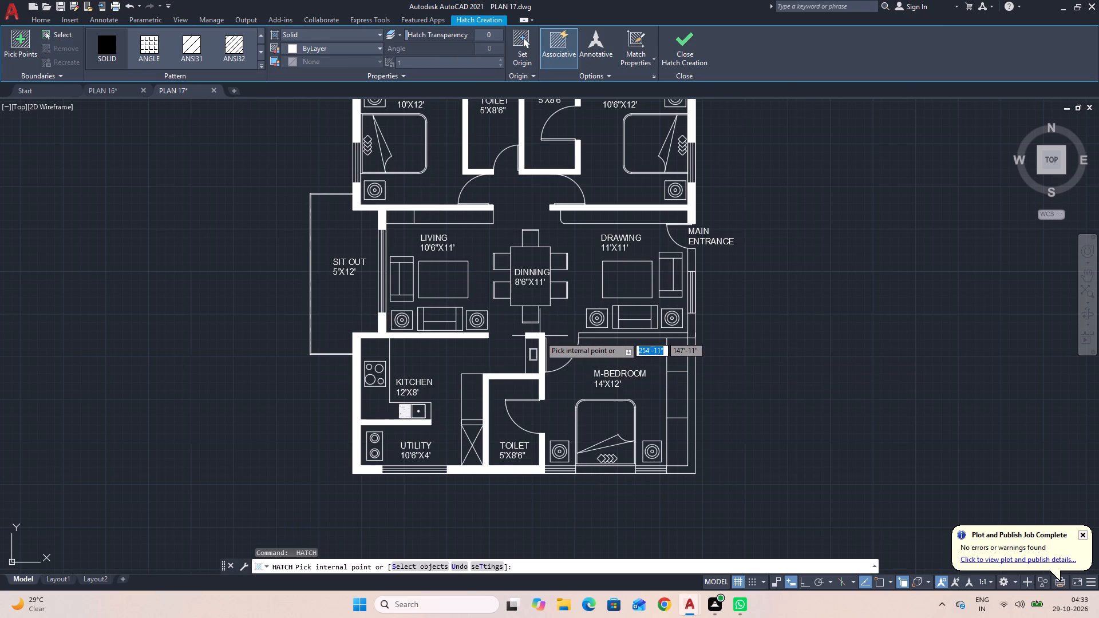
left_click(540, 336)
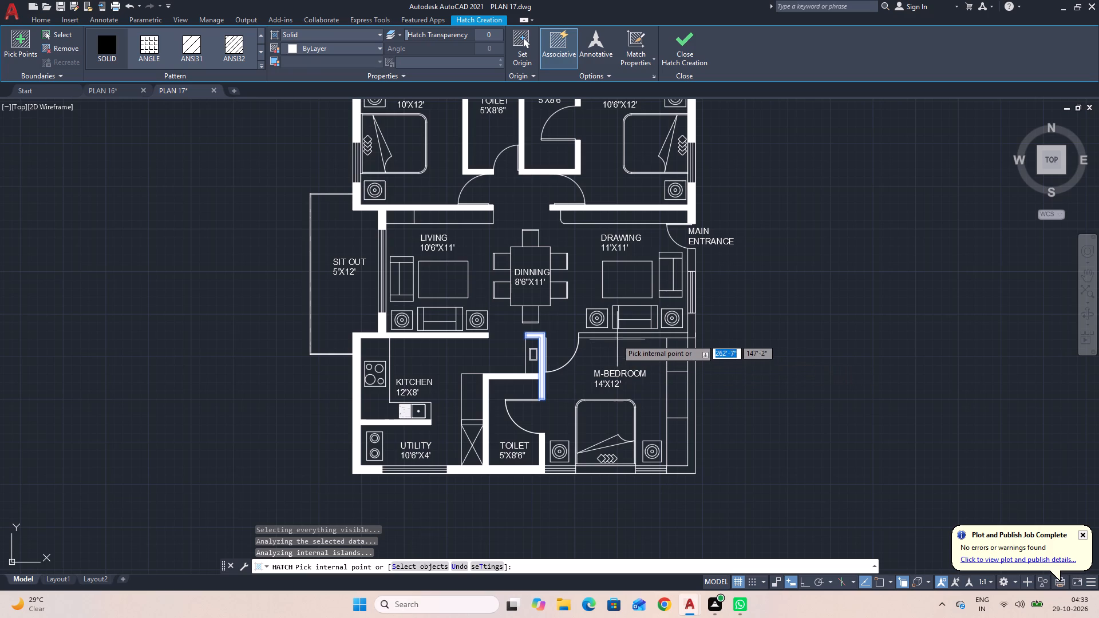
left_click(616, 336)
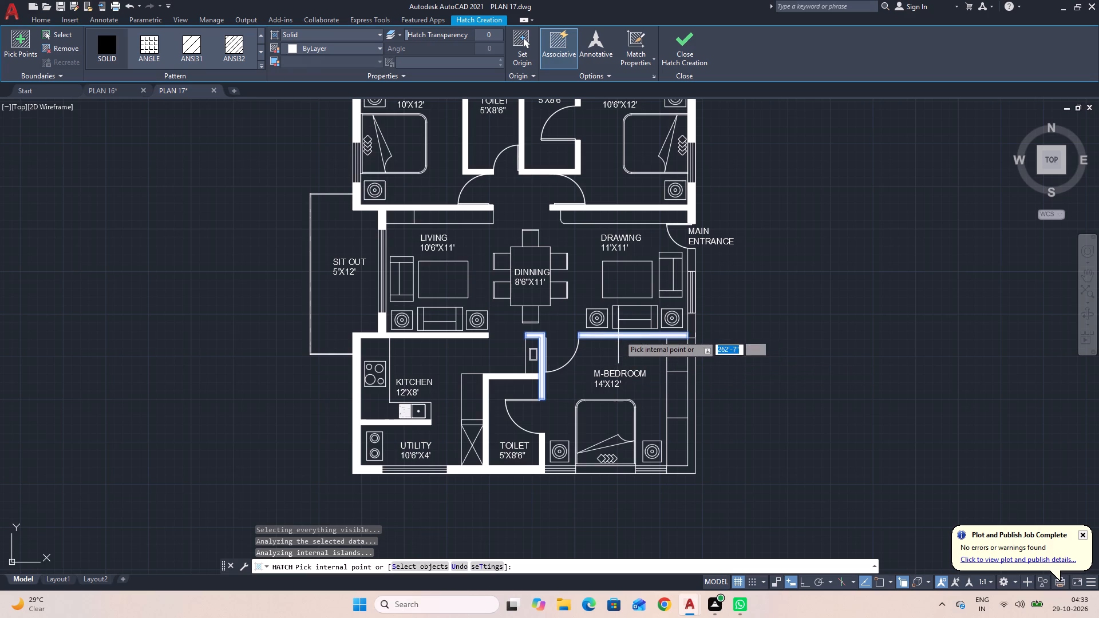
left_click(694, 326)
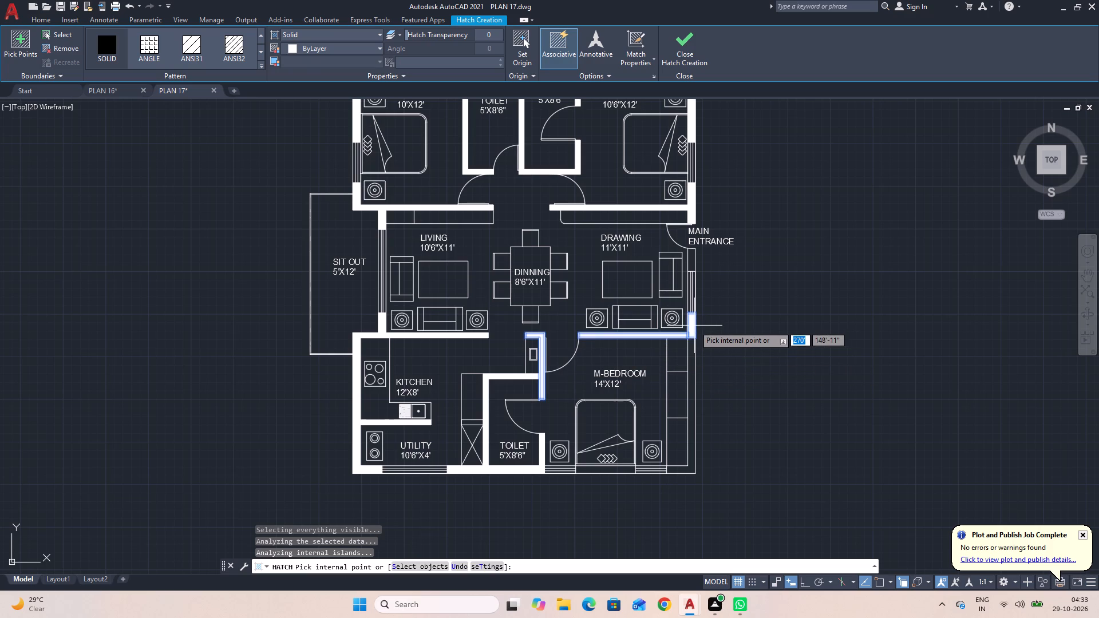
left_click(693, 256)
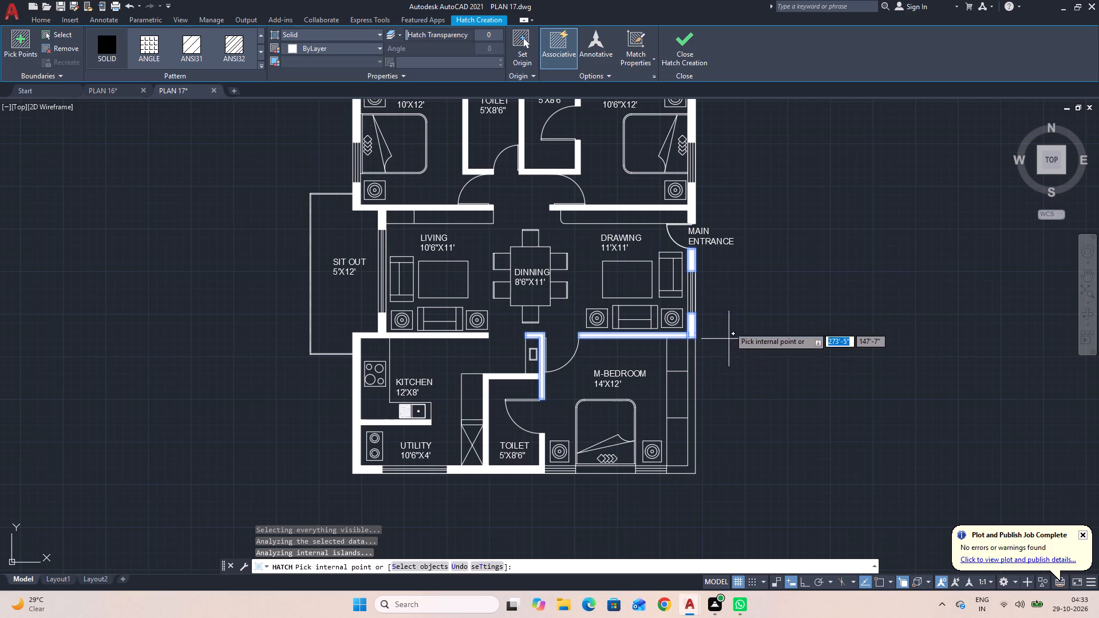
left_click(680, 56)
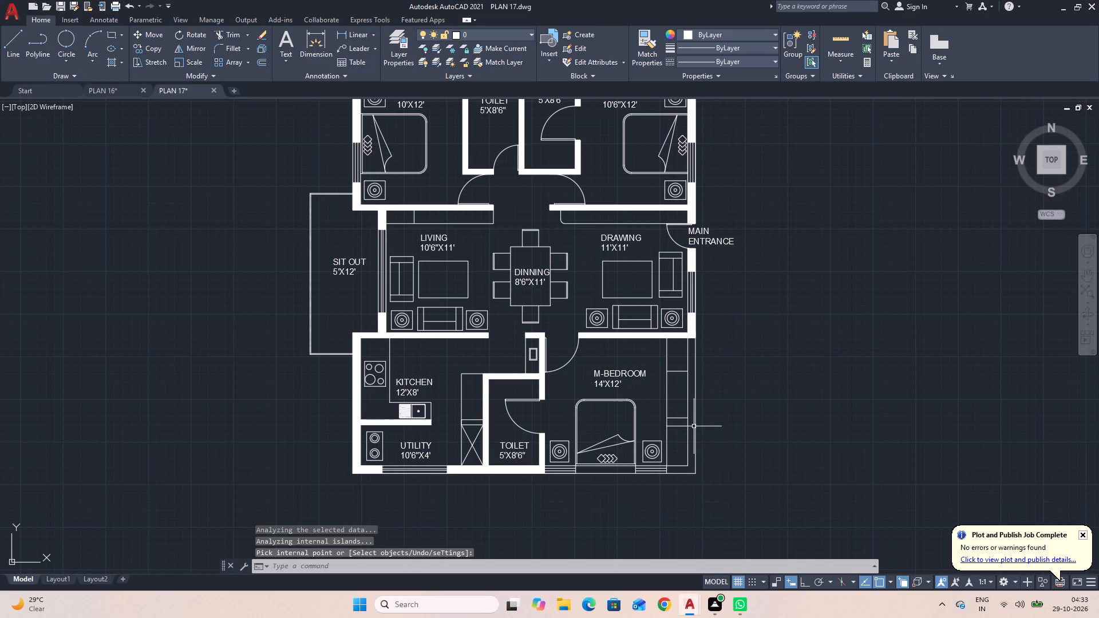
Solid-hatch the M-Bedroom's outer wall behind the wardrobe, including its bottom corner.
key("space")
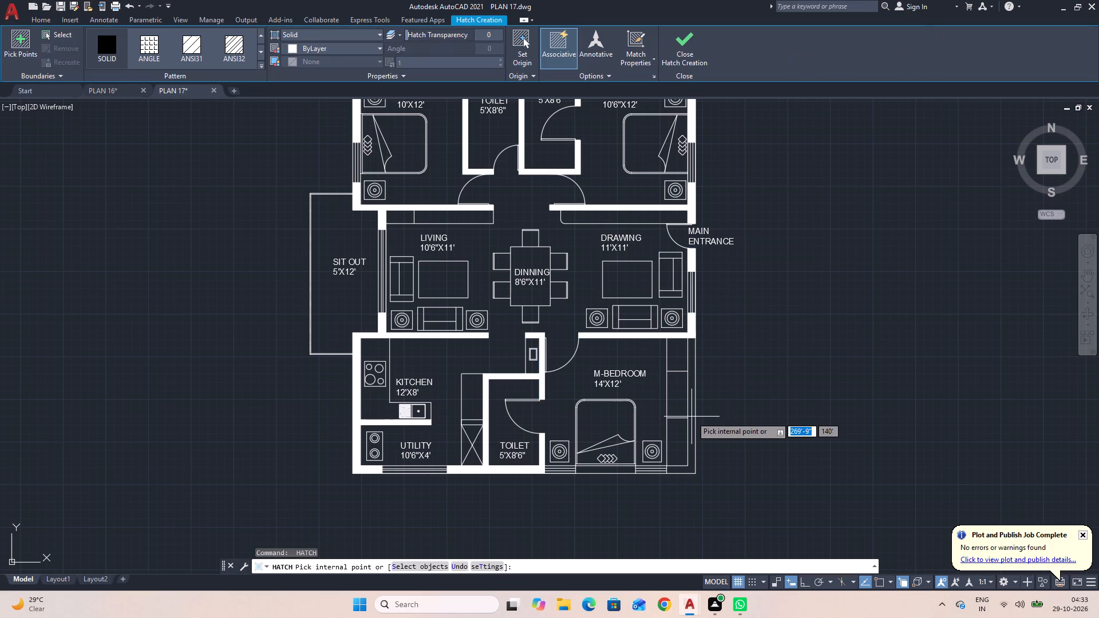
left_click(691, 417)
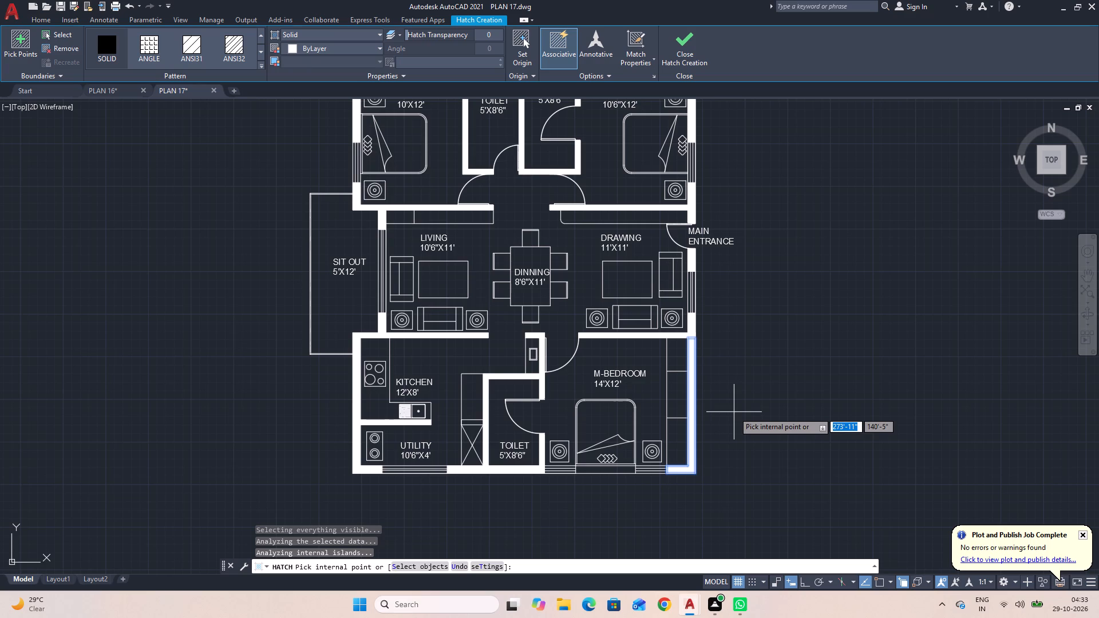
key("Escape")
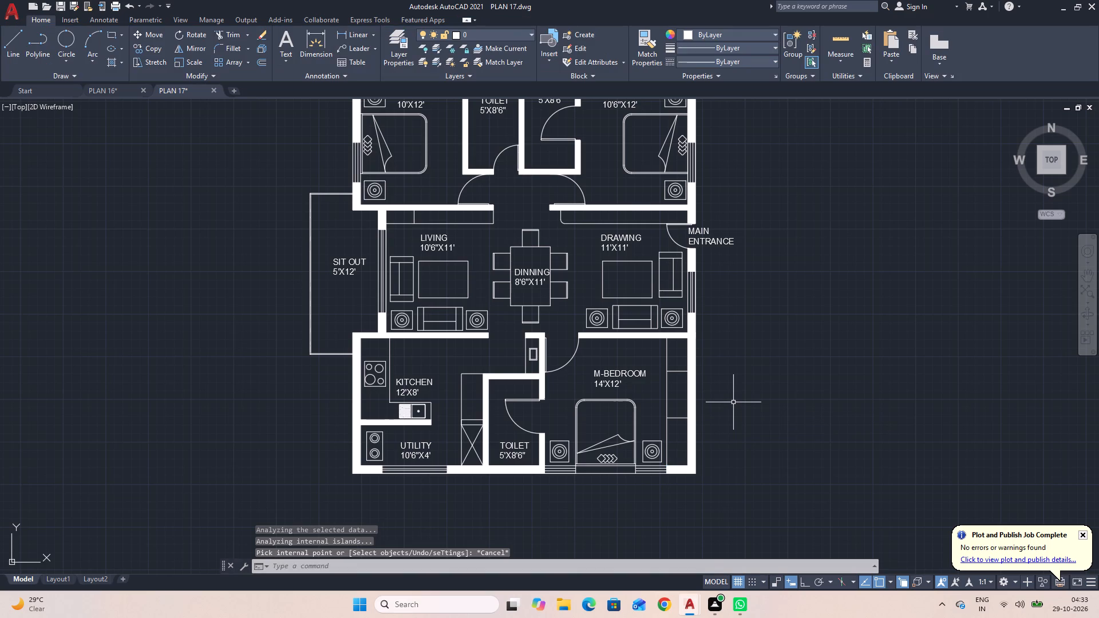
Save the PLAN 17 drawing.
scroll(733, 402, "down", 1)
scroll(733, 402, "up", 1)
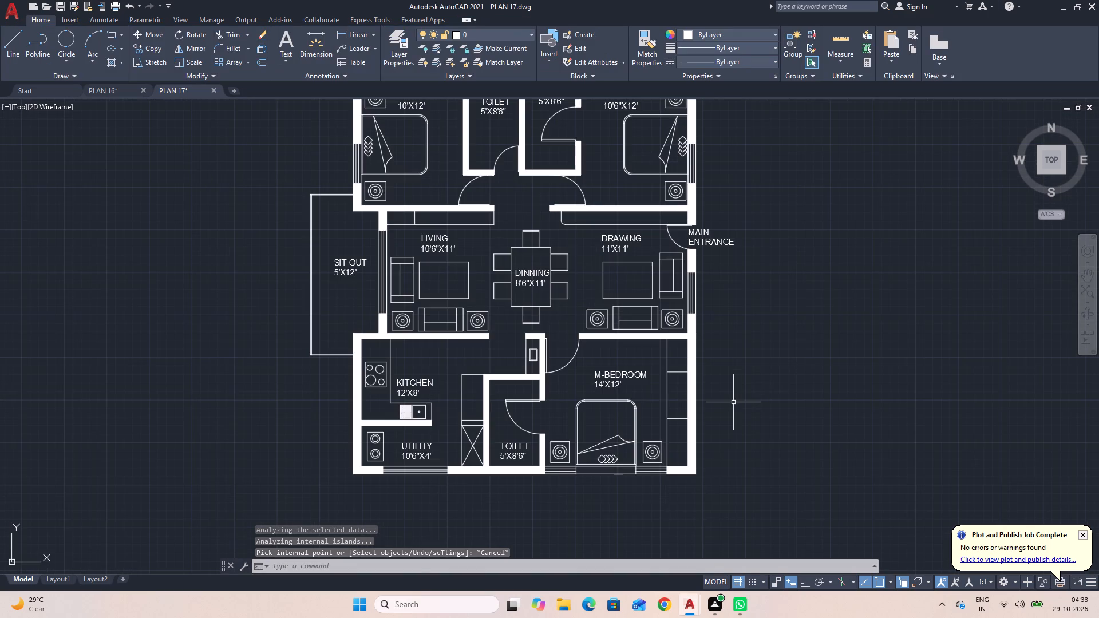
key("ctrl+s")
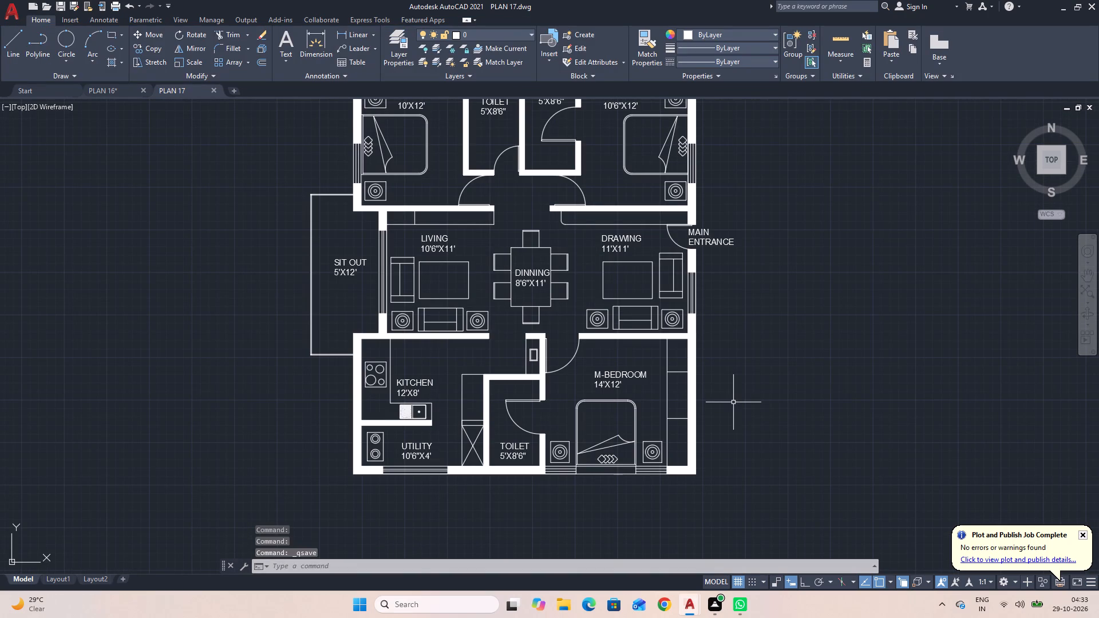